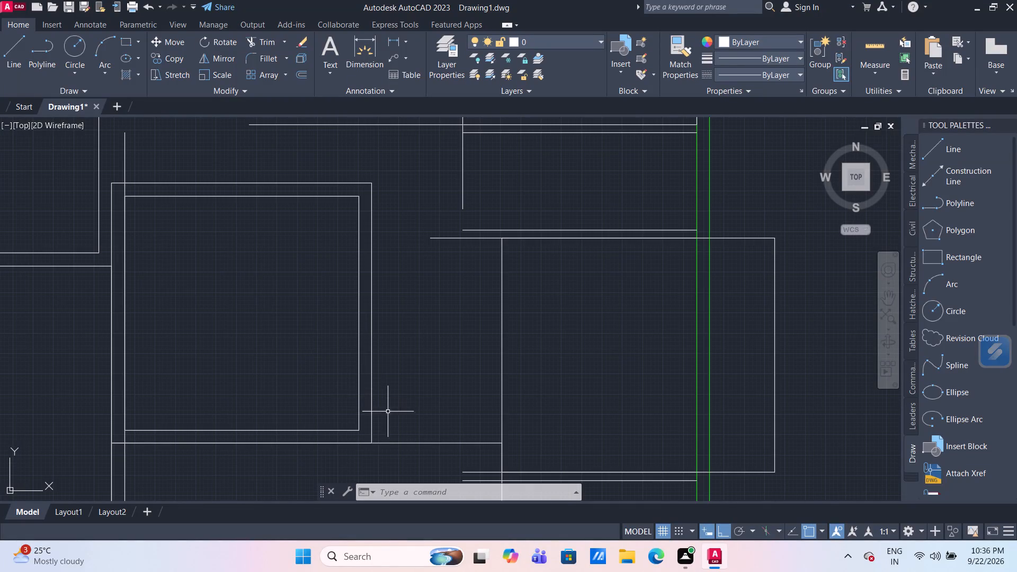
# Move the central southern room's double walls and the rectangle below them south, placing the rectangle's southwest corner on the outer green outline.
pyautogui.click(382, 465)
pyautogui.click(344, 376)
pyautogui.scroll(-2, 344, 376)
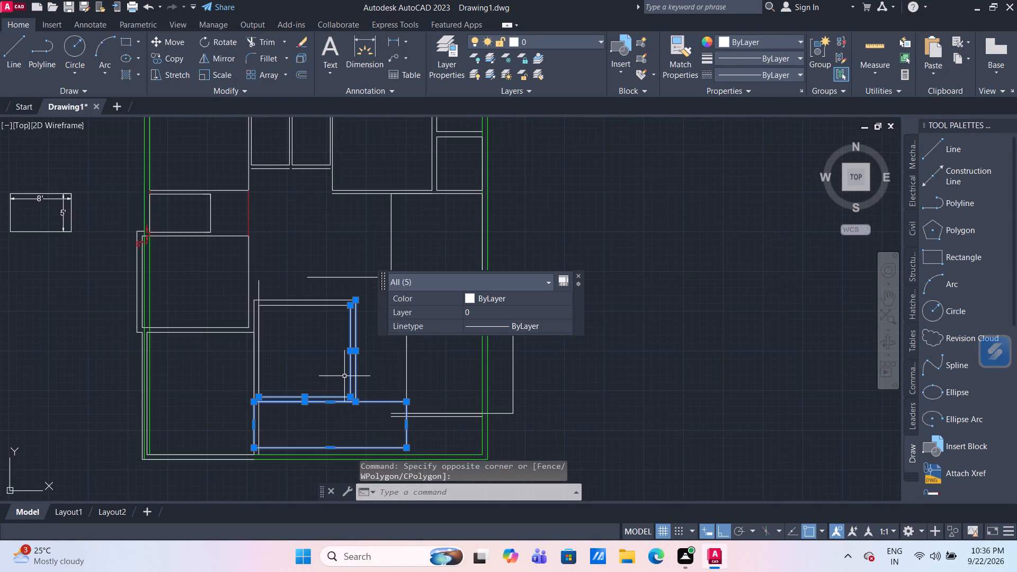
pyautogui.scroll(2, 287, 328)
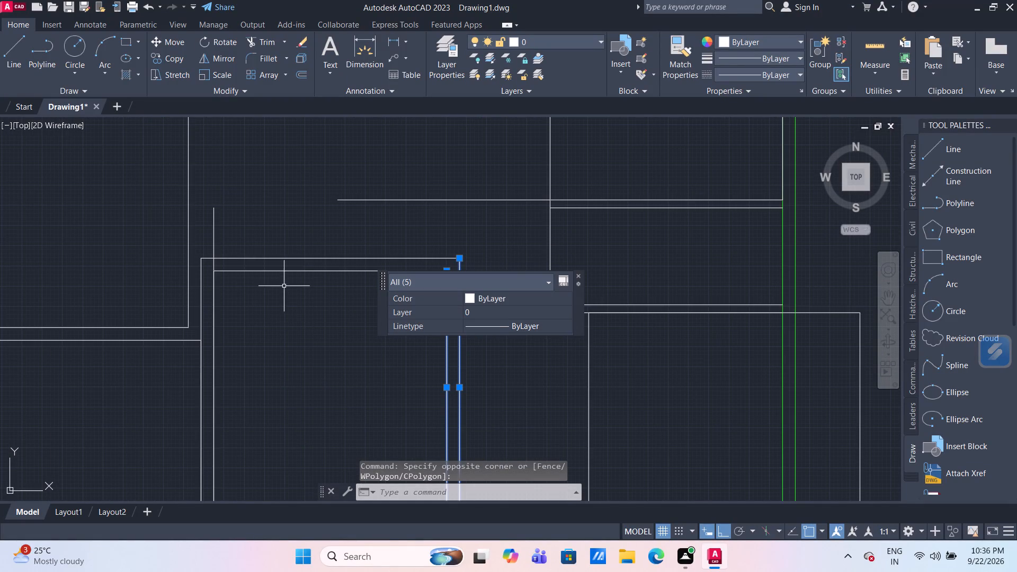
pyautogui.click(284, 286)
pyautogui.click(262, 248)
pyautogui.scroll(-2, 245, 342)
pyautogui.moveTo(249, 367); pyautogui.dragTo(251, 352, button='middle')
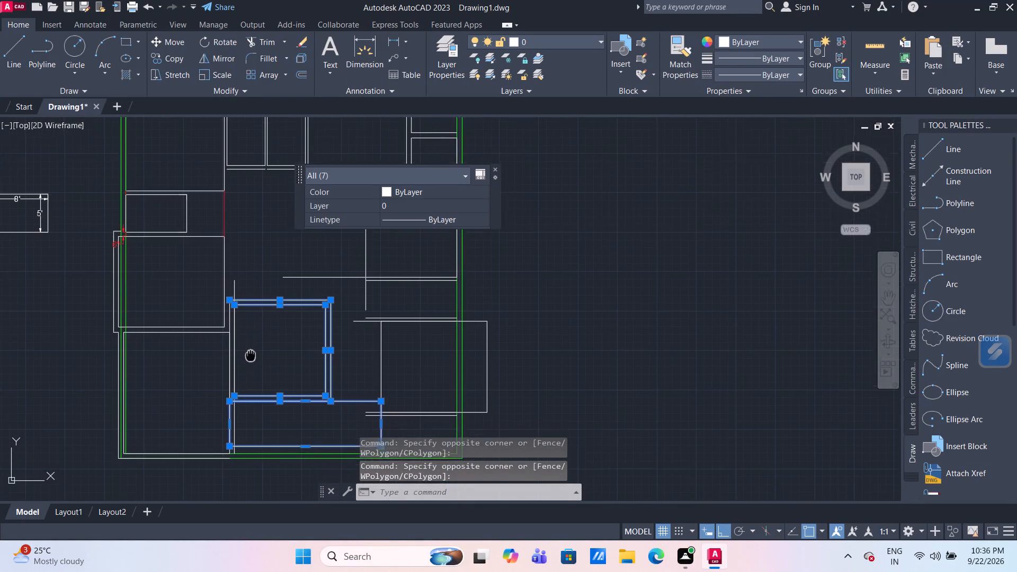
pyautogui.moveTo(251, 352); pyautogui.dragTo(247, 335, button='middle')
pyautogui.scroll(4, 247, 335)
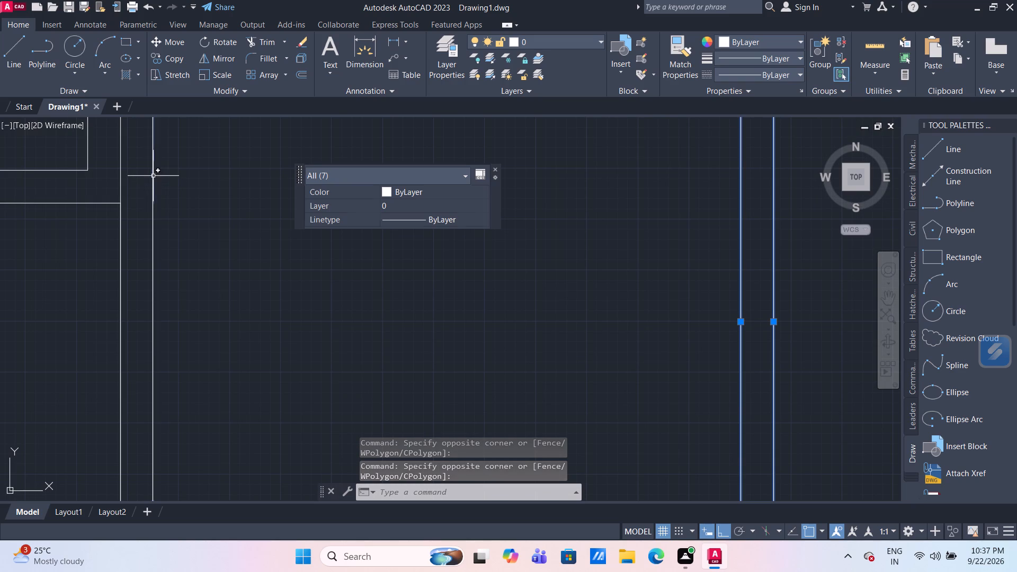
pyautogui.click(153, 176)
pyautogui.click(121, 164)
pyautogui.scroll(-4, 215, 244)
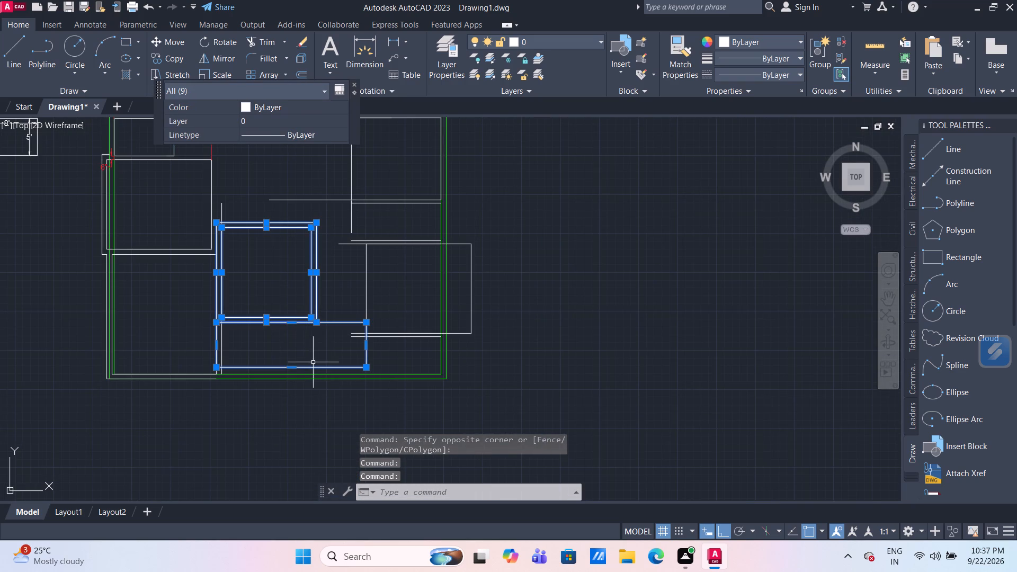
pyautogui.scroll(3, 220, 352)
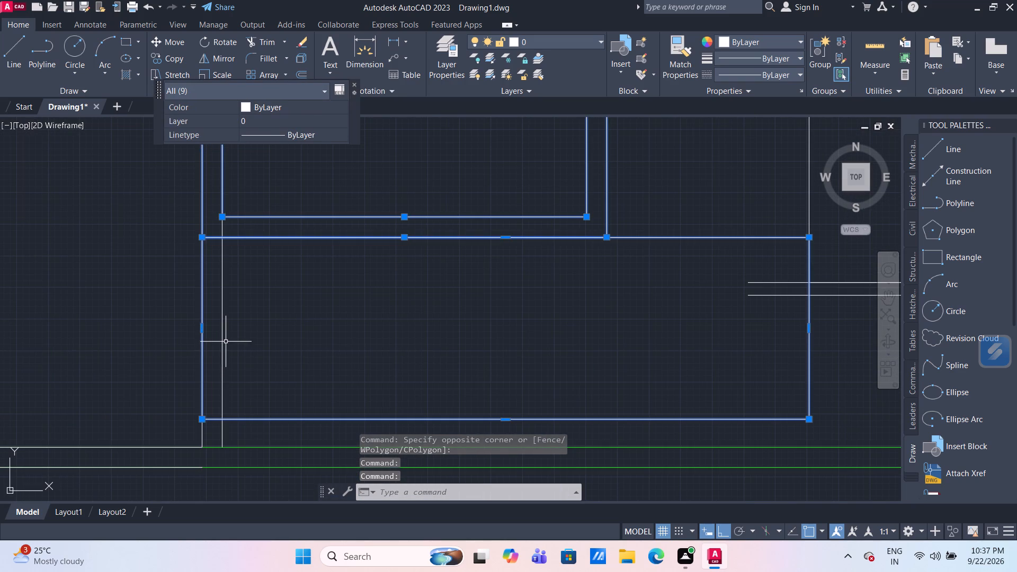
pyautogui.scroll(-2, 226, 342)
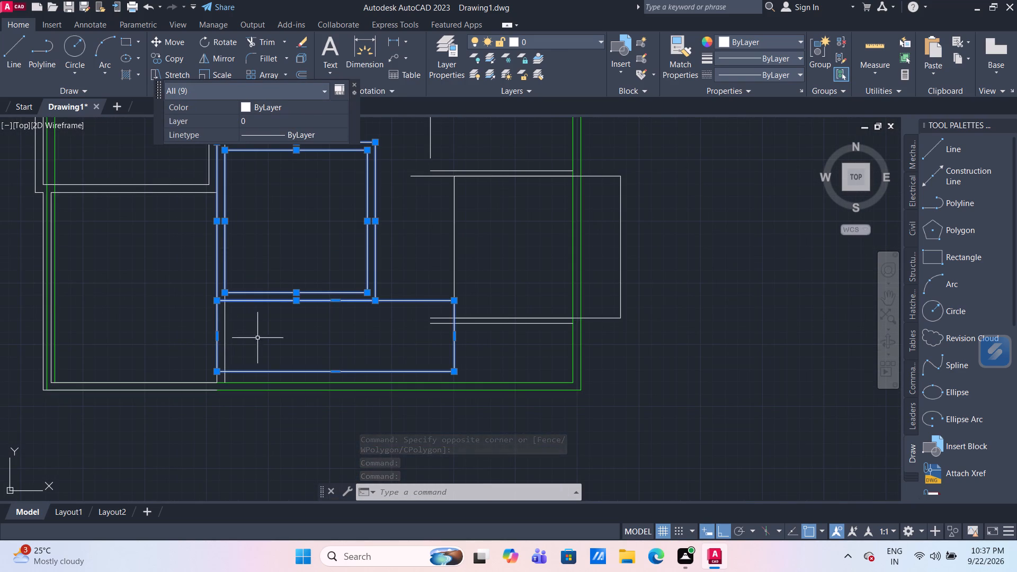
pyautogui.moveTo(301, 330); pyautogui.dragTo(287, 369, button='middle')
pyautogui.scroll(-1, 287, 368)
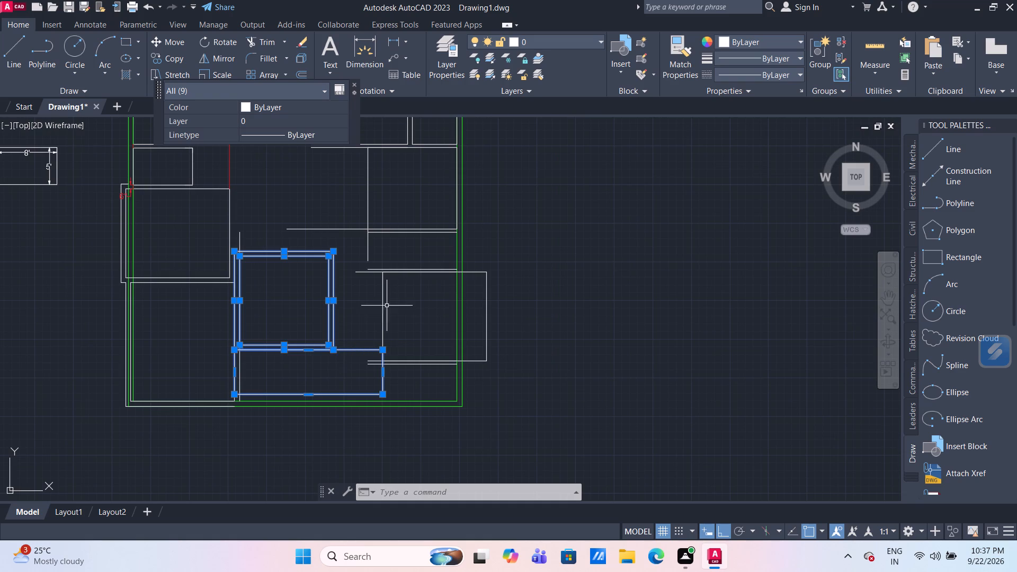
pyautogui.scroll(1, 372, 299)
pyautogui.moveTo(189, 428); pyautogui.dragTo(218, 366, button='middle')
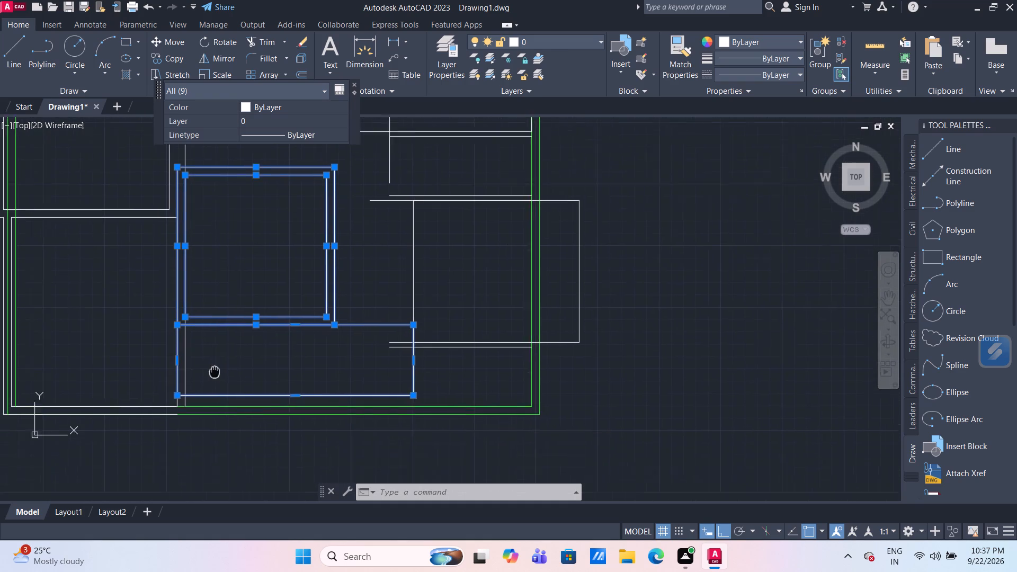
pyautogui.moveTo(218, 366); pyautogui.dragTo(240, 343, button='middle')
pyautogui.scroll(2, 204, 329)
pyautogui.moveTo(223, 319); pyautogui.dragTo(244, 270, button='middle')
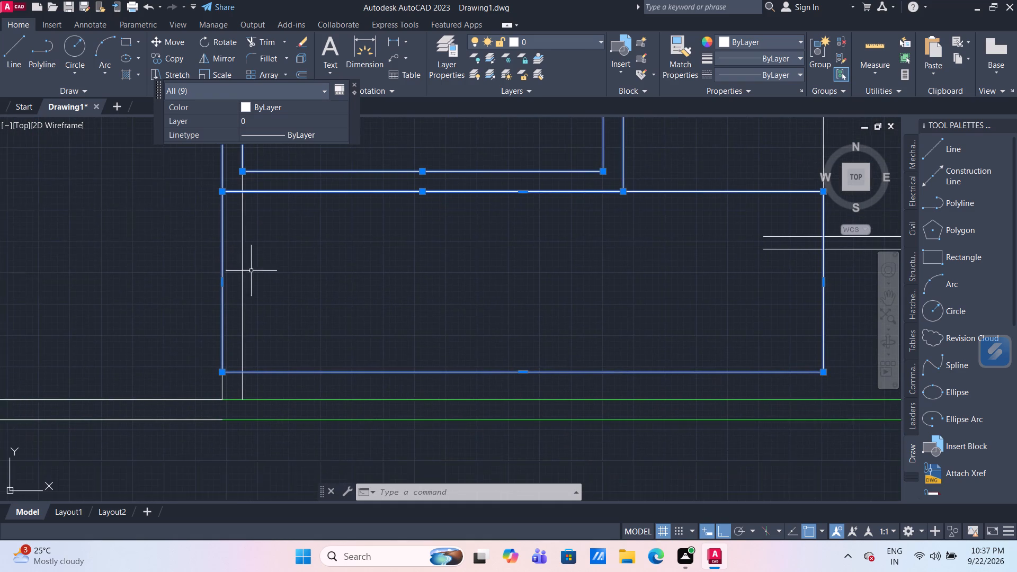
pyautogui.scroll(-2, 275, 294)
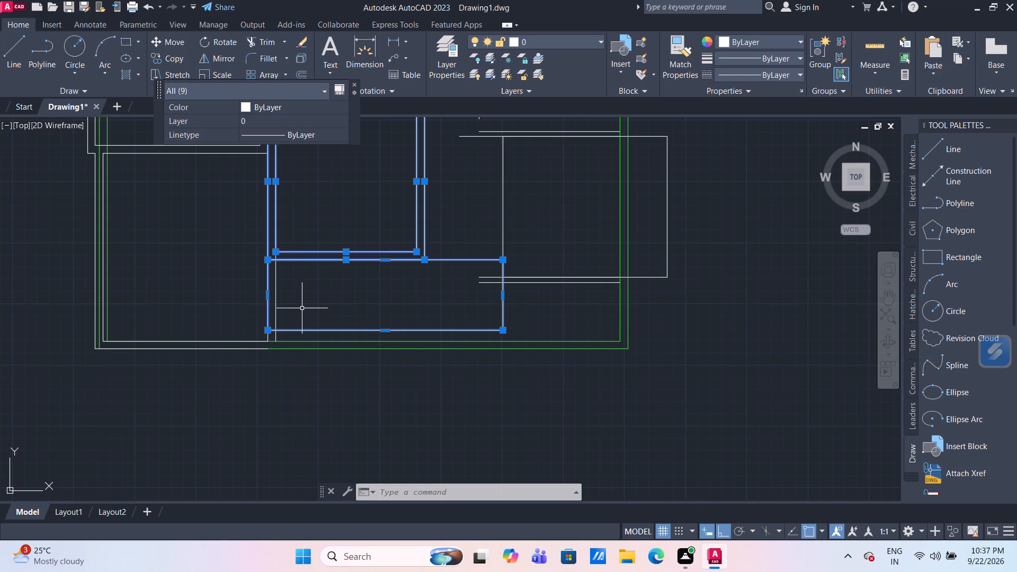
pyautogui.press('m')
pyautogui.press('Return')
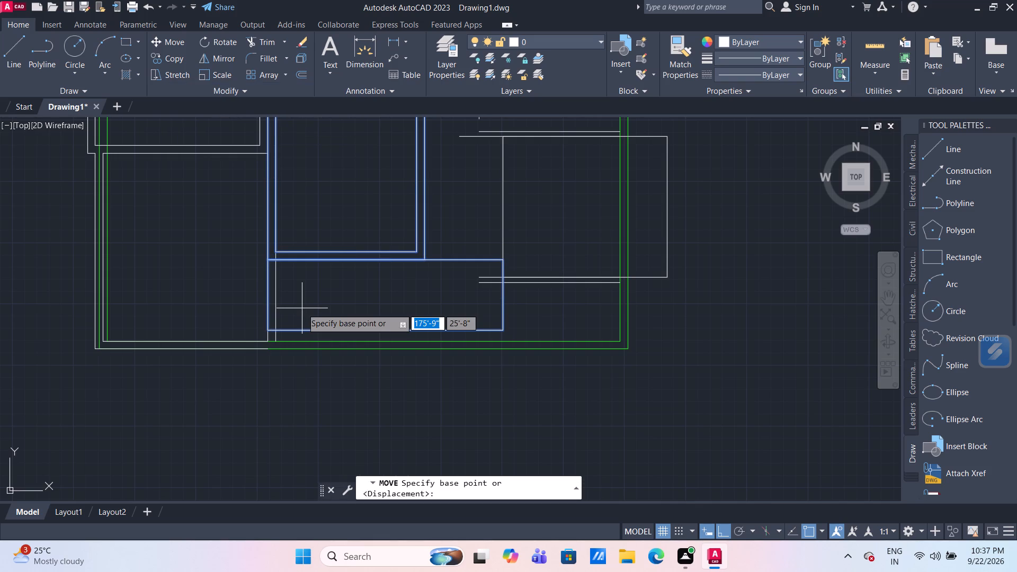
pyautogui.scroll(2, 267, 330)
pyautogui.click(267, 330)
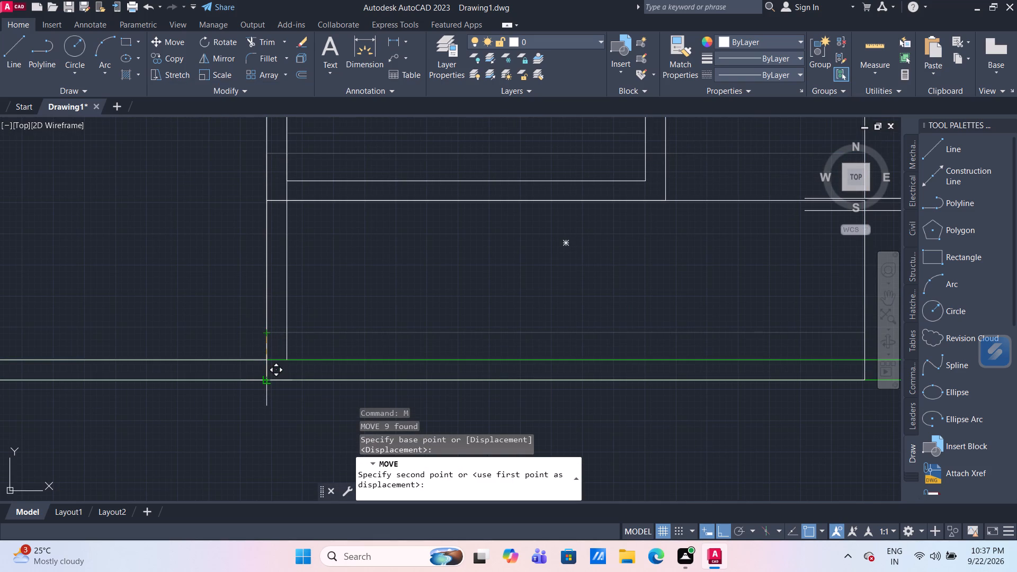
pyautogui.click(267, 379)
pyautogui.scroll(-3, 267, 379)
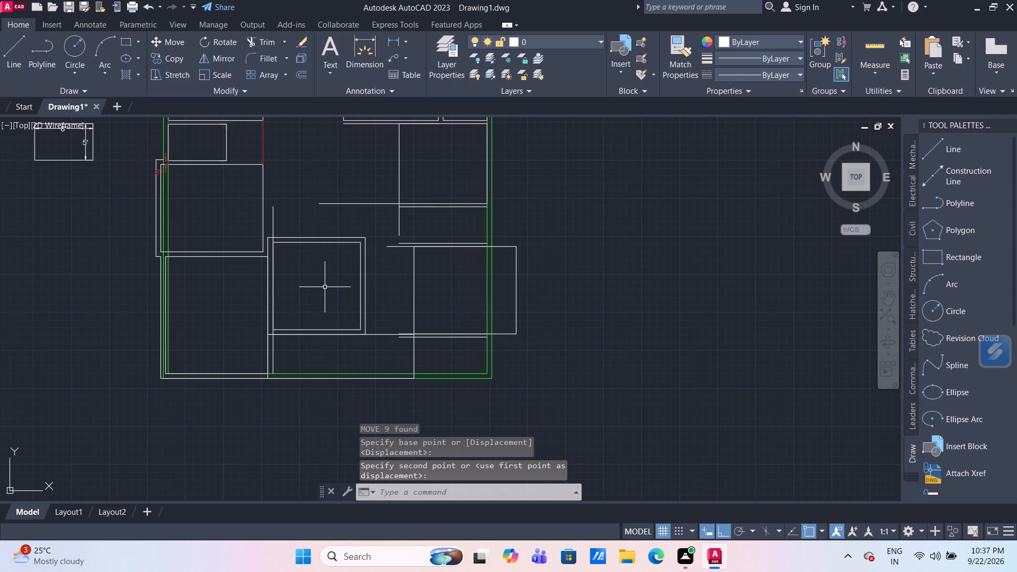
# Erase the two 12' horizontal wall lines at the south side of the southeast rectangle.
pyautogui.scroll(1, 398, 365)
pyautogui.scroll(2, 448, 343)
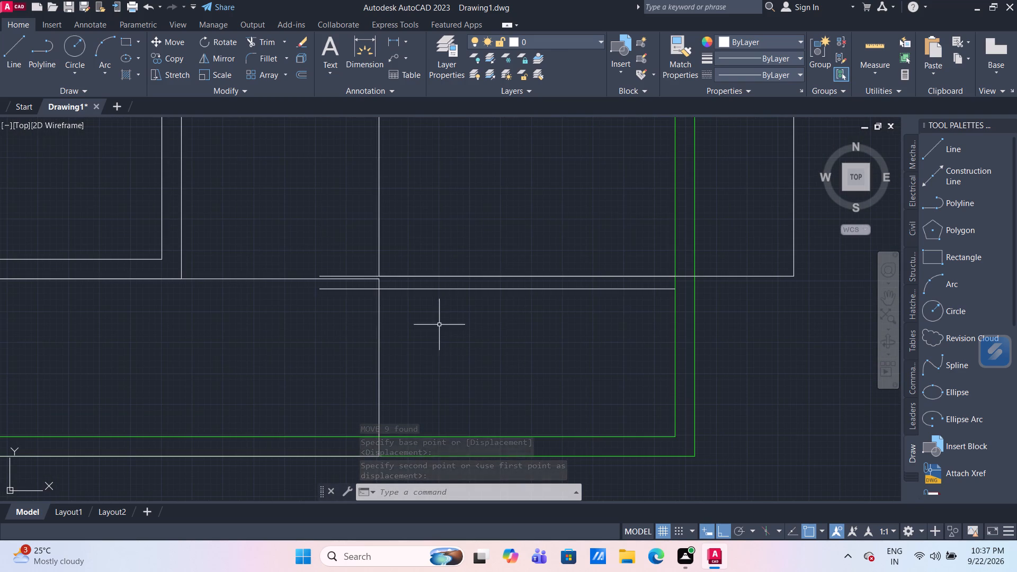
pyautogui.click(450, 275)
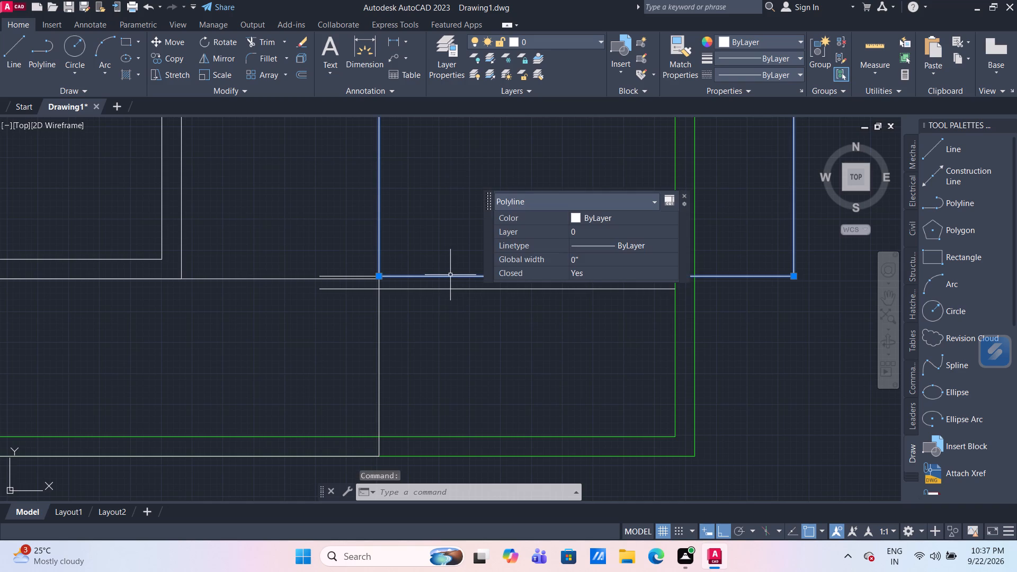
pyautogui.scroll(-3, 445, 288)
pyautogui.moveTo(443, 310); pyautogui.dragTo(391, 326, button='middle')
pyautogui.scroll(4, 385, 318)
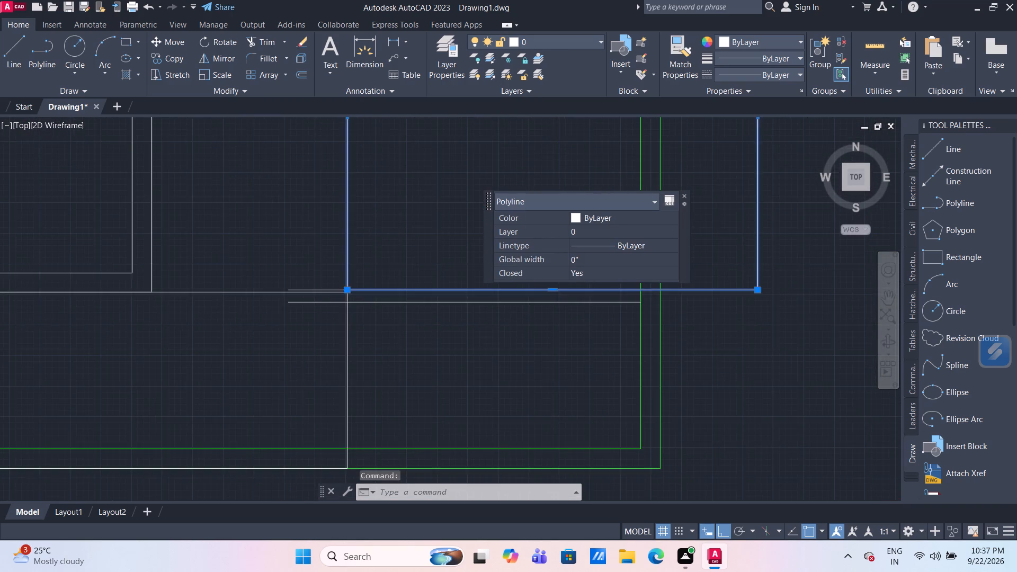
pyautogui.press('Escape')
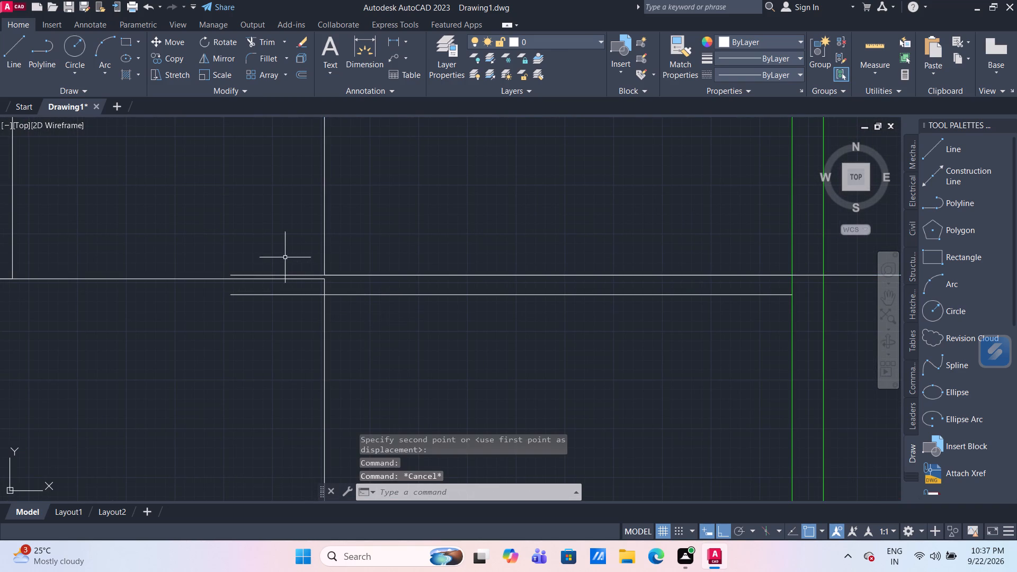
pyautogui.click(290, 274)
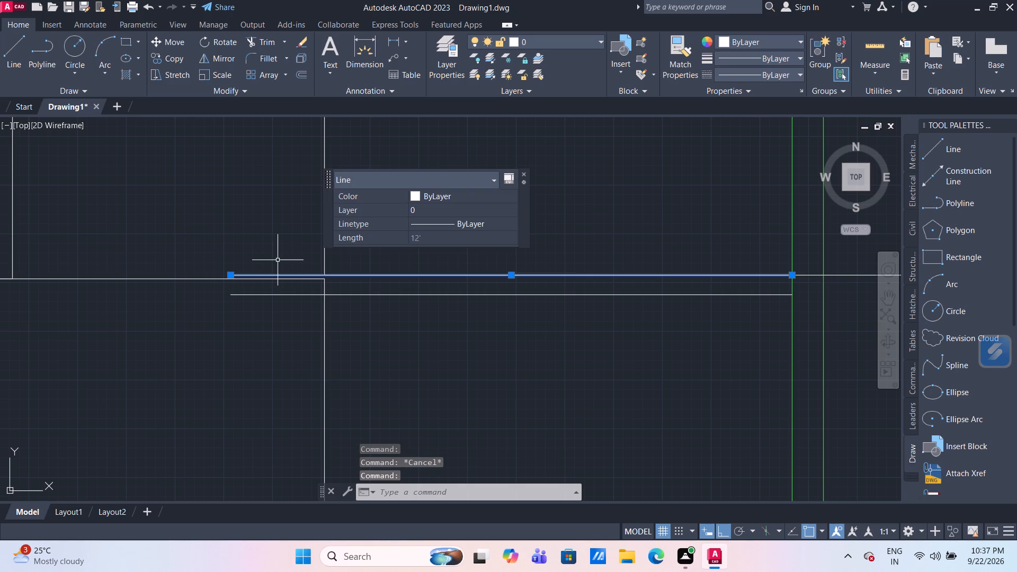
pyautogui.scroll(-2, 276, 258)
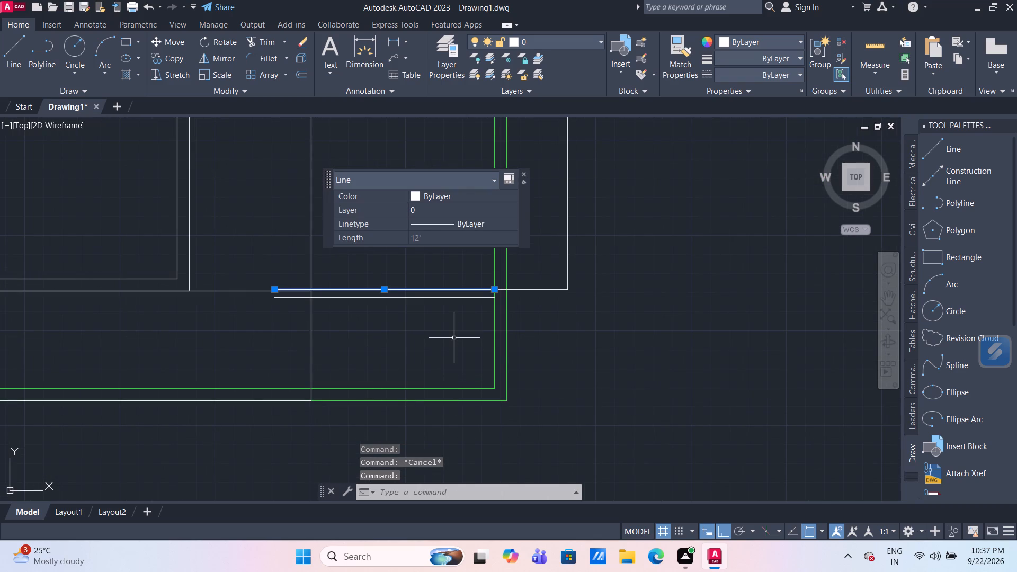
pyautogui.press('Delete')
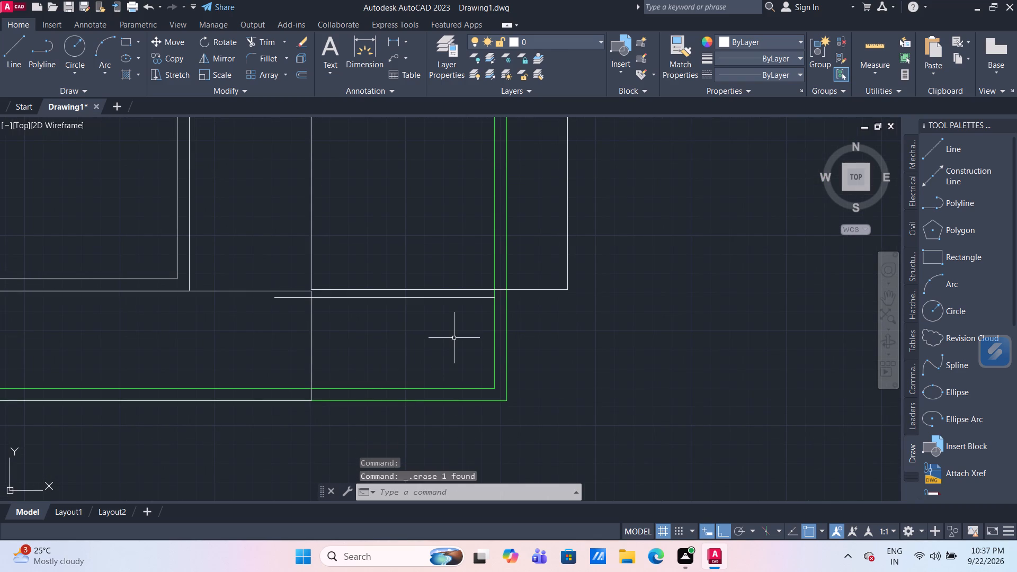
pyautogui.click(347, 298)
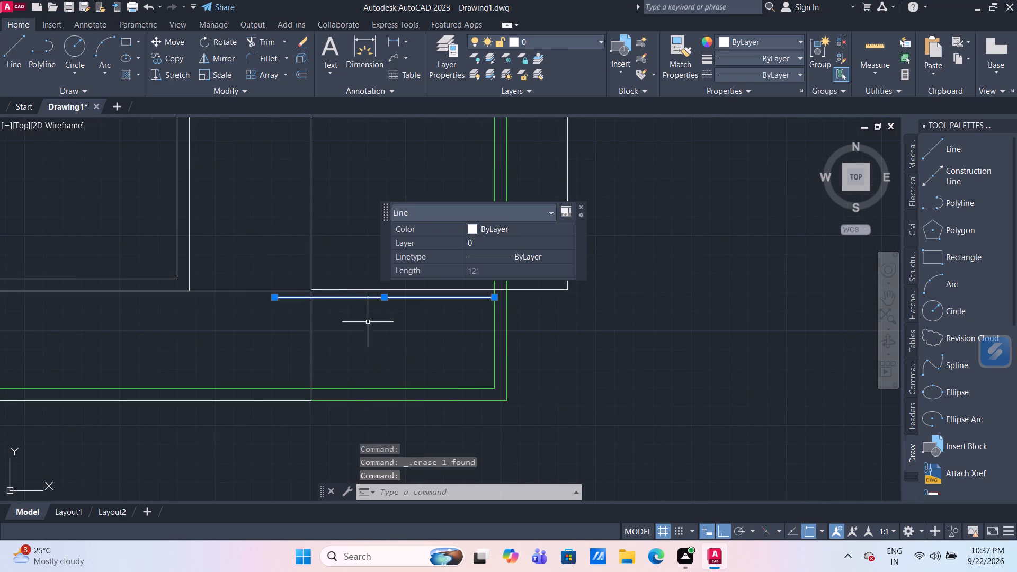
pyautogui.press('Delete')
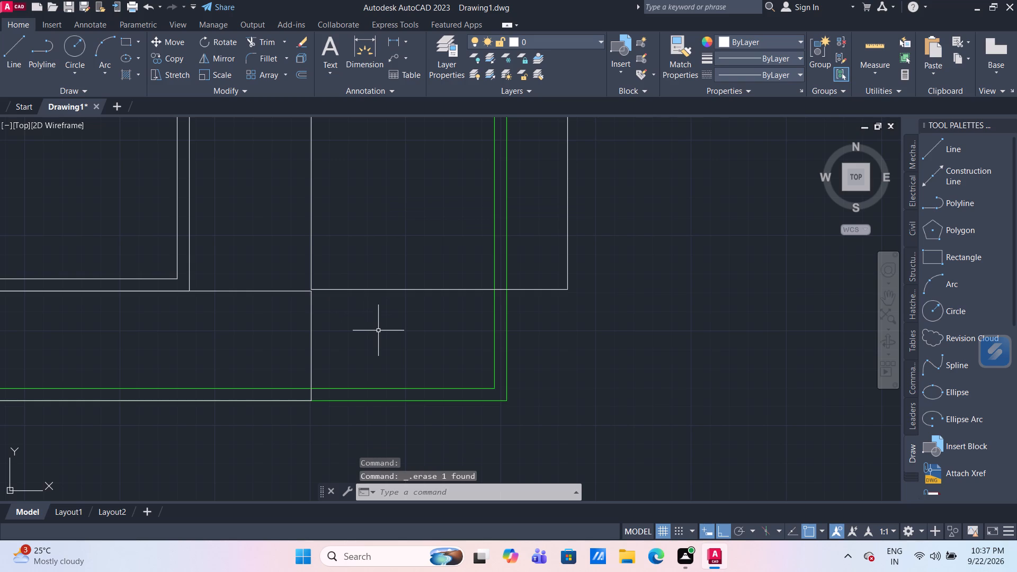
# Erase the 13'-8" horizontal line running along the north edge of the southeast rectangle.
pyautogui.scroll(-2, 378, 330)
pyautogui.scroll(3, 331, 238)
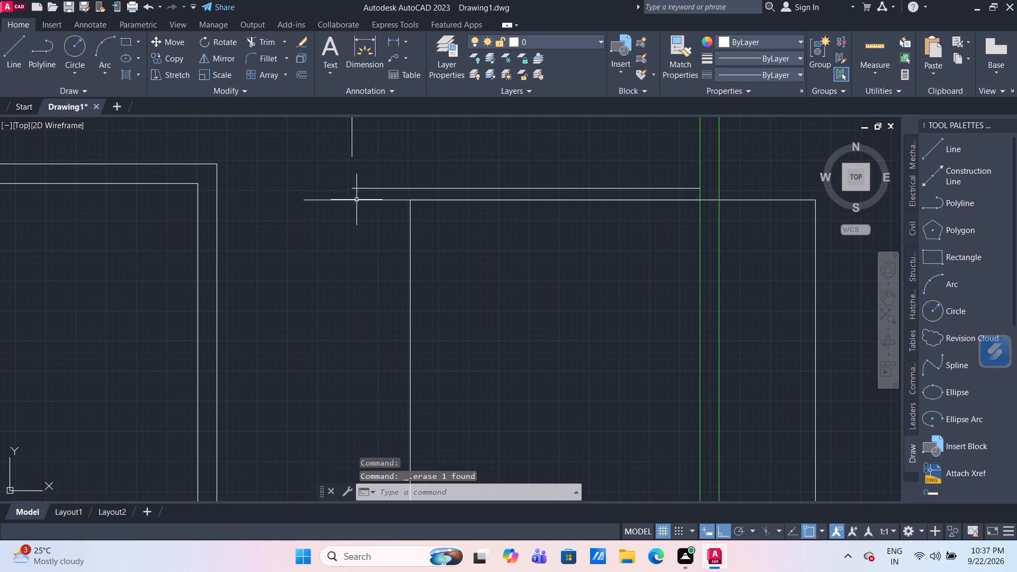
pyautogui.click(370, 216)
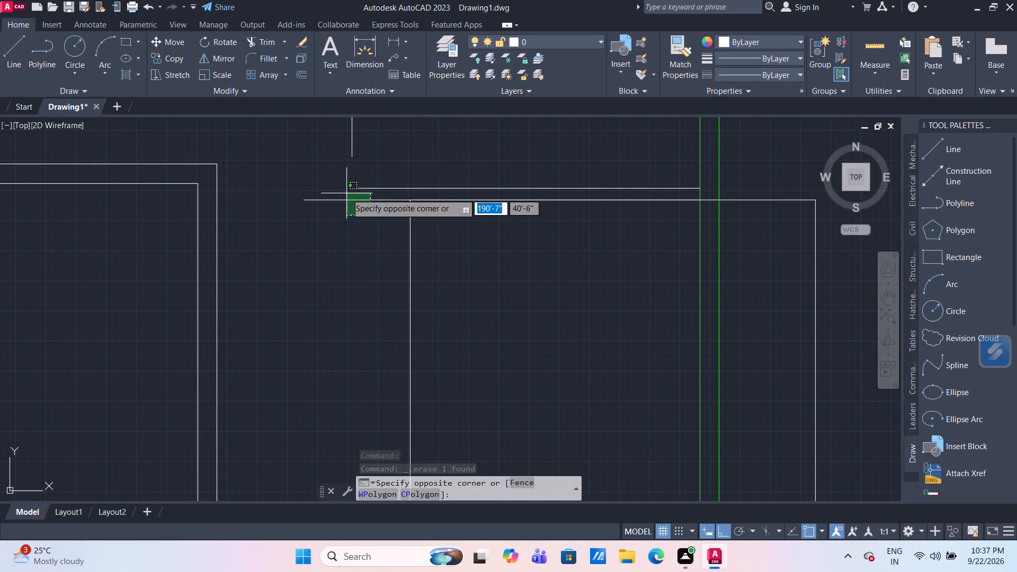
pyautogui.click(344, 195)
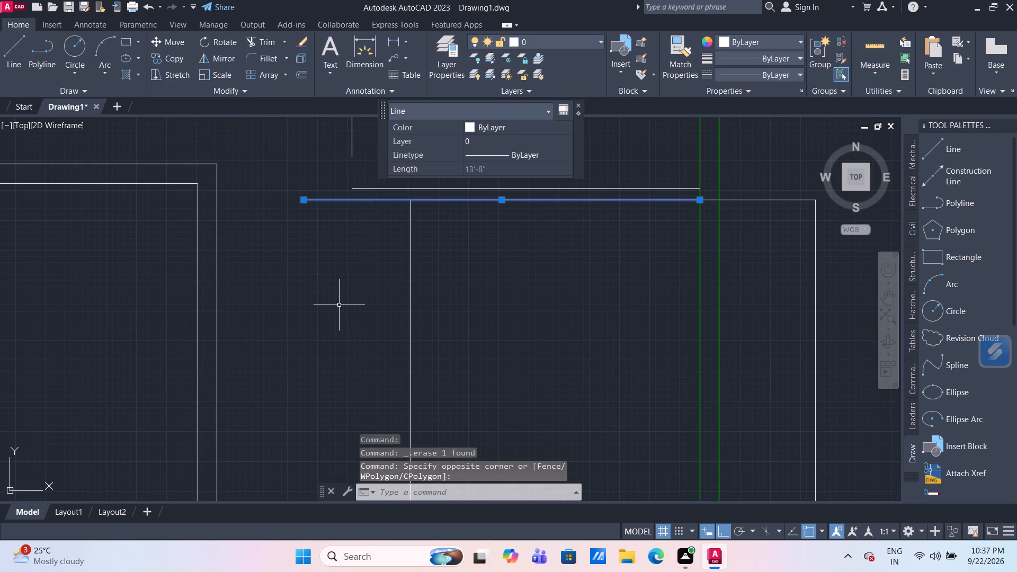
pyautogui.press('Delete')
pyautogui.scroll(-3, 325, 297)
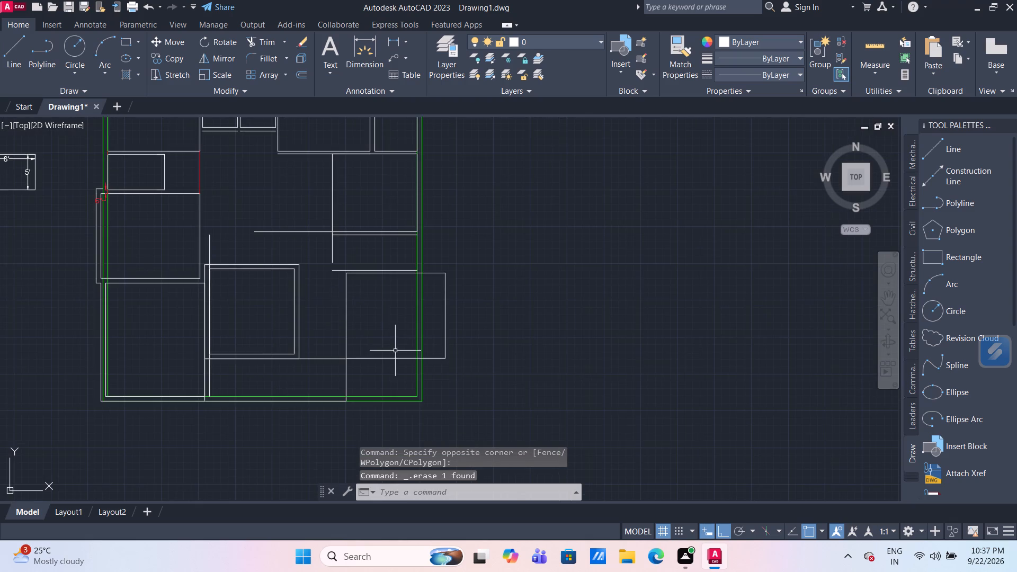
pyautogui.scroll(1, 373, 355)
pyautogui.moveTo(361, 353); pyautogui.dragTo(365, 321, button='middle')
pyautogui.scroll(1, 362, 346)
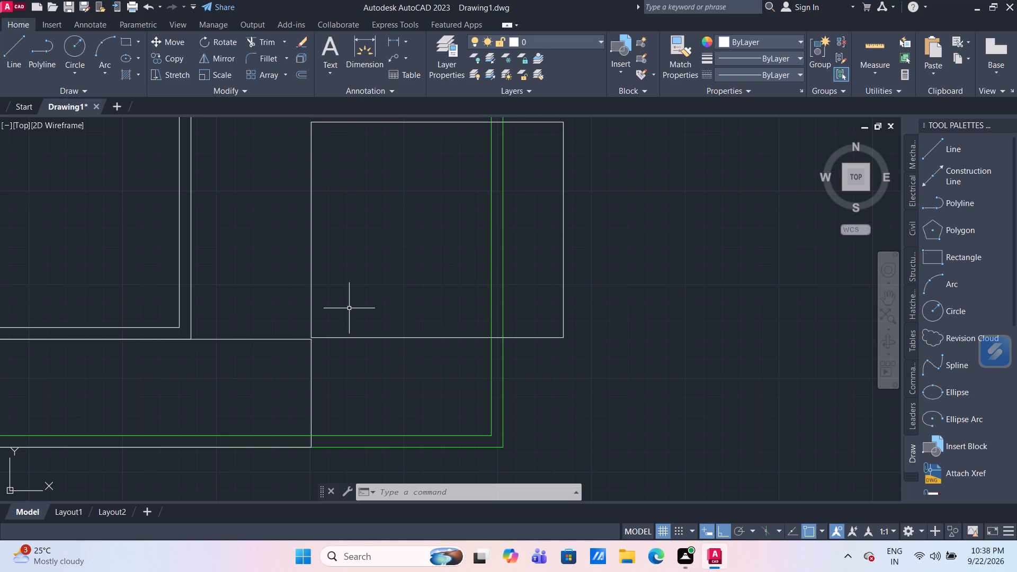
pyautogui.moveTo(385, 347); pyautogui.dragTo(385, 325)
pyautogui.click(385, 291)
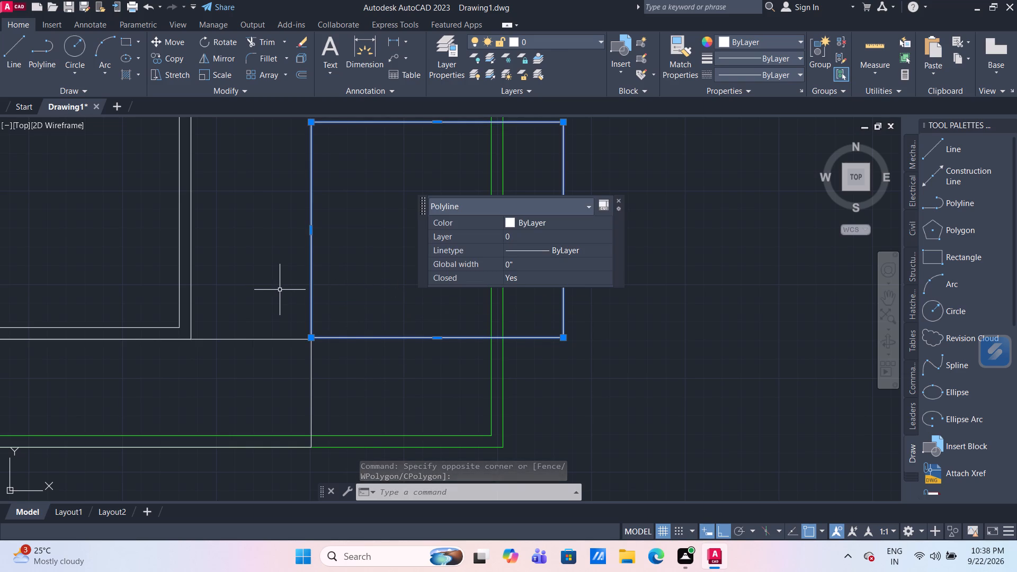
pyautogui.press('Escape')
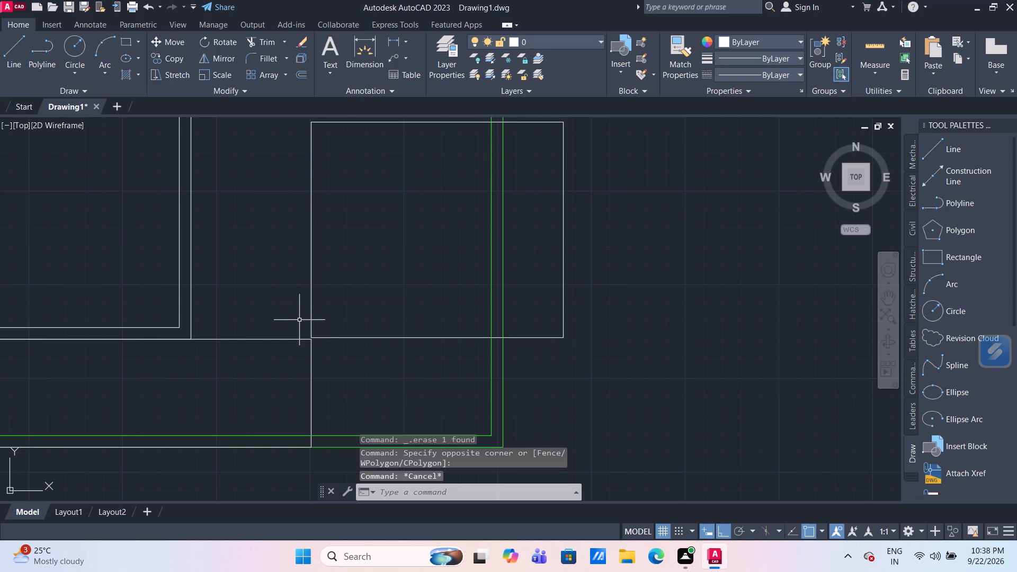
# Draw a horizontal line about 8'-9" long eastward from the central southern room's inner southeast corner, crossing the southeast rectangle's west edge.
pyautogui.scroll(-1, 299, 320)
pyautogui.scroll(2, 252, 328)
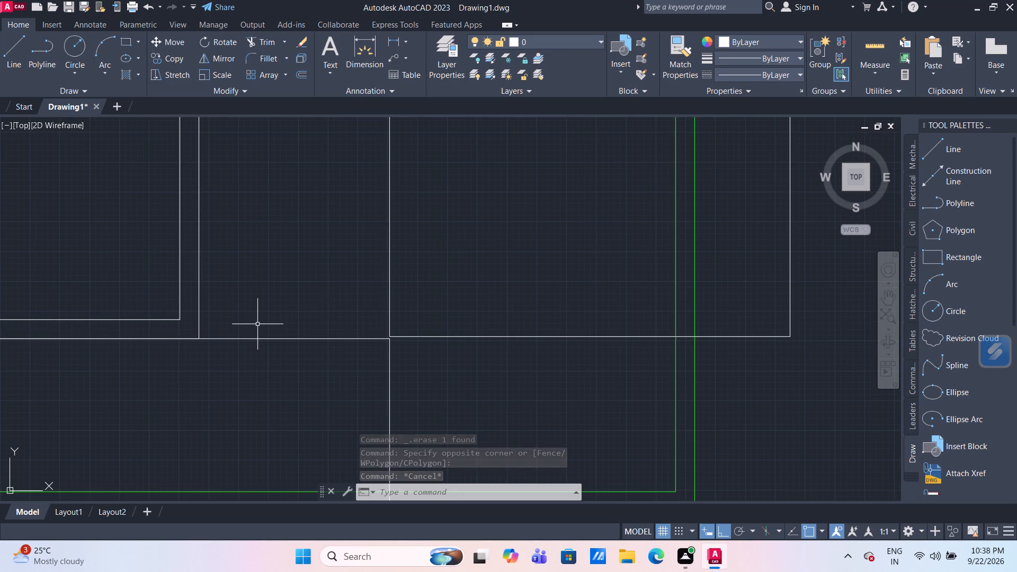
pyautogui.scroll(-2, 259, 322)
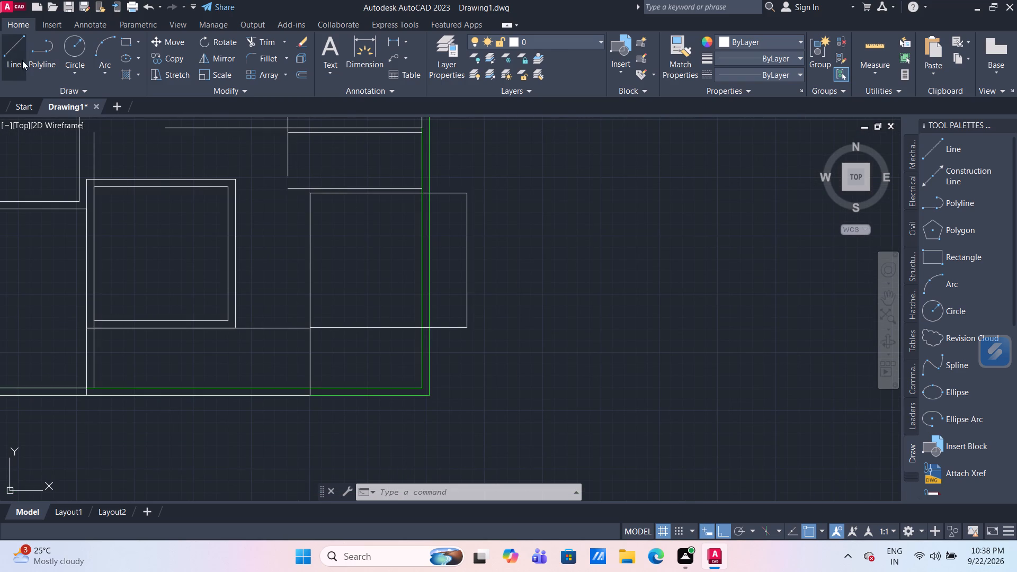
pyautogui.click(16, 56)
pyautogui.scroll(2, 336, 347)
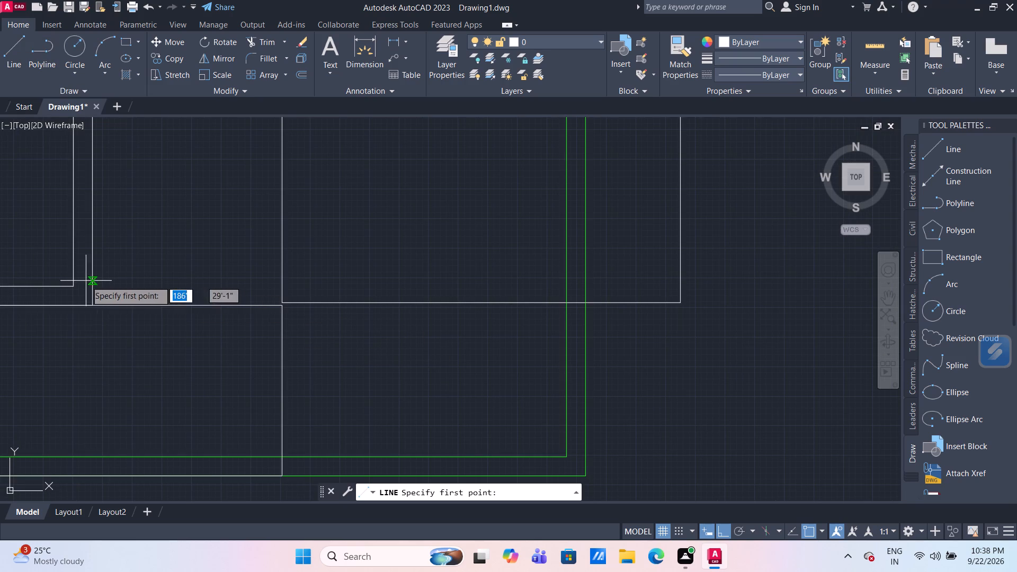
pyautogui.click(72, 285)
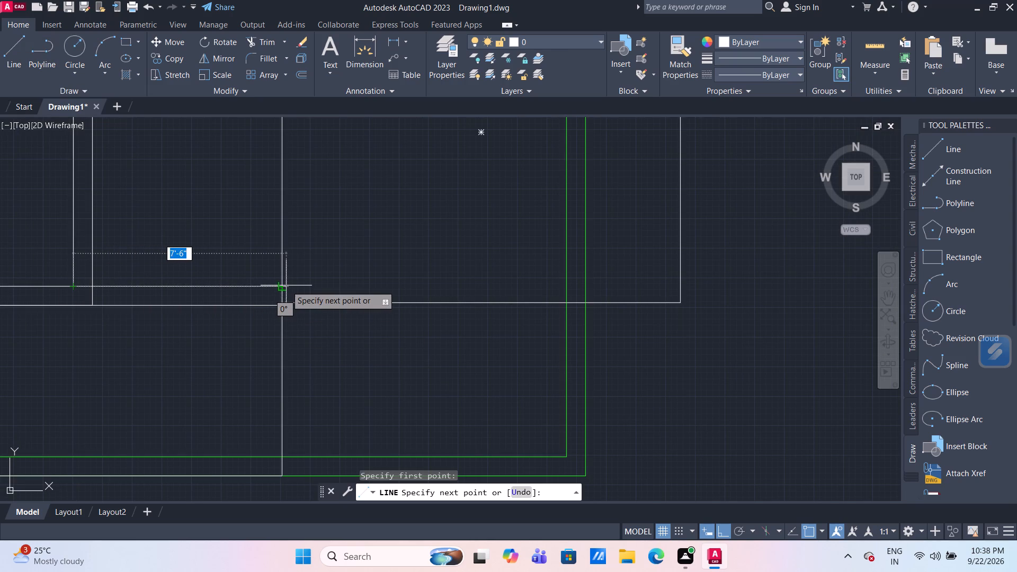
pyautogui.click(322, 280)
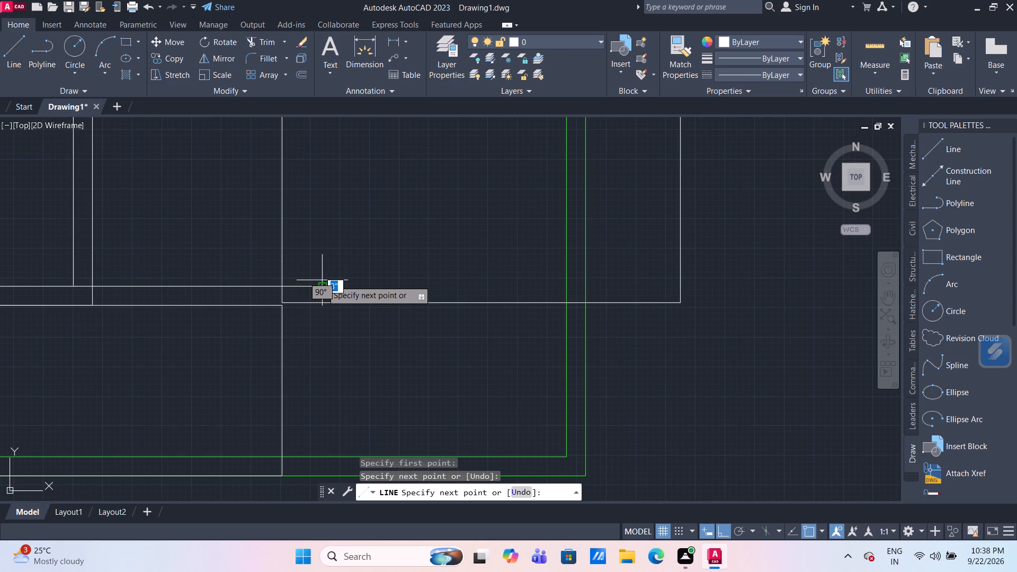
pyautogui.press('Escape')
# Measure the strip between the new horizontal line and the wall line just south of it, up to the southeast rectangle.
pyautogui.moveTo(321, 328); pyautogui.dragTo(373, 311, button='middle')
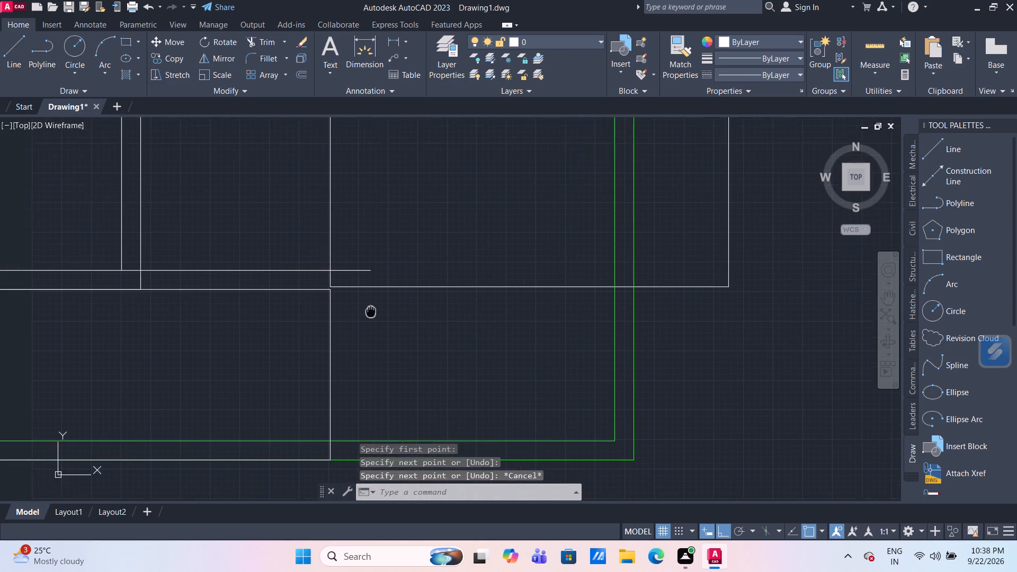
pyautogui.moveTo(373, 311); pyautogui.dragTo(378, 308, button='middle')
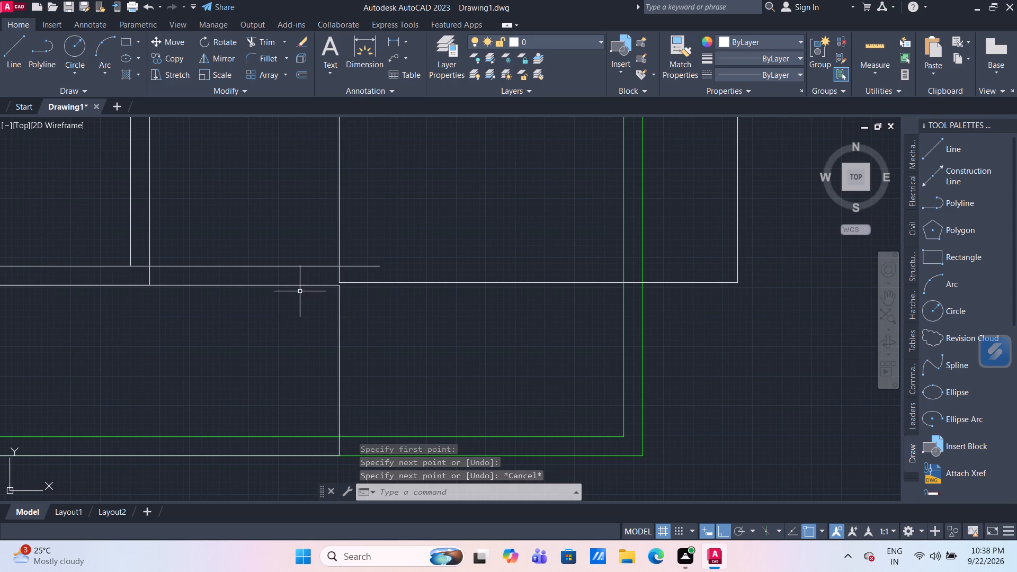
pyautogui.moveTo(300, 291); pyautogui.dragTo(346, 274, button='middle')
pyautogui.scroll(-2, 347, 283)
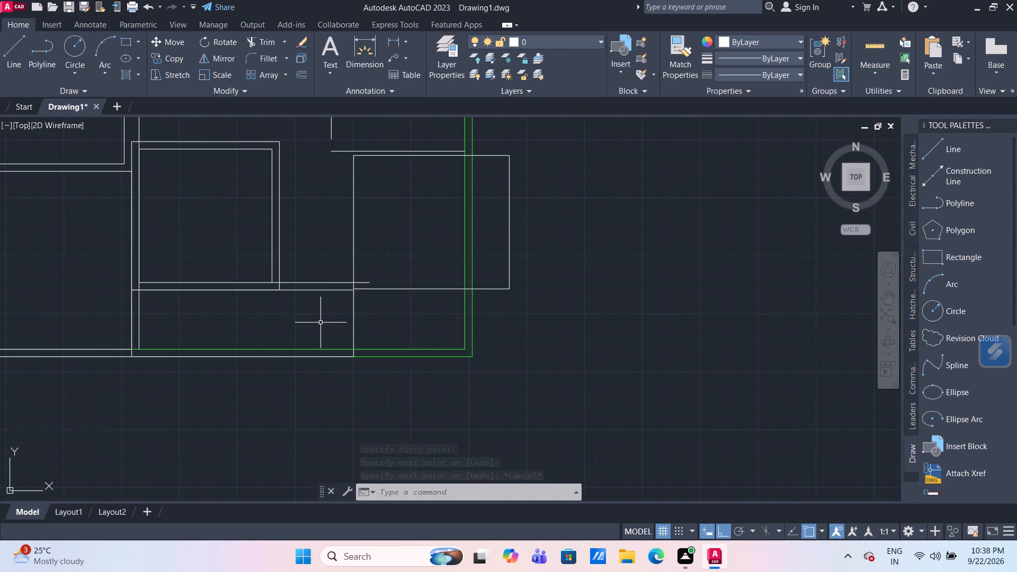
pyautogui.scroll(2, 315, 314)
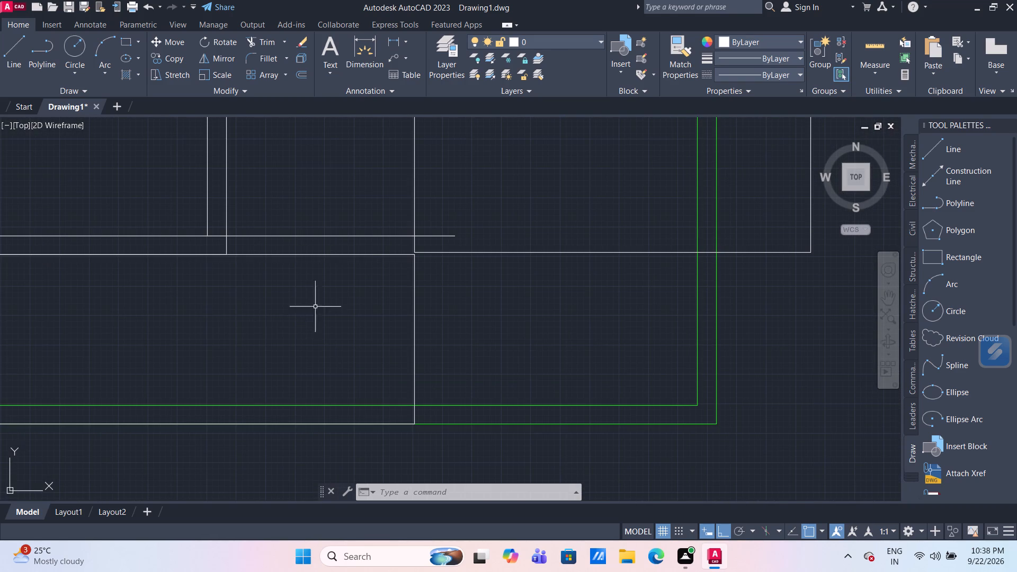
pyautogui.scroll(1, 371, 263)
pyautogui.scroll(-1, 481, 278)
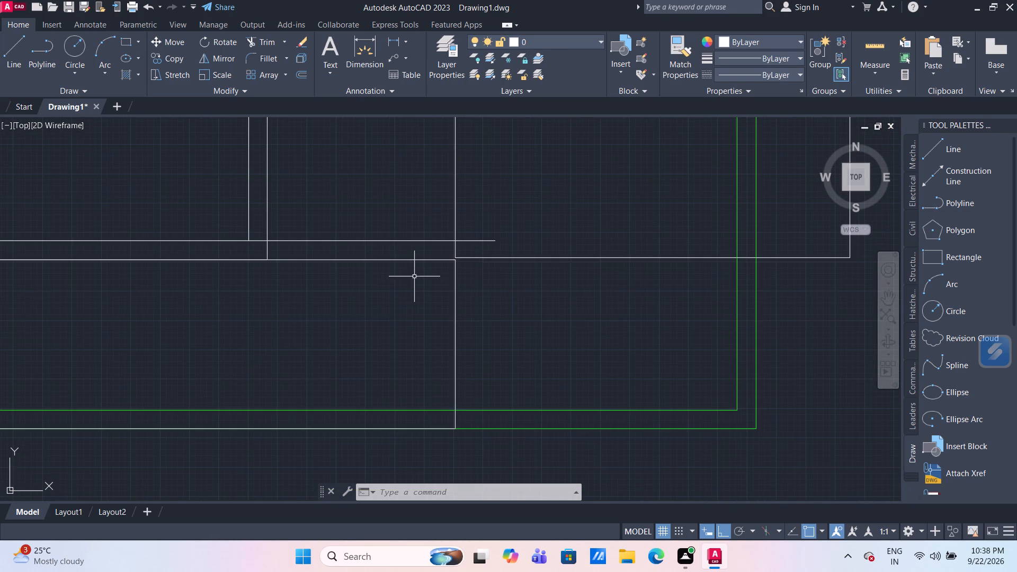
pyautogui.scroll(2, 392, 268)
pyautogui.moveTo(398, 268); pyautogui.dragTo(530, 267, button='middle')
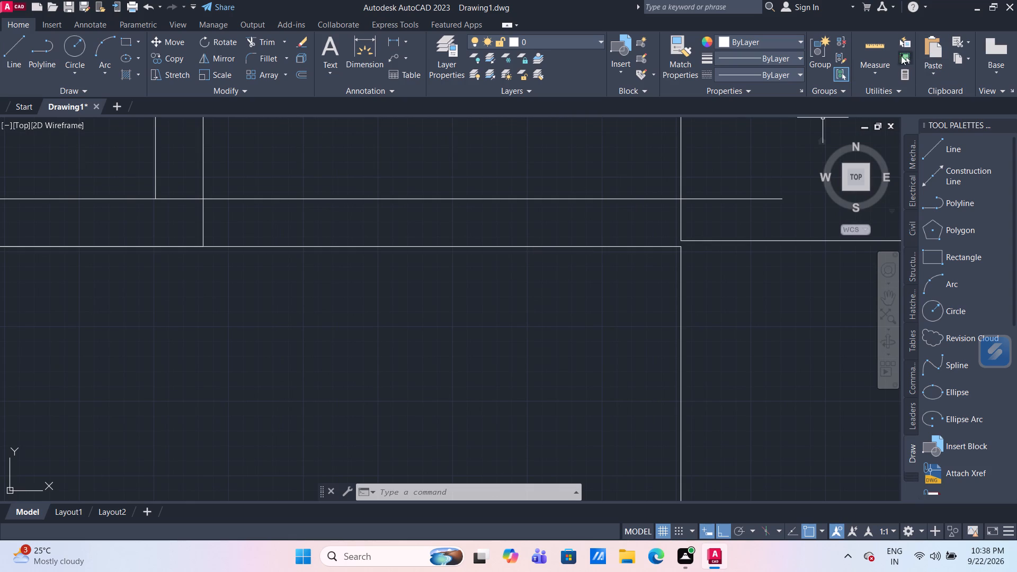
pyautogui.click(880, 47)
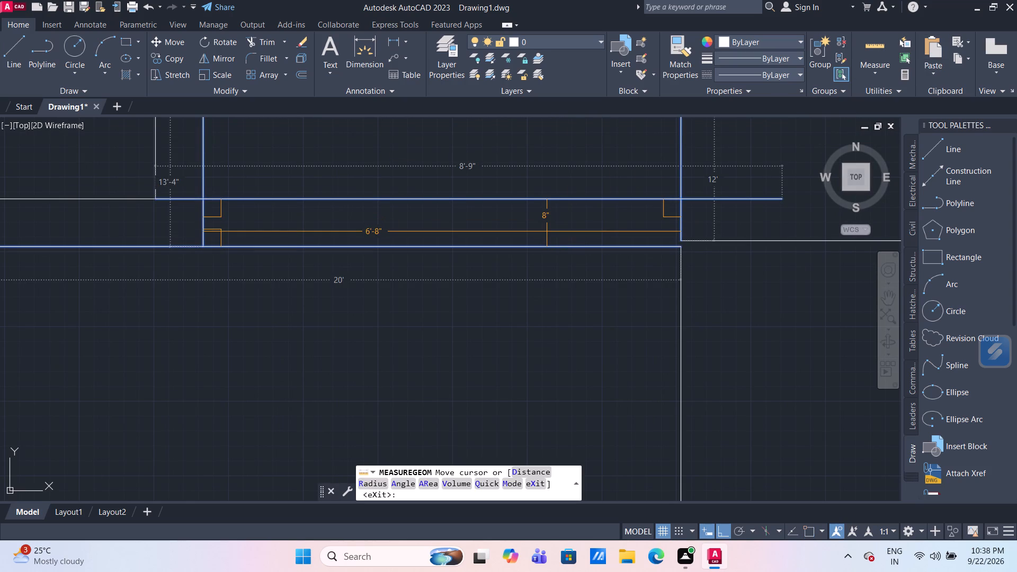
pyautogui.press('Escape')
# Measure the space between the southeast rectangle's south edge and the inner green outline.
pyautogui.scroll(-2, 613, 219)
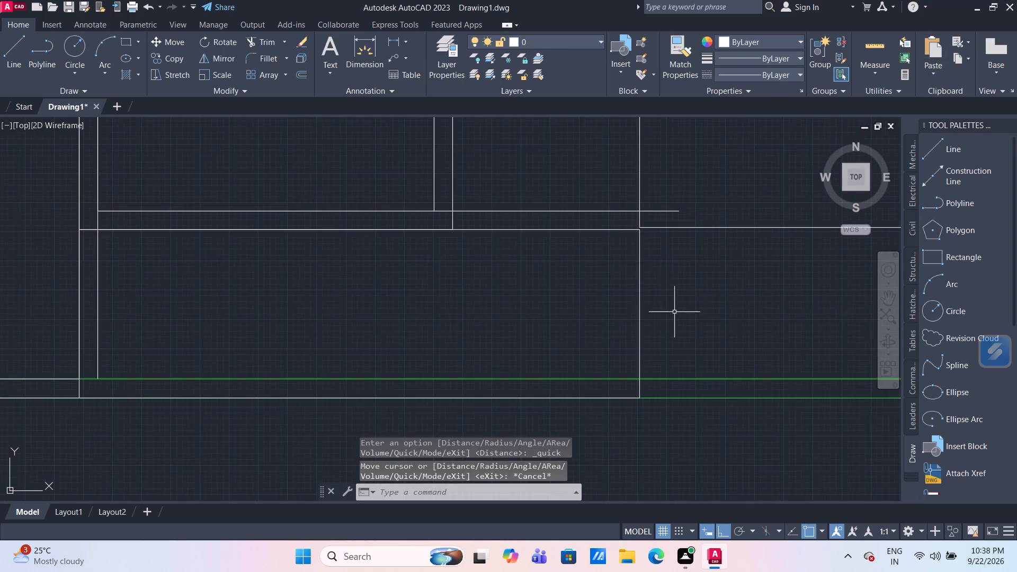
pyautogui.moveTo(682, 291); pyautogui.dragTo(496, 300, button='middle')
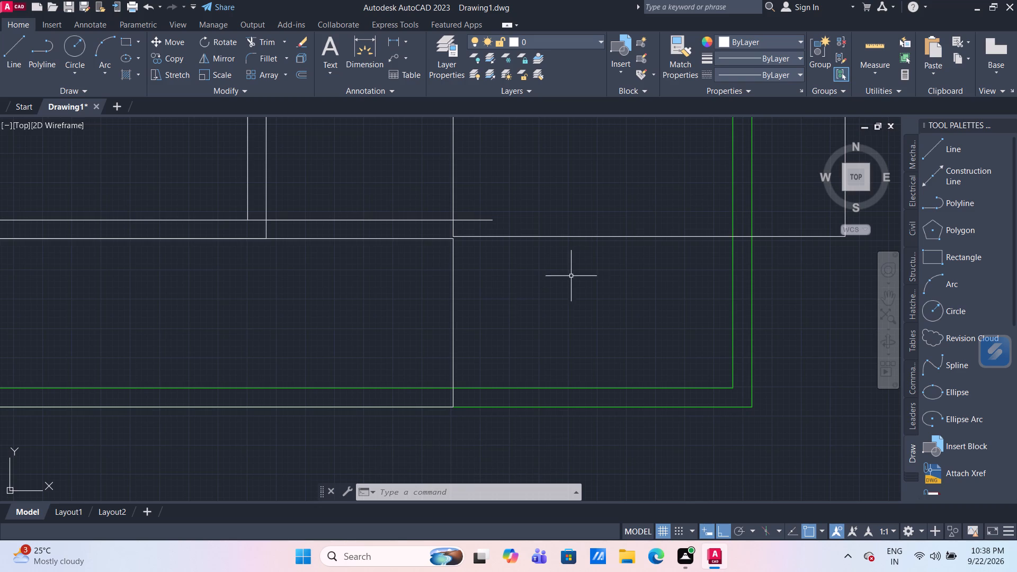
pyautogui.click(878, 50)
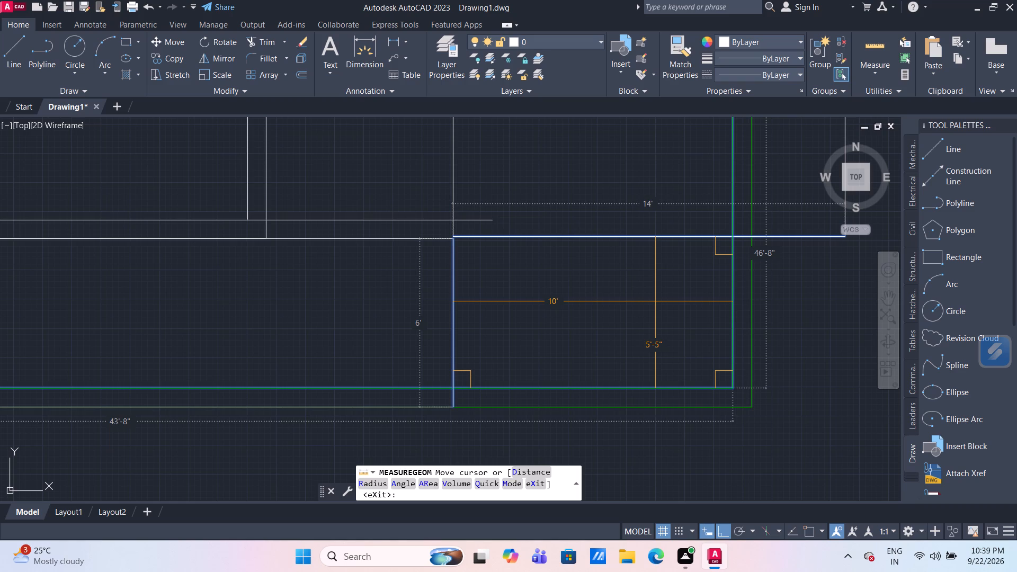
pyautogui.press('Escape')
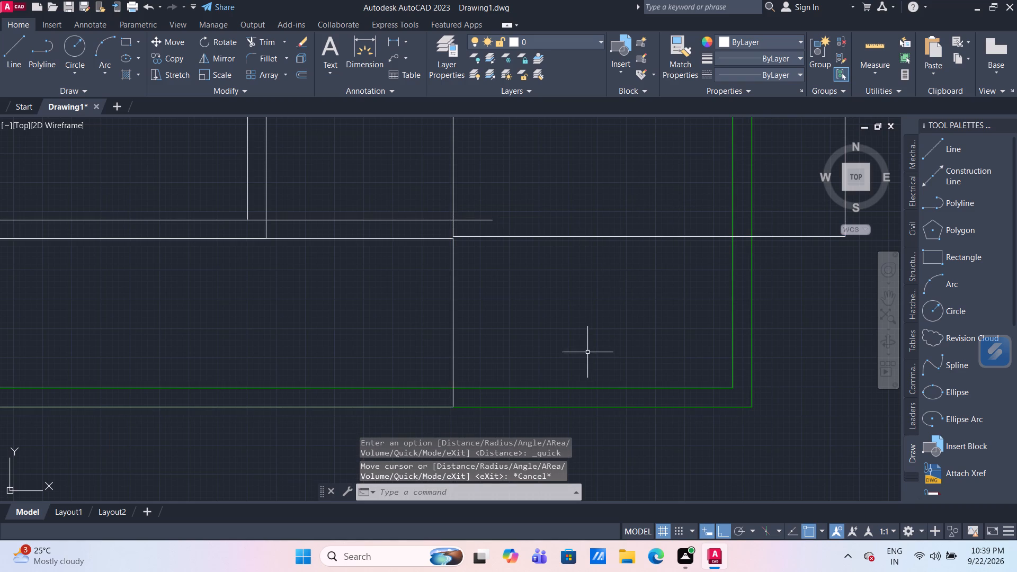
# Draw a guide polyline 5' north from the inner southern green line, with a second segment running west across the neighbouring room's east wall line.
pyautogui.click(7, 66)
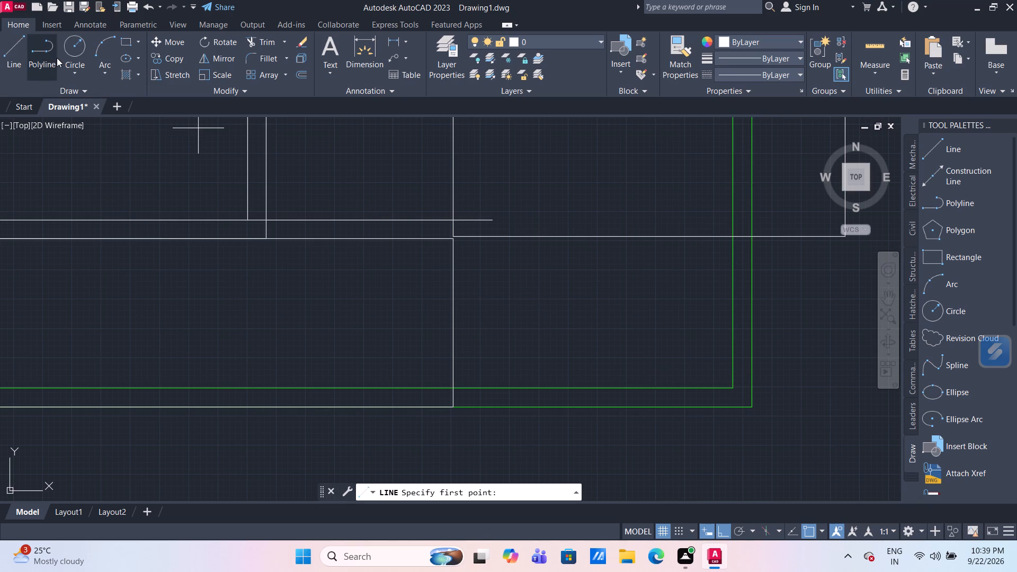
pyautogui.click(57, 58)
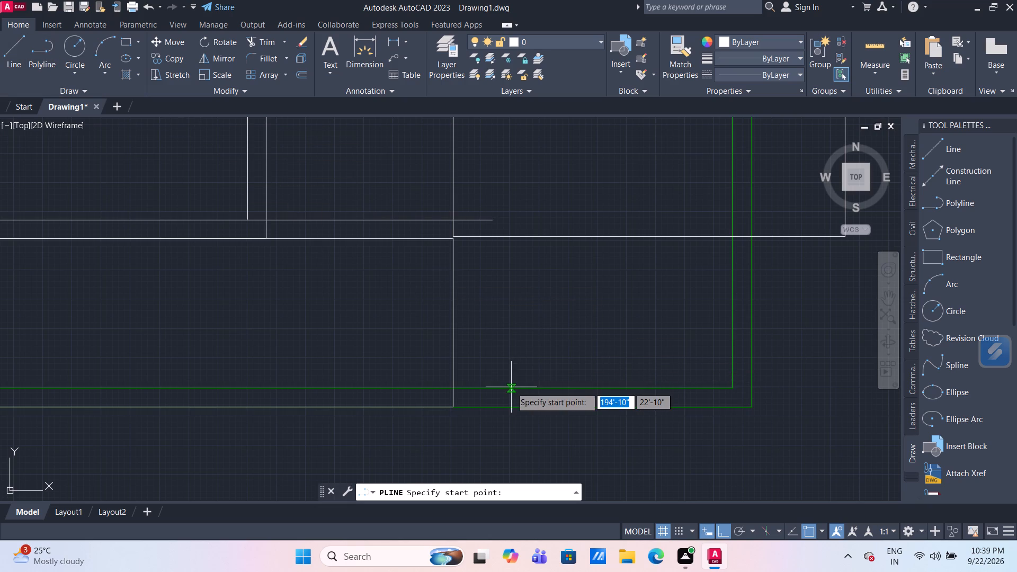
pyautogui.moveTo(494, 387); pyautogui.dragTo(493, 381)
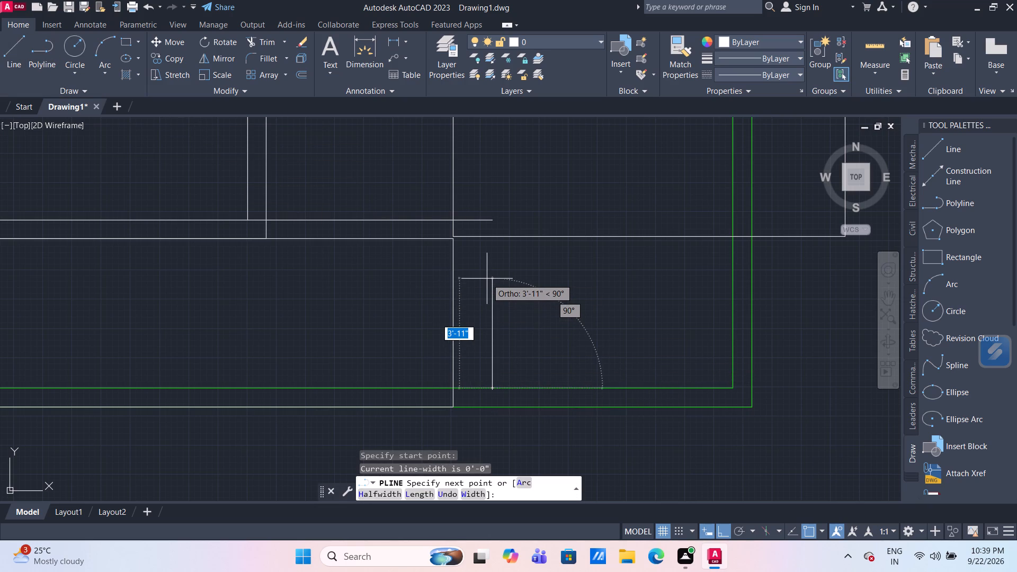
pyautogui.press('5')
pyautogui.press("'")
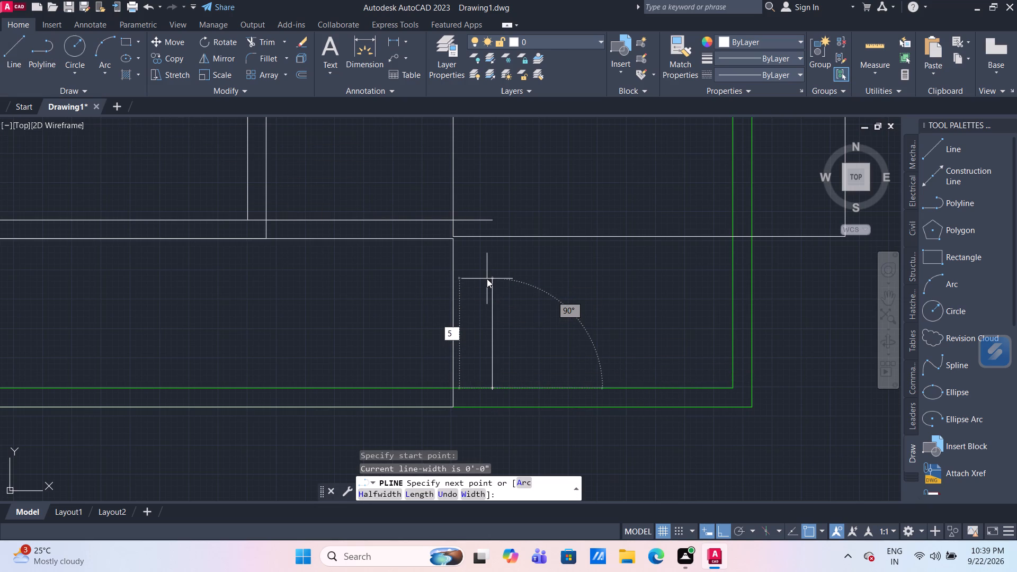
pyautogui.press('Return')
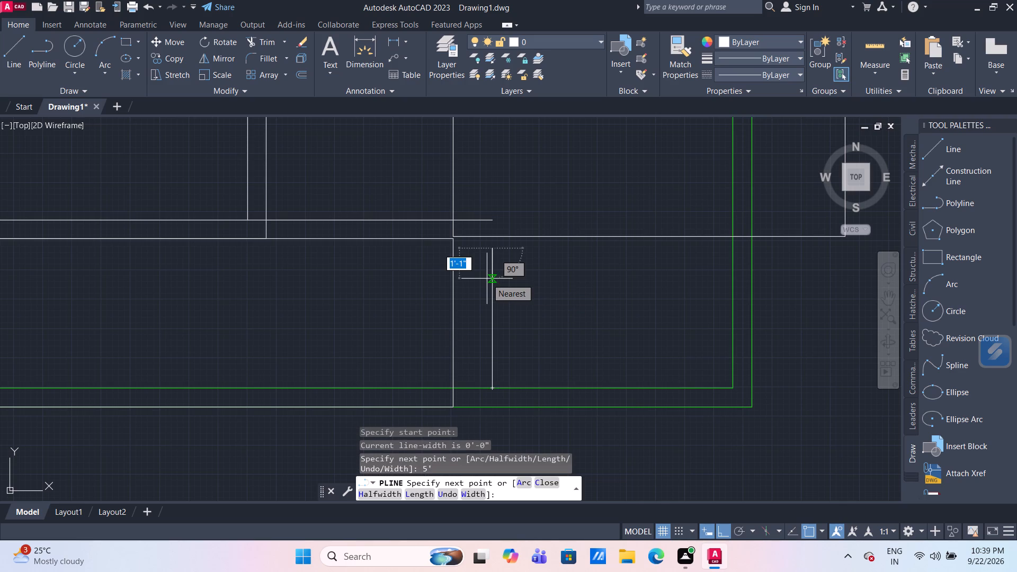
pyautogui.click(372, 251)
pyautogui.press('Escape')
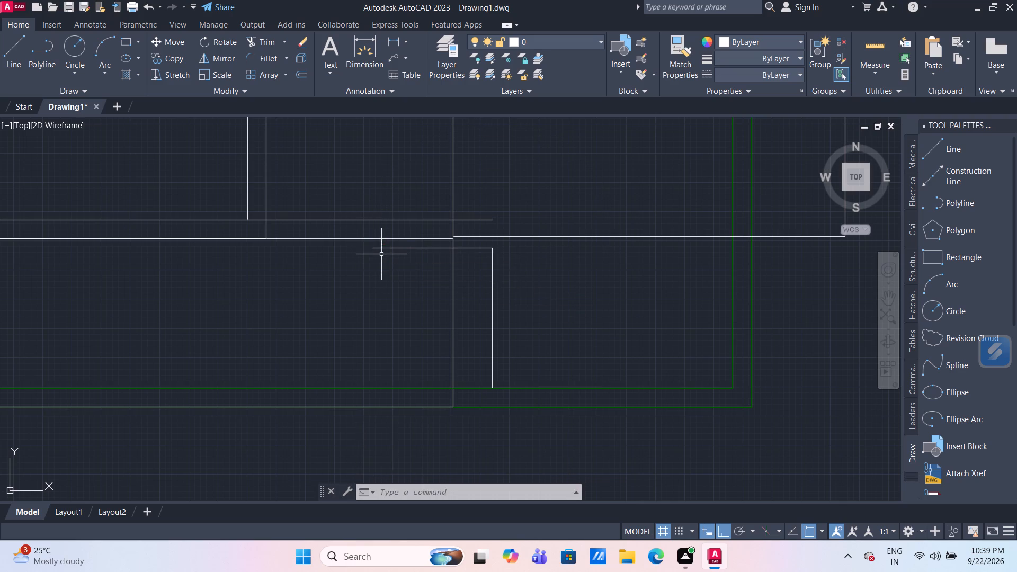
# Move the southeast rectangle about 5" south so its southwest corner lies on the guide polyline's horizontal segment.
pyautogui.moveTo(549, 267); pyautogui.dragTo(548, 291, button='middle')
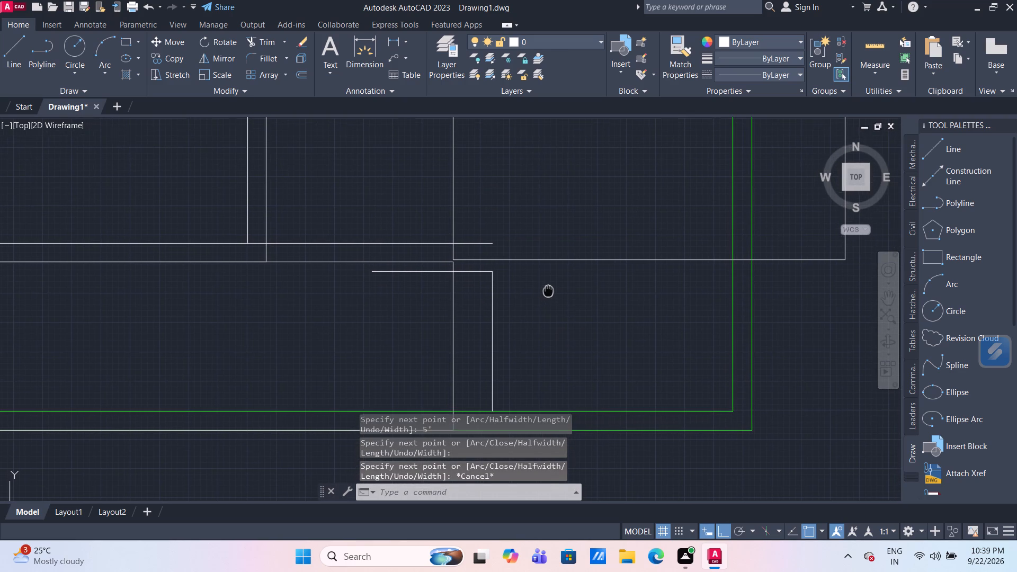
pyautogui.moveTo(548, 291); pyautogui.dragTo(545, 291, button='middle')
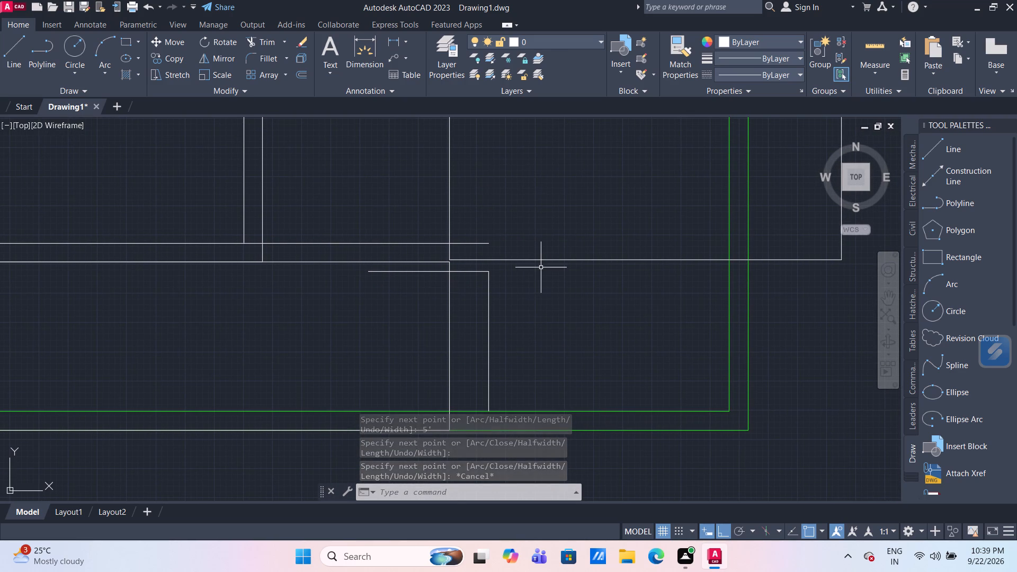
pyautogui.click(541, 260)
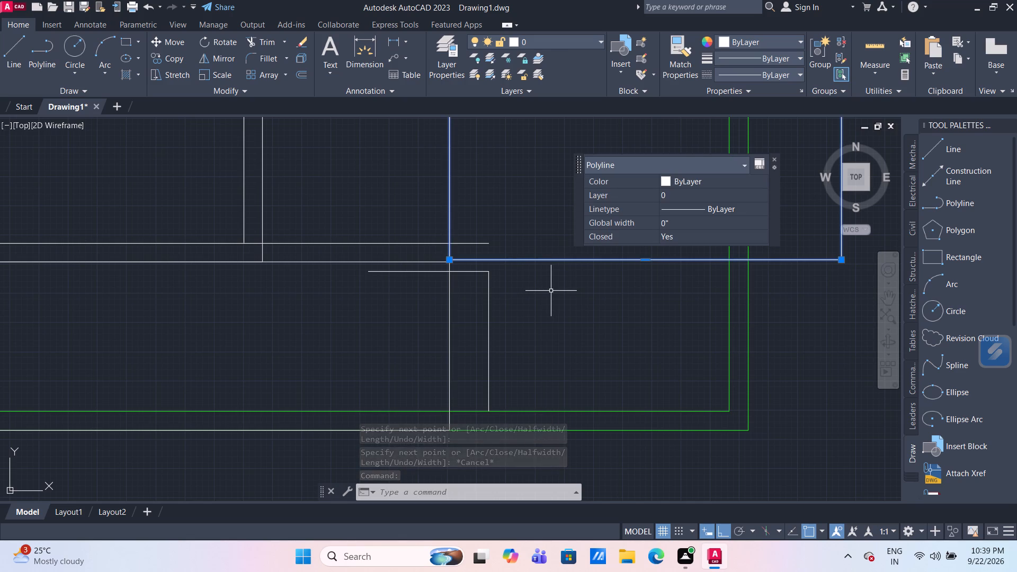
pyautogui.press('m')
pyautogui.press('Return')
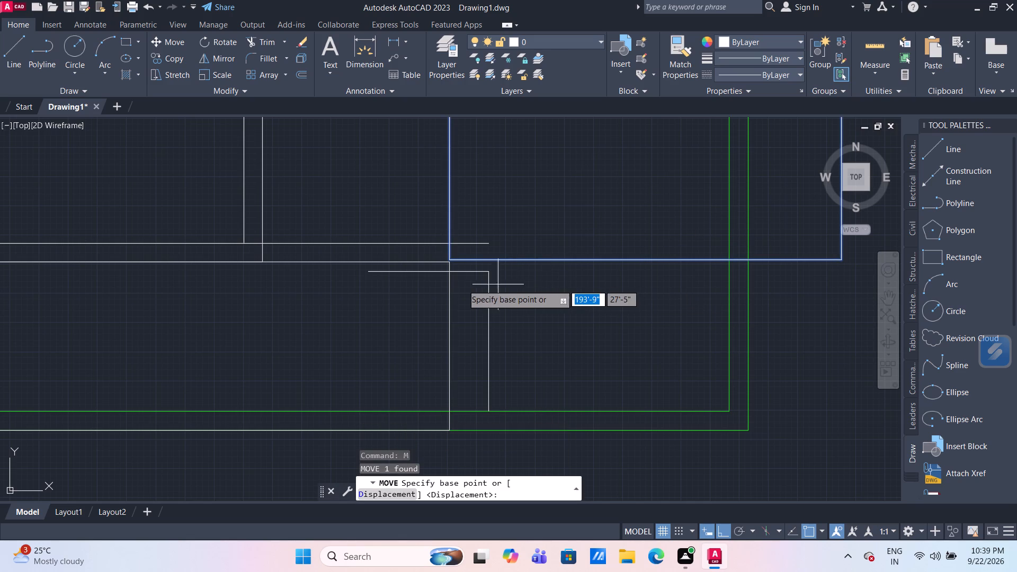
pyautogui.click(451, 256)
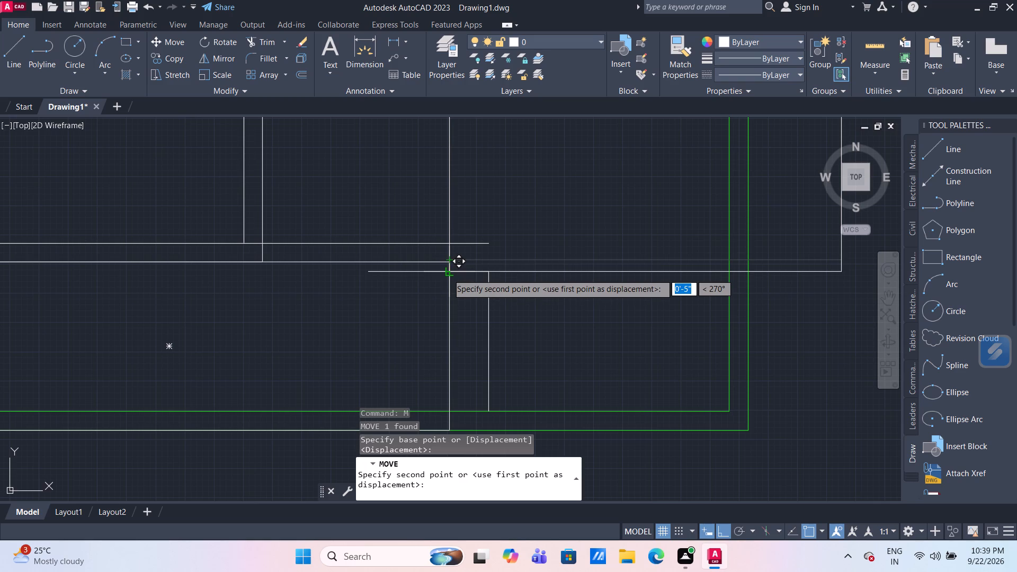
pyautogui.click(449, 272)
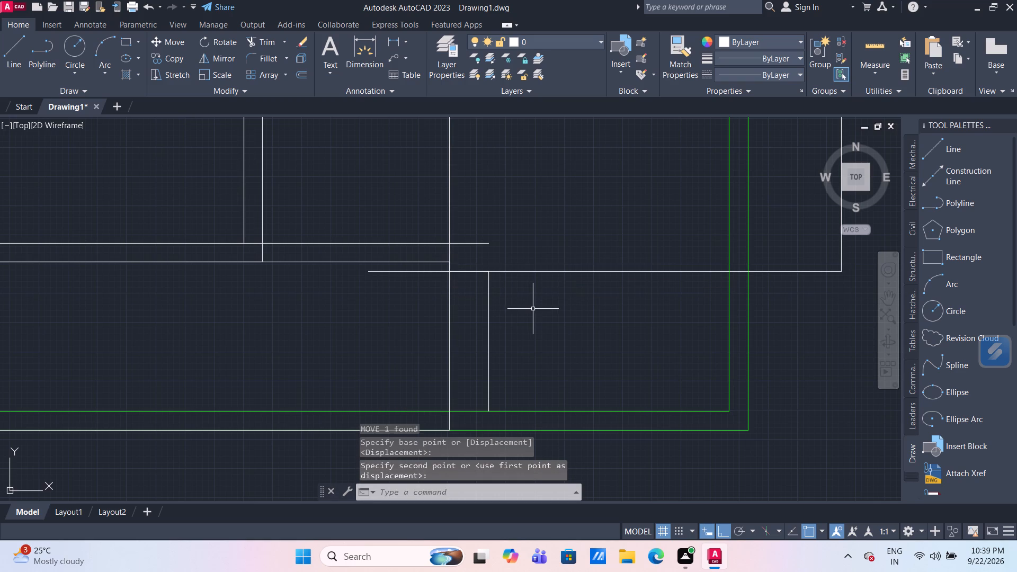
pyautogui.press('Escape')
# Erase the L-shaped guide polyline south of the southeast rectangle.
pyautogui.click(488, 310)
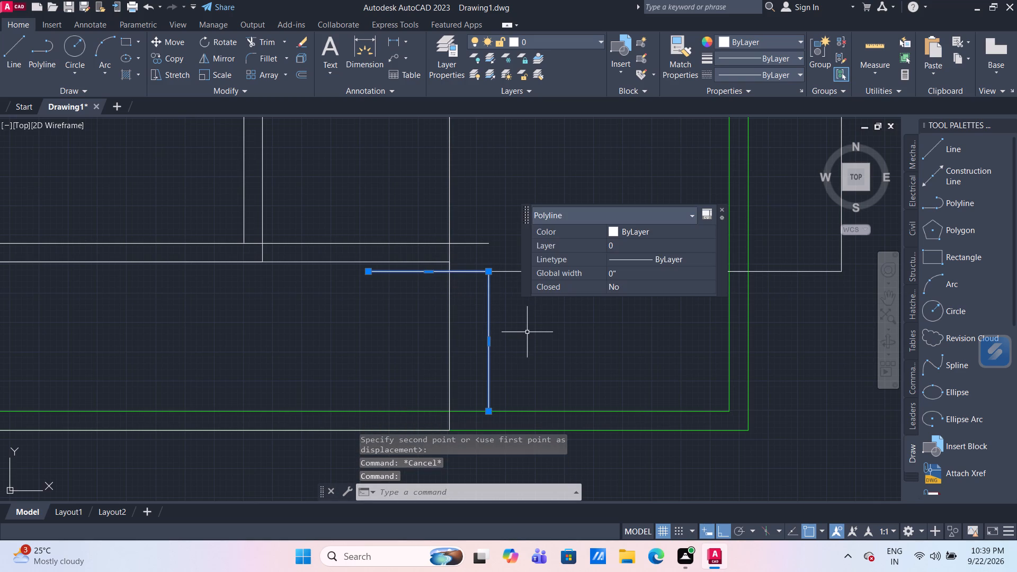
pyautogui.press('Delete')
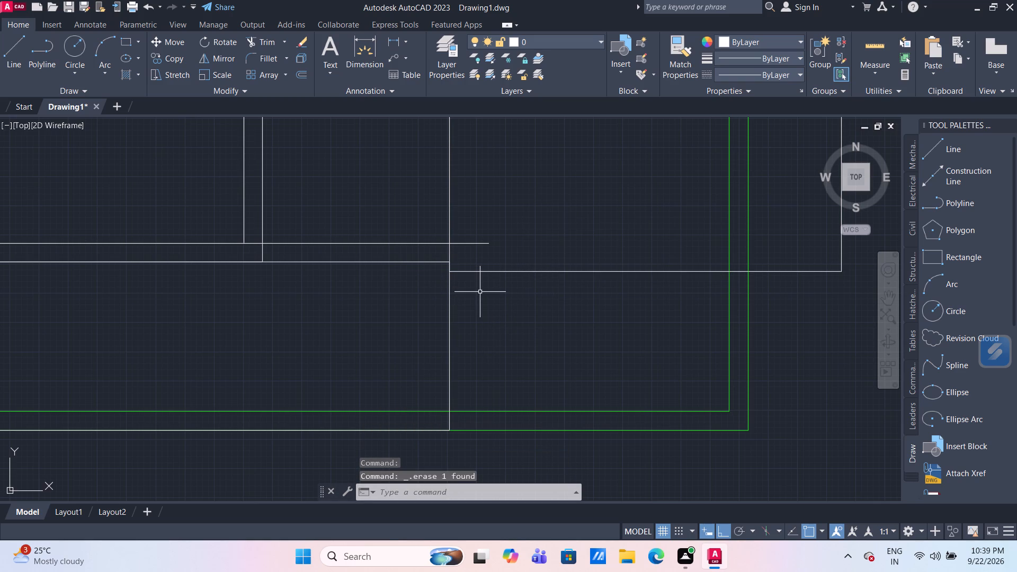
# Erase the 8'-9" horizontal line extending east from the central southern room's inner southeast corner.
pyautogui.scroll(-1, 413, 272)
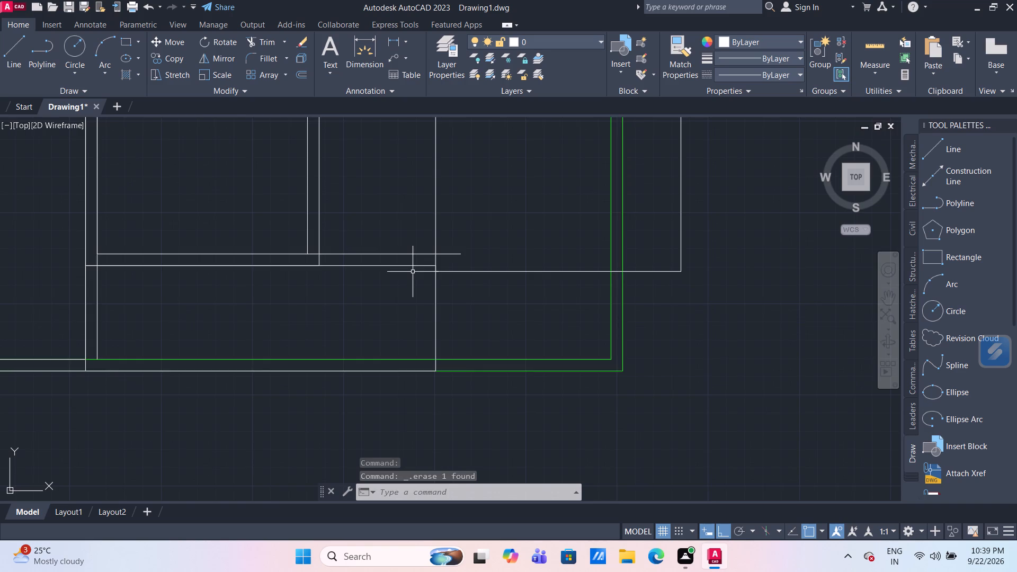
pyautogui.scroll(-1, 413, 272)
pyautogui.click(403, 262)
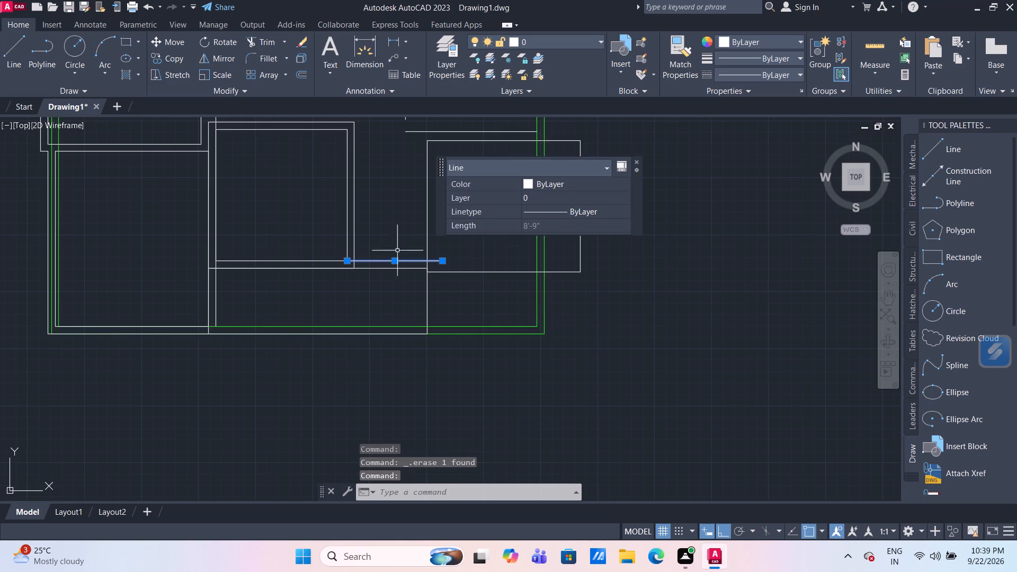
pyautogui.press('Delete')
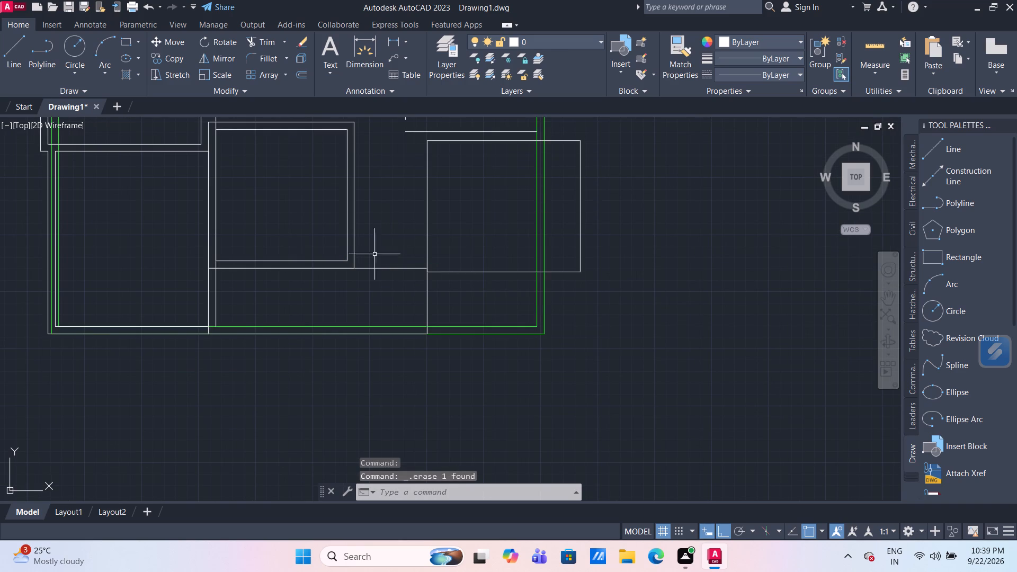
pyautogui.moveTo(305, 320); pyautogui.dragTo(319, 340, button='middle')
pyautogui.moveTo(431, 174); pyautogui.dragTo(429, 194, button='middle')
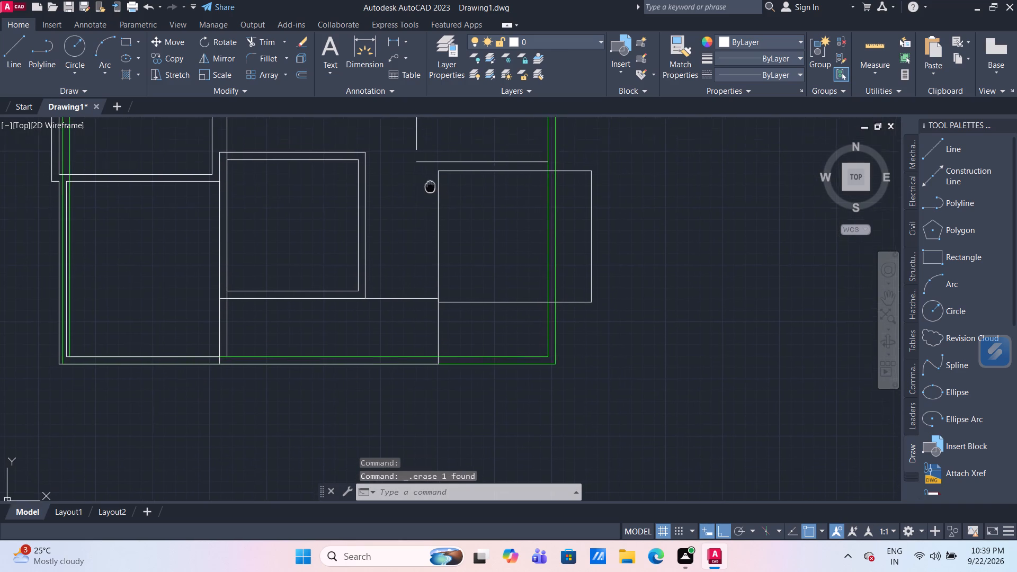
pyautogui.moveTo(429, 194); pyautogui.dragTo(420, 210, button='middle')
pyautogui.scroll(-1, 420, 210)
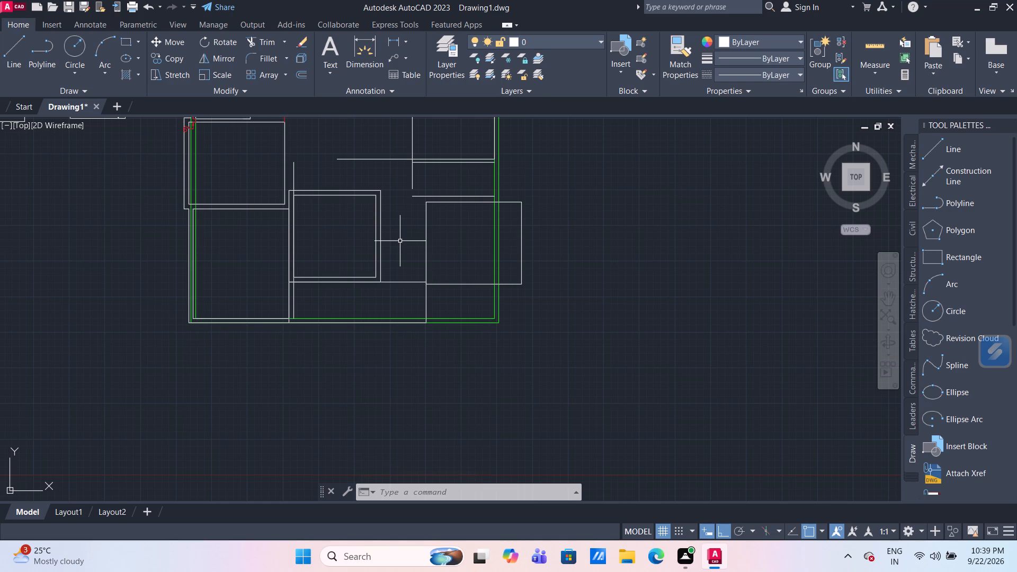
# Measure the space between the southeast rectangle's south edge and the inner green lines at the southeast corner.
pyautogui.moveTo(370, 180); pyautogui.dragTo(352, 290, button='middle')
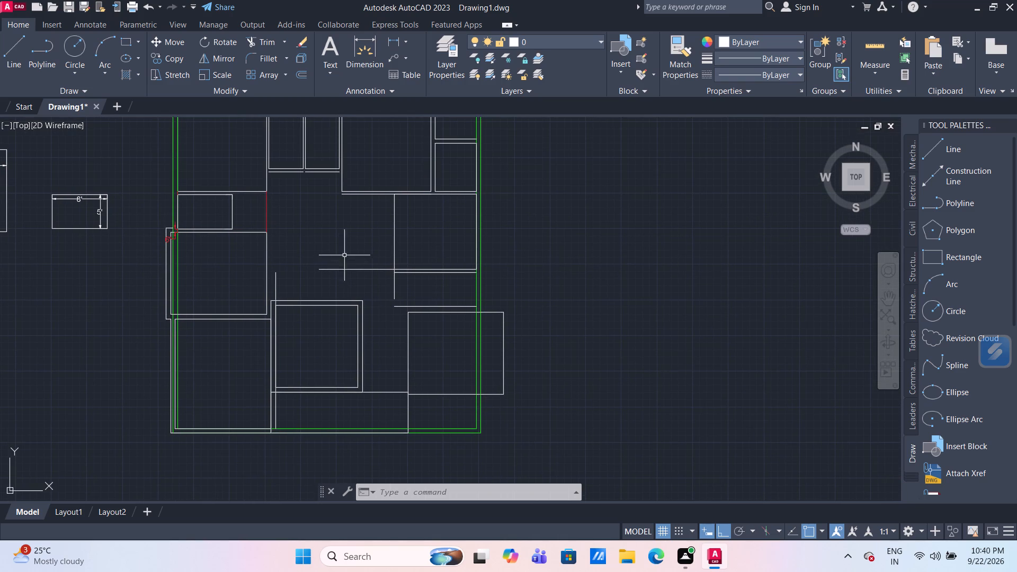
pyautogui.scroll(1, 345, 255)
pyautogui.moveTo(352, 255); pyautogui.dragTo(383, 236, button='middle')
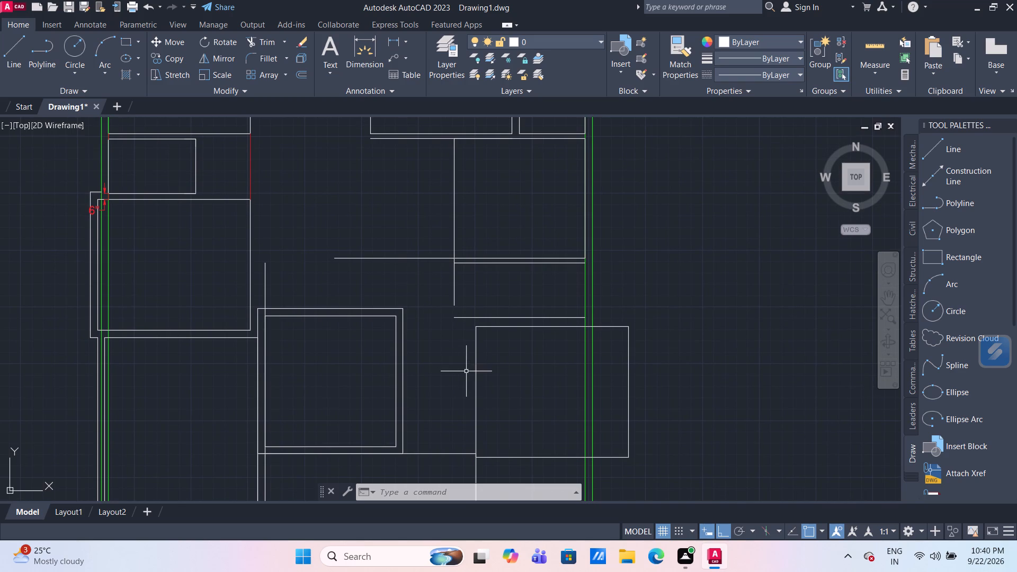
pyautogui.moveTo(467, 373); pyautogui.dragTo(425, 284, button='middle')
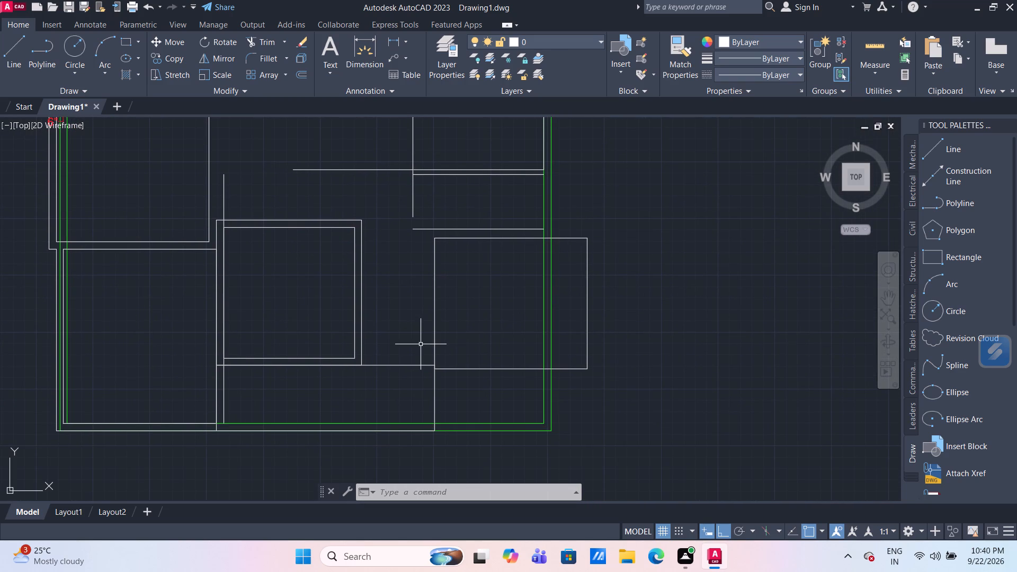
pyautogui.moveTo(406, 408); pyautogui.dragTo(406, 353, button='middle')
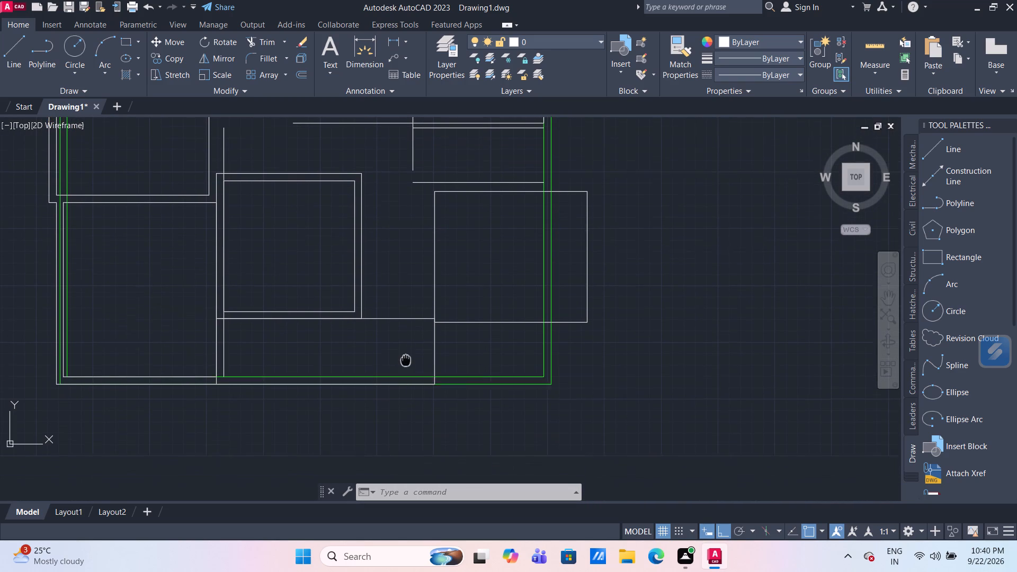
pyautogui.moveTo(406, 353); pyautogui.dragTo(406, 341, button='middle')
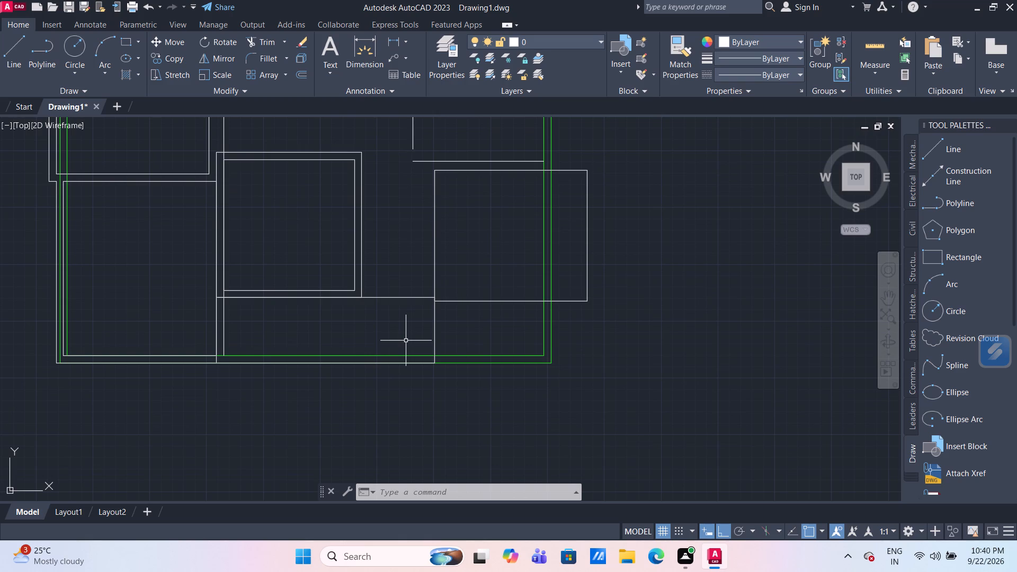
pyautogui.scroll(1, 491, 317)
pyautogui.moveTo(496, 335); pyautogui.dragTo(453, 272, button='middle')
pyautogui.scroll(1, 453, 272)
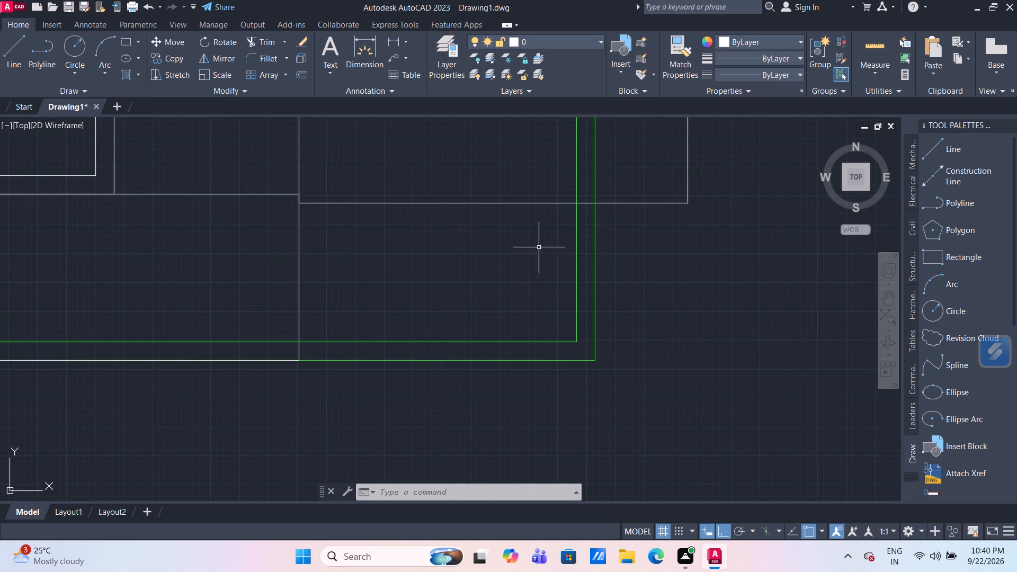
pyautogui.click(868, 48)
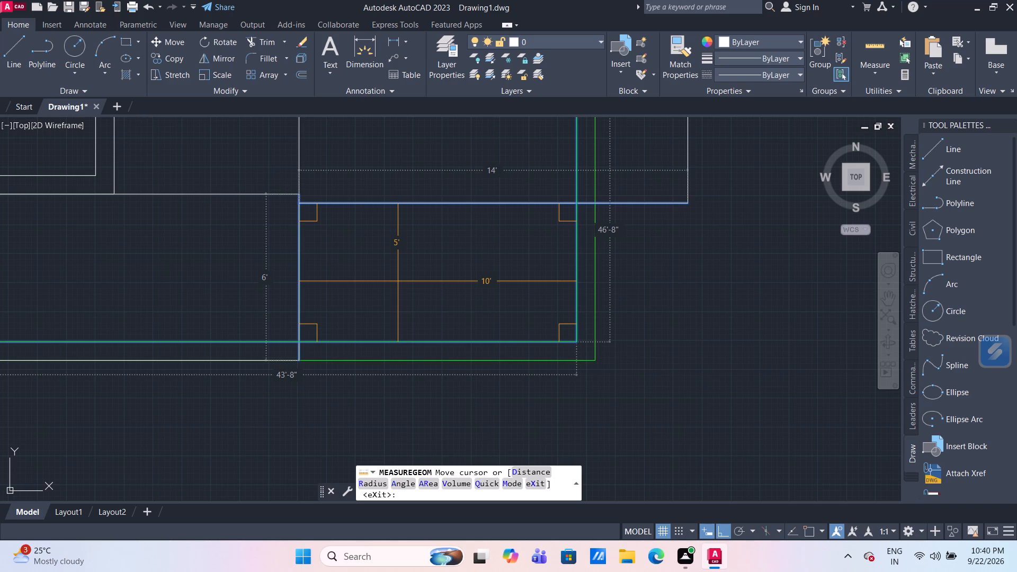
pyautogui.press('Escape')
pyautogui.scroll(-2, 398, 281)
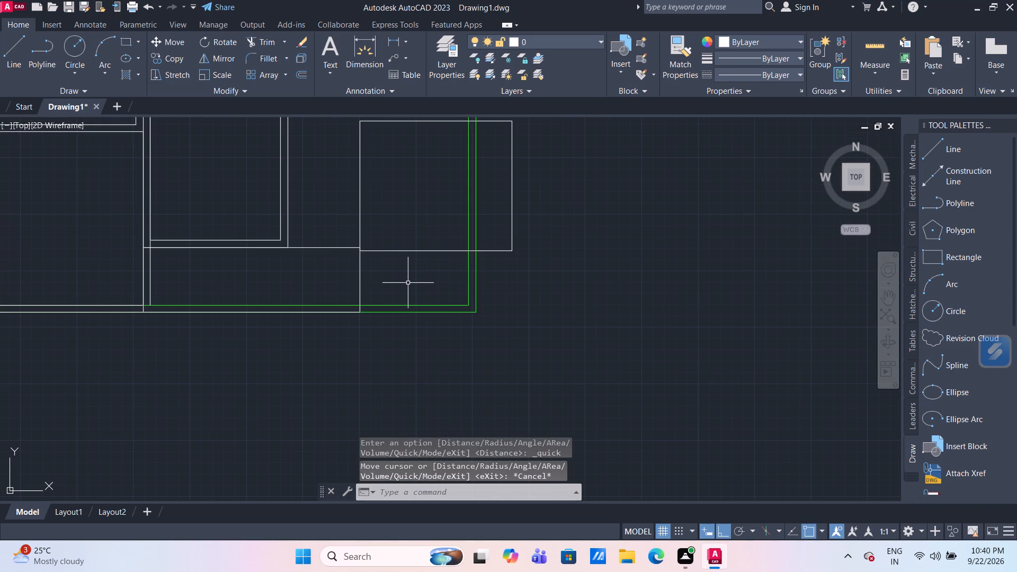
pyautogui.scroll(2, 411, 284)
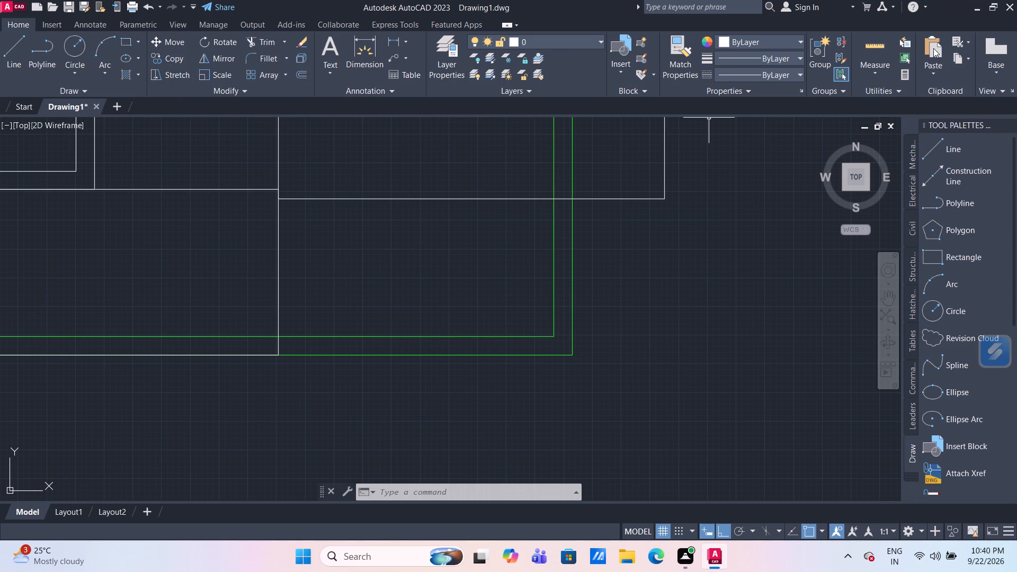
pyautogui.moveTo(881, 52); pyautogui.dragTo(873, 53)
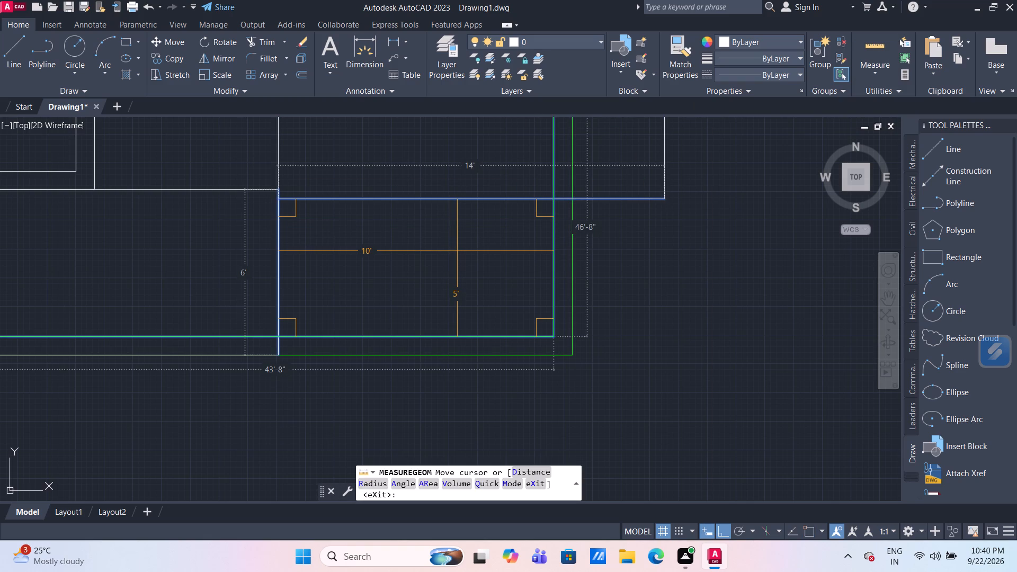
pyautogui.press('Escape')
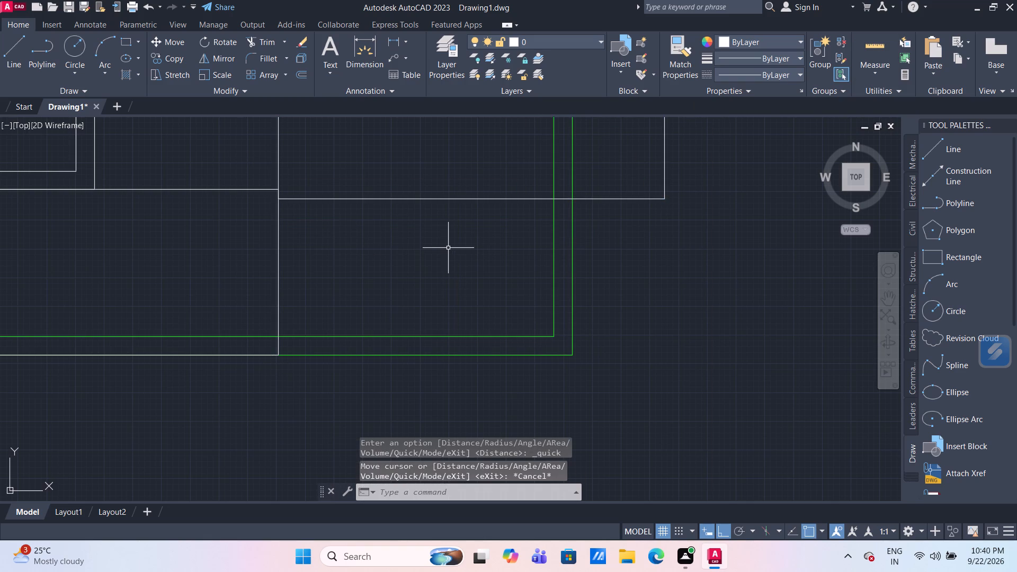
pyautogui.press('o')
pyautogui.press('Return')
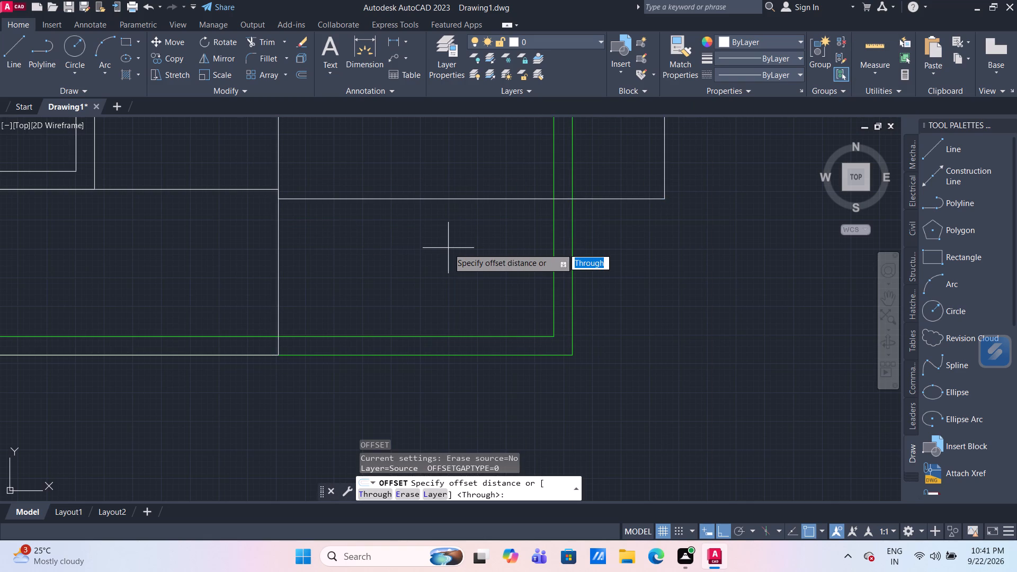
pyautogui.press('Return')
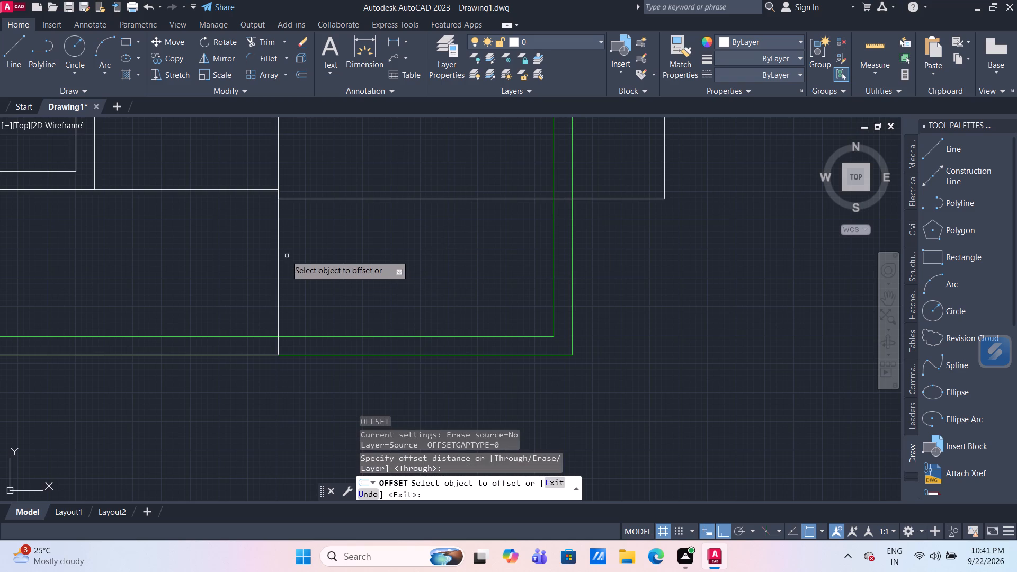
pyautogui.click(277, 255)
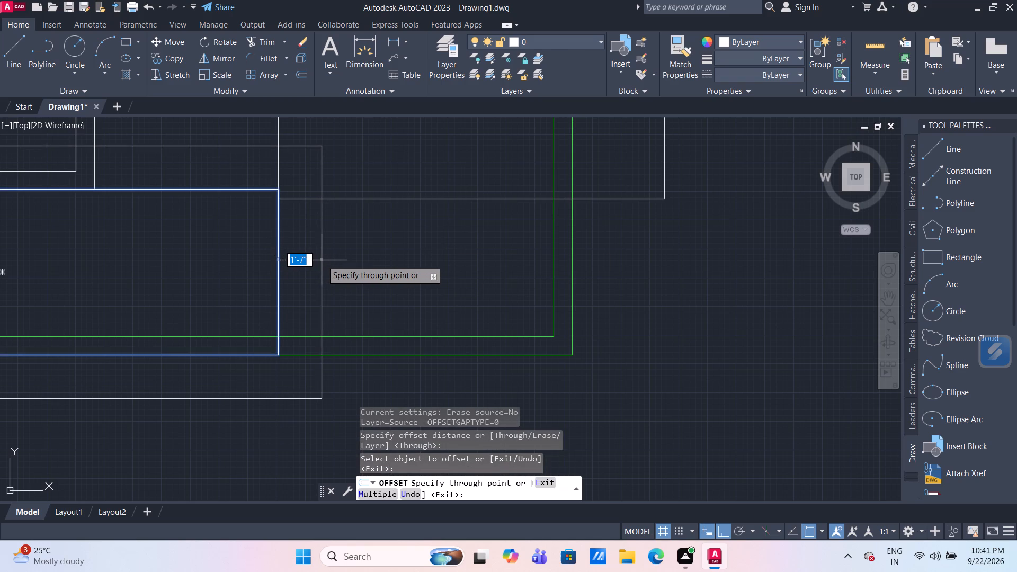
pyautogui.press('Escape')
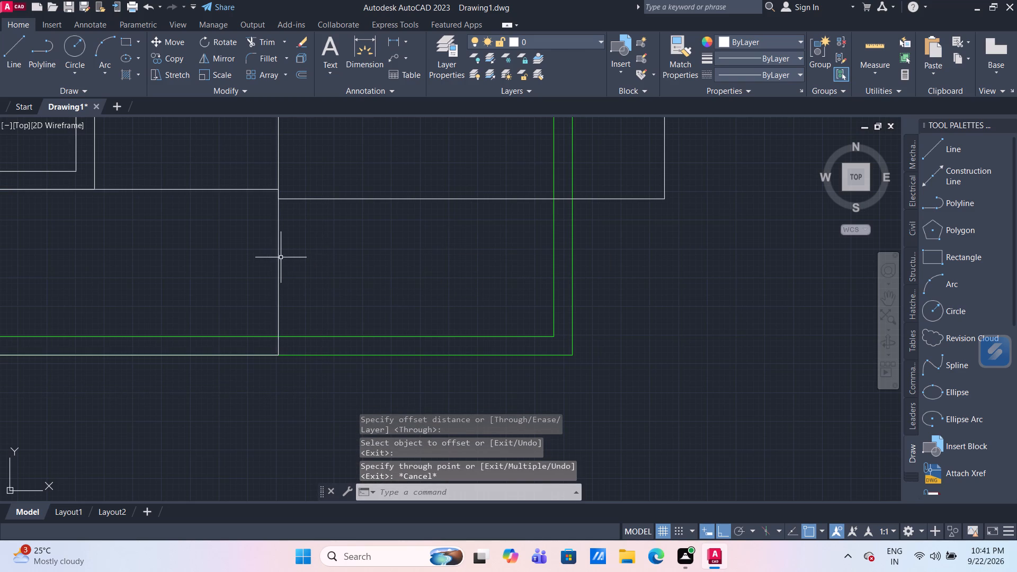
# Explode the closed polyline rectangle south of the central southern room into separate lines.
pyautogui.click(279, 257)
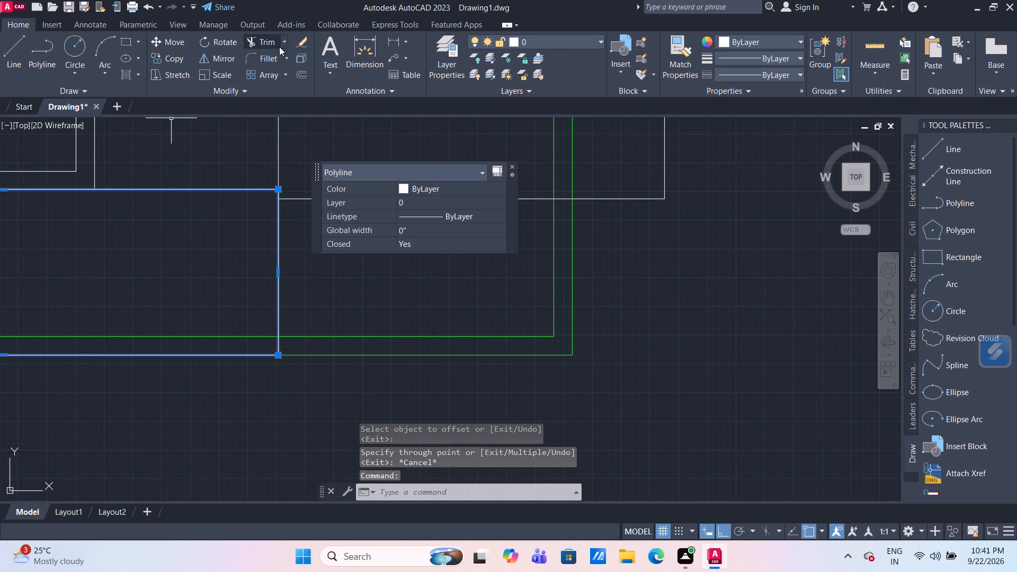
pyautogui.click(302, 60)
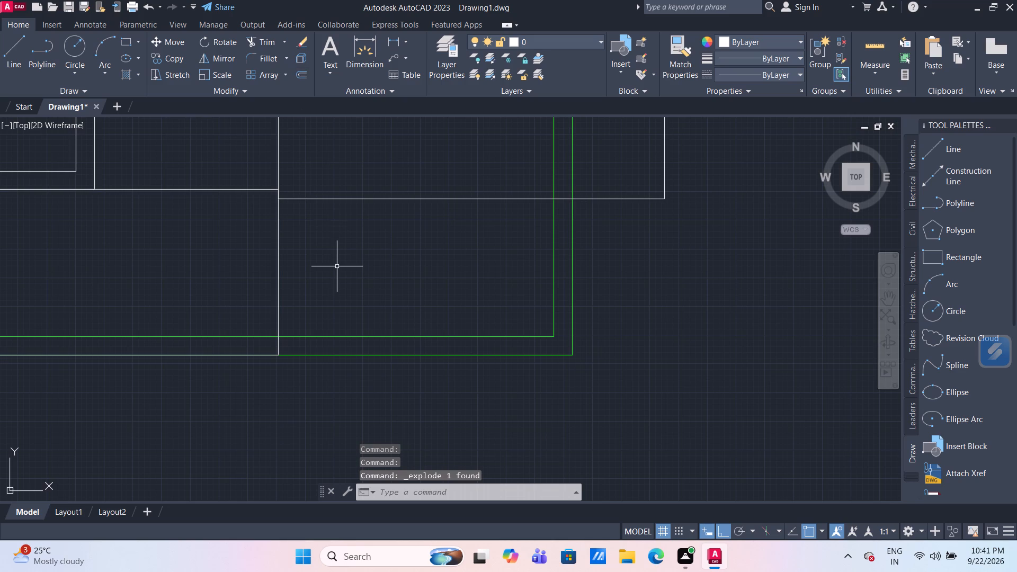
# Offset the exploded rectangle's east edge 2' to the east, below the southeast rectangle.
pyautogui.press('o')
pyautogui.press('Return')
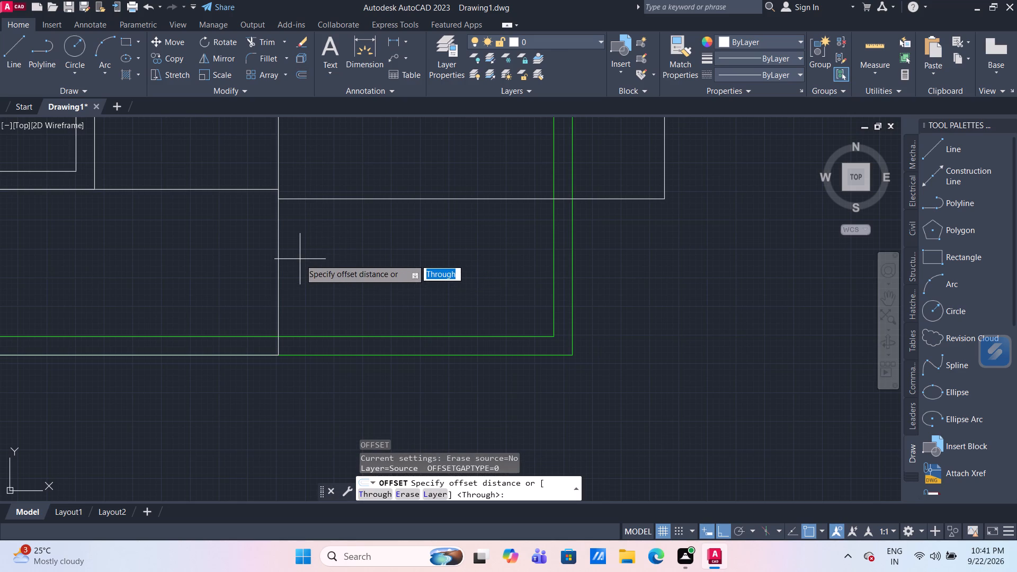
pyautogui.press('Return')
pyautogui.click(279, 255)
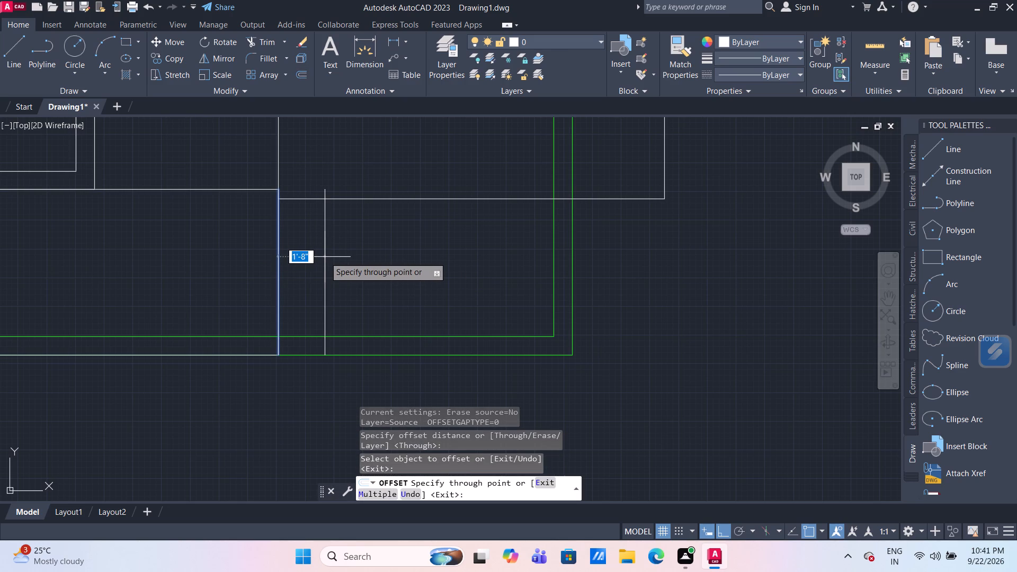
pyautogui.press('2')
pyautogui.press("'")
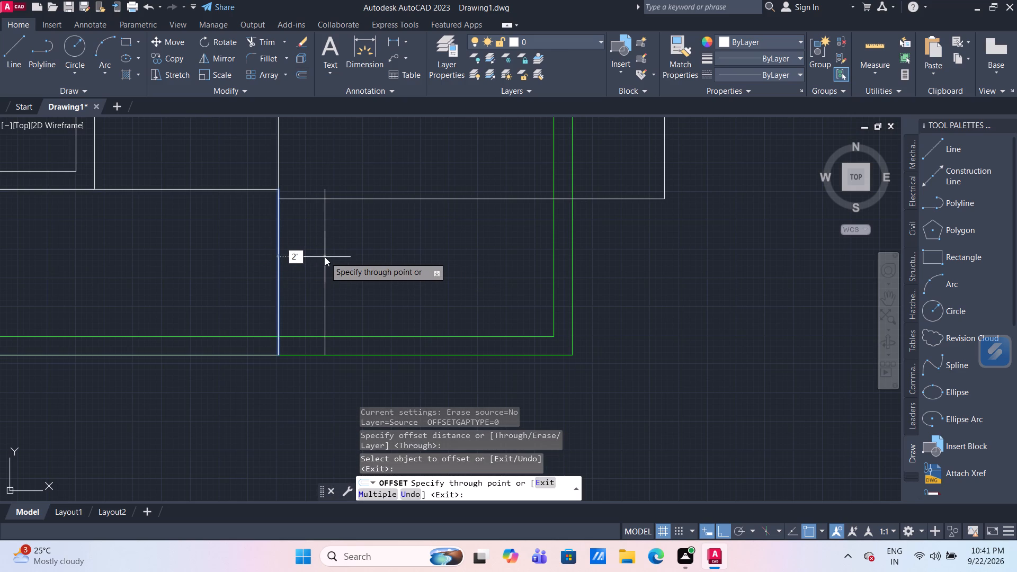
pyautogui.press('Return')
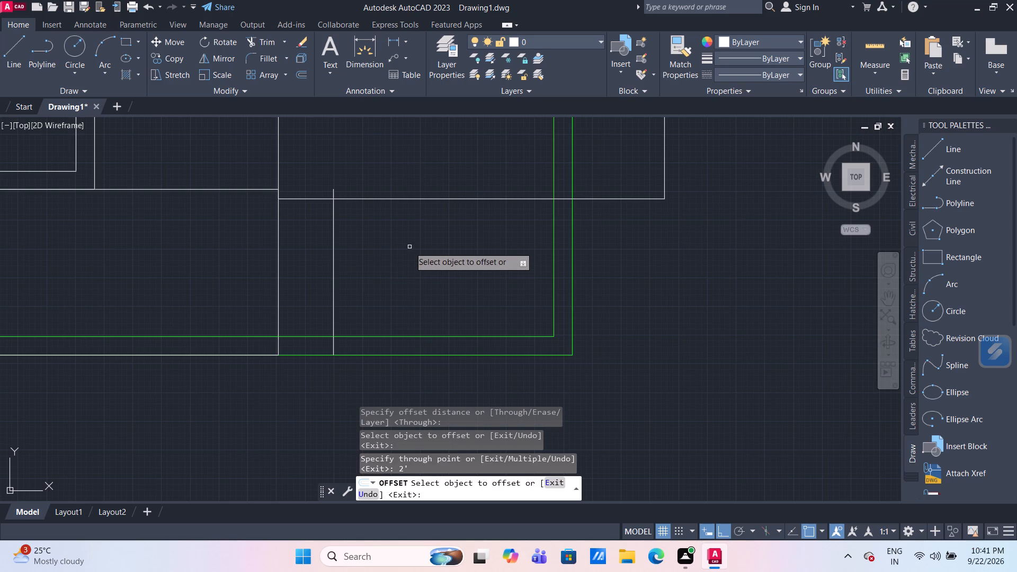
pyautogui.press('Escape')
# Measure the gap between the southeast rectangle and the horizontal line north of it, and the rectangle's space inside the green outline.
pyautogui.scroll(-2, 409, 246)
pyautogui.moveTo(412, 248); pyautogui.dragTo(407, 229, button='middle')
pyautogui.scroll(2, 396, 249)
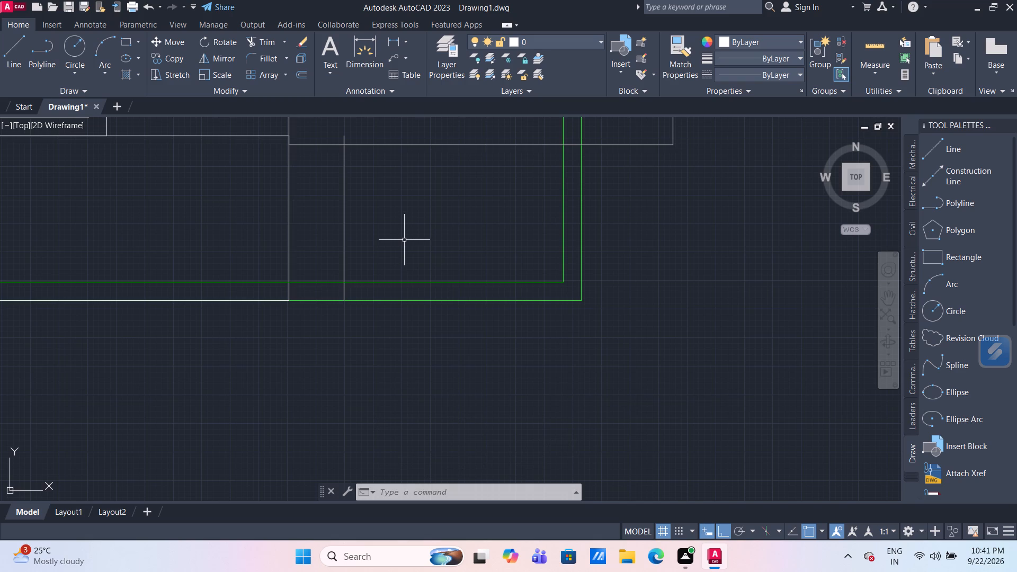
pyautogui.scroll(-2, 404, 240)
pyautogui.moveTo(410, 242); pyautogui.dragTo(409, 269, button='middle')
pyautogui.scroll(-1, 409, 269)
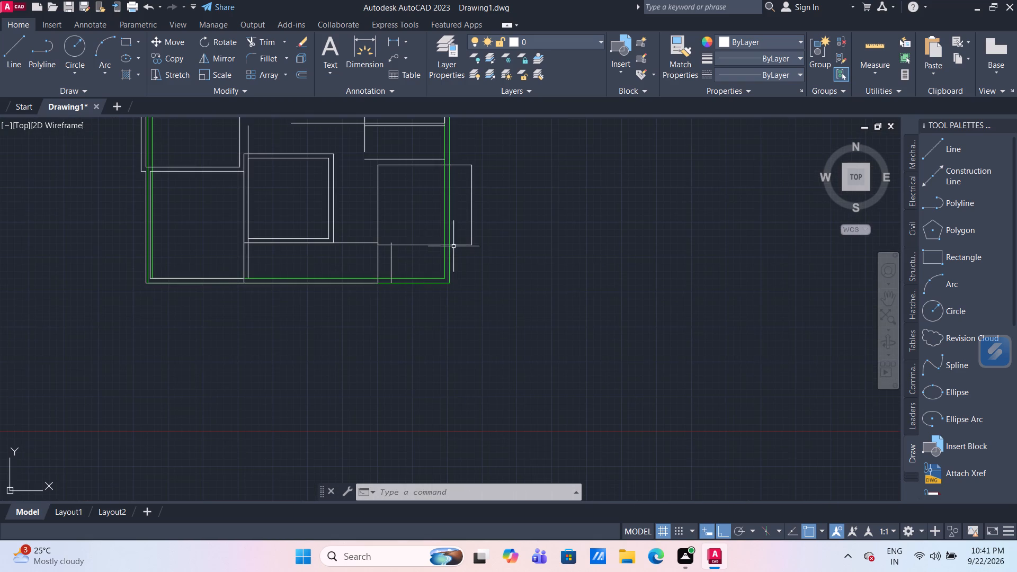
pyautogui.moveTo(354, 193); pyautogui.dragTo(383, 280, button='middle')
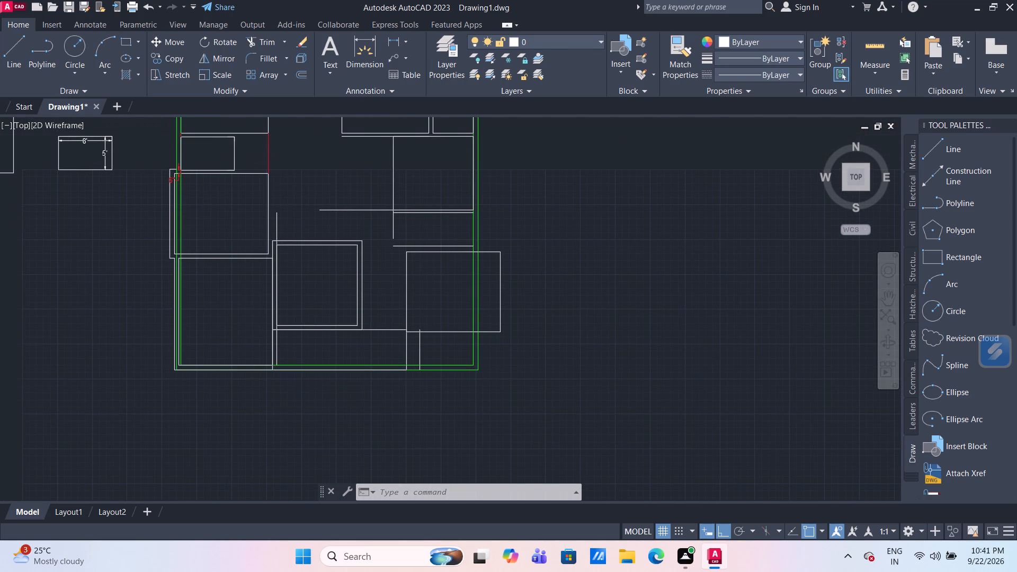
pyautogui.scroll(1, 444, 214)
pyautogui.moveTo(442, 169); pyautogui.dragTo(444, 219, button='middle')
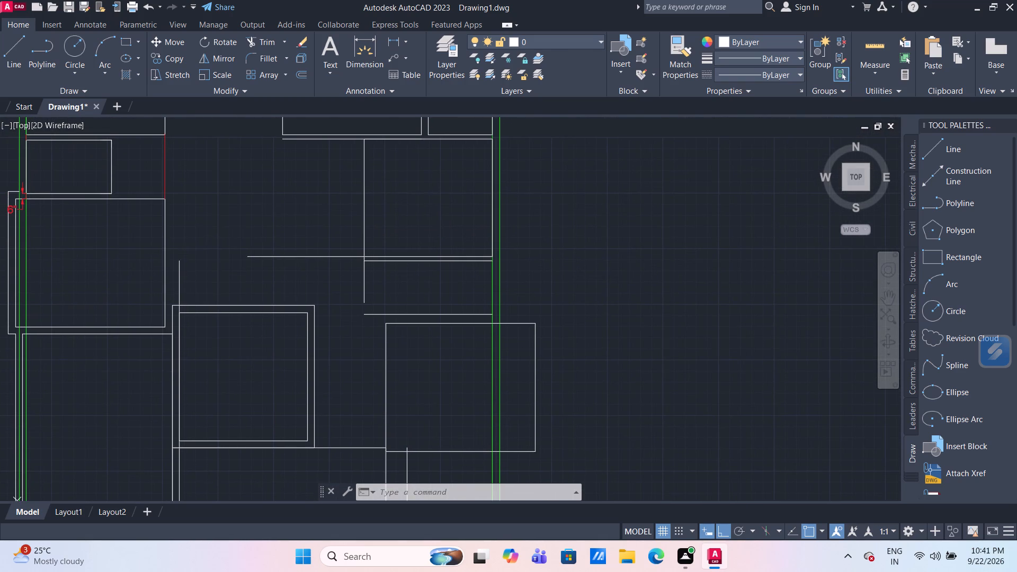
pyautogui.scroll(2, 412, 289)
pyautogui.moveTo(415, 293); pyautogui.dragTo(406, 243, button='middle')
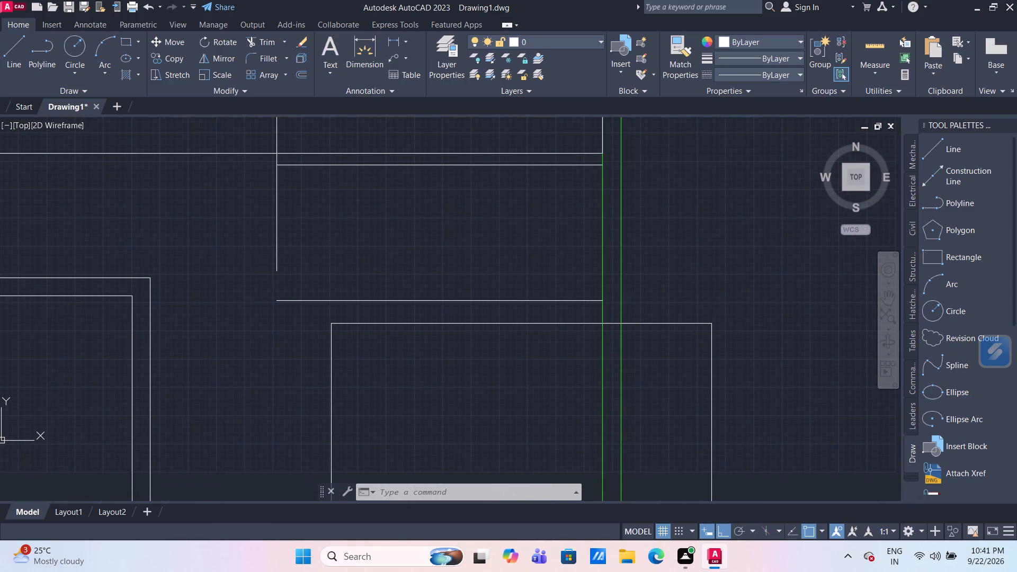
pyautogui.moveTo(882, 48); pyautogui.dragTo(863, 56)
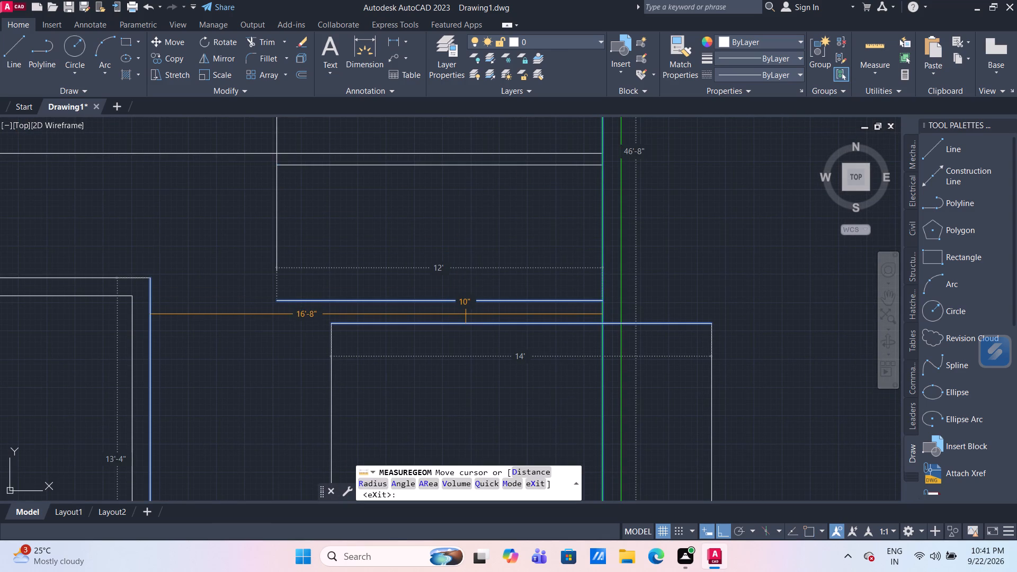
pyautogui.scroll(-2, 466, 314)
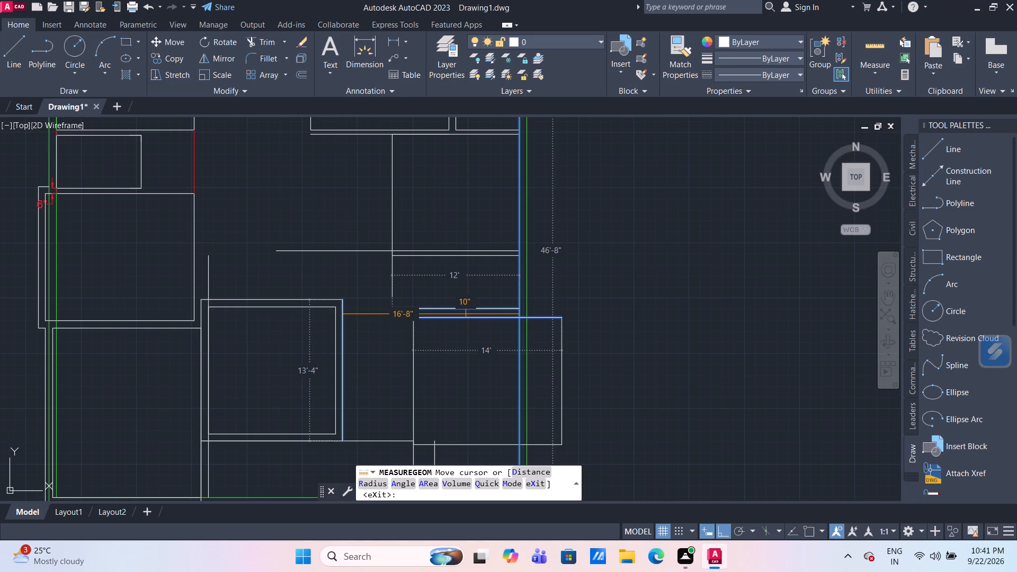
pyautogui.moveTo(466, 314); pyautogui.dragTo(446, 186, button='middle')
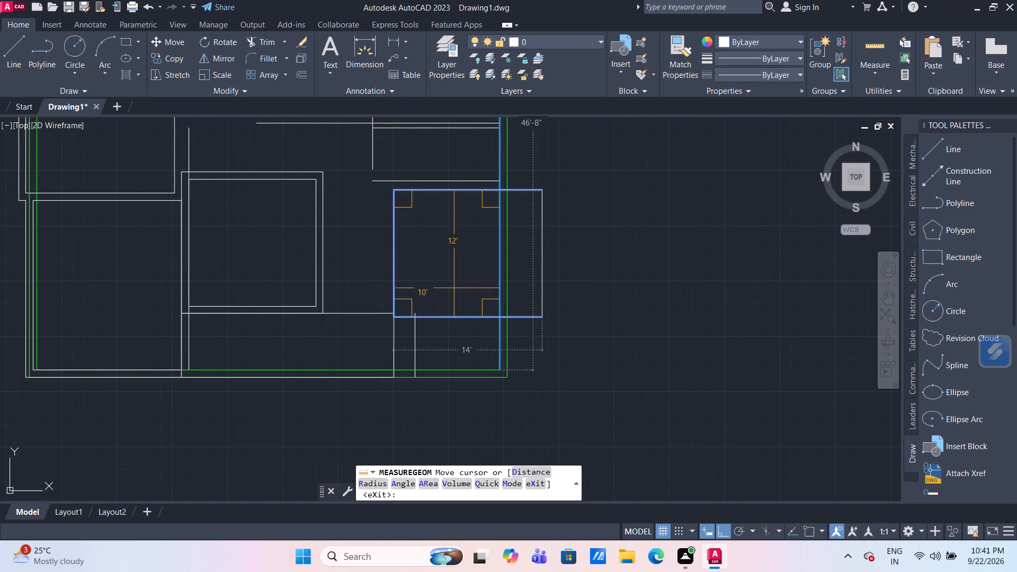
pyautogui.scroll(1, 458, 323)
pyautogui.moveTo(457, 300); pyautogui.dragTo(449, 250, button='middle')
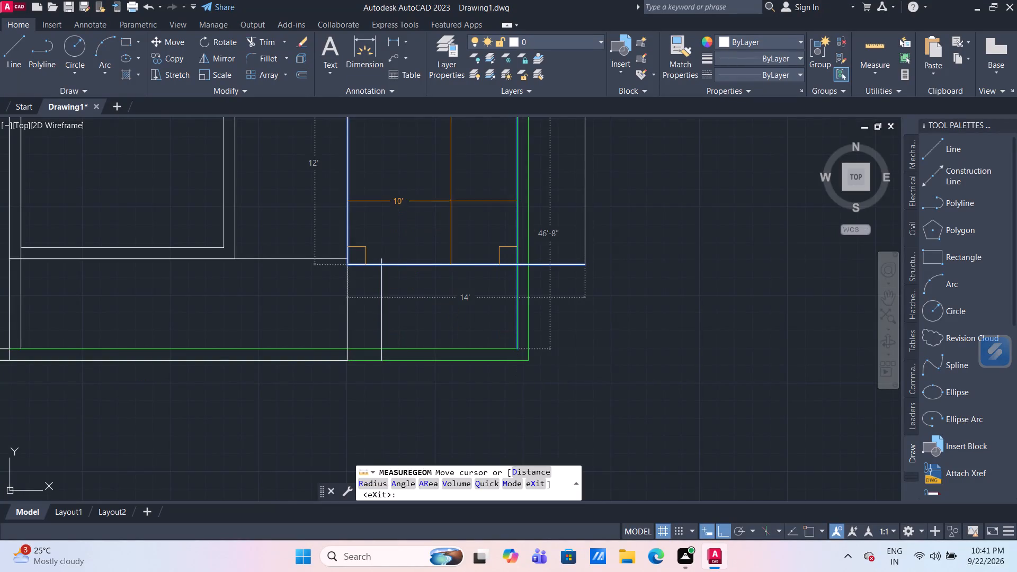
pyautogui.moveTo(449, 196); pyautogui.dragTo(426, 398, button='middle')
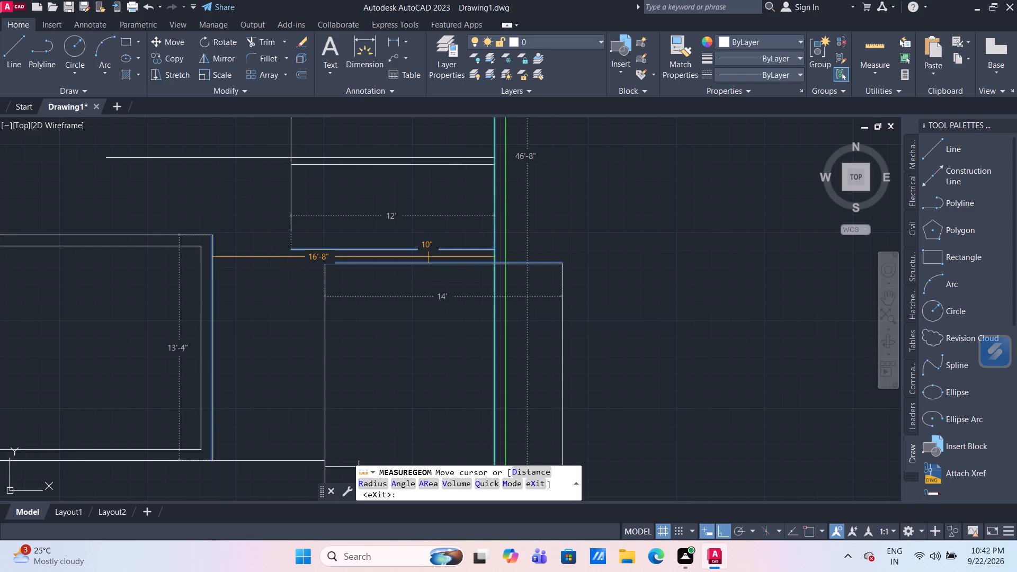
pyautogui.press('Escape')
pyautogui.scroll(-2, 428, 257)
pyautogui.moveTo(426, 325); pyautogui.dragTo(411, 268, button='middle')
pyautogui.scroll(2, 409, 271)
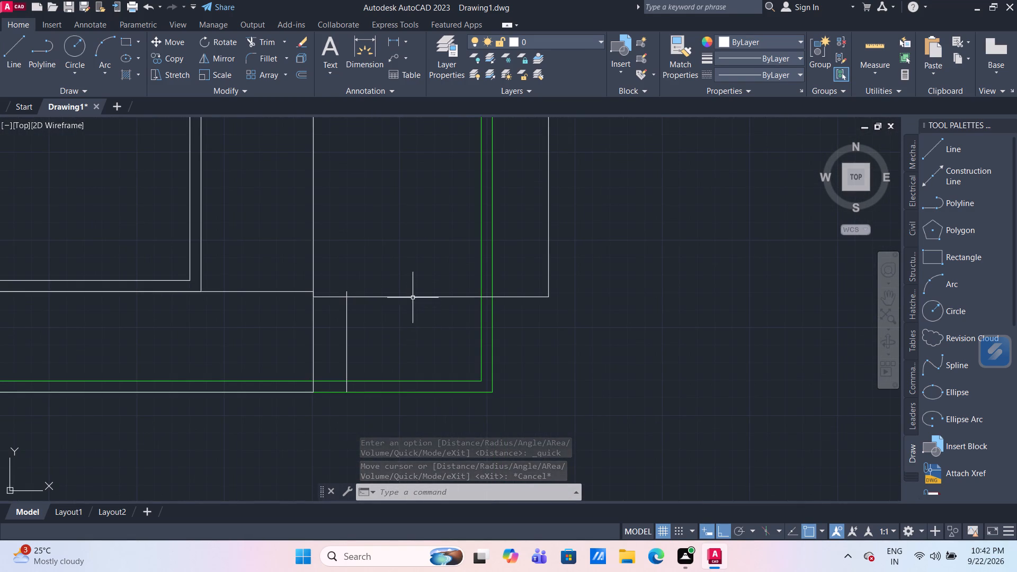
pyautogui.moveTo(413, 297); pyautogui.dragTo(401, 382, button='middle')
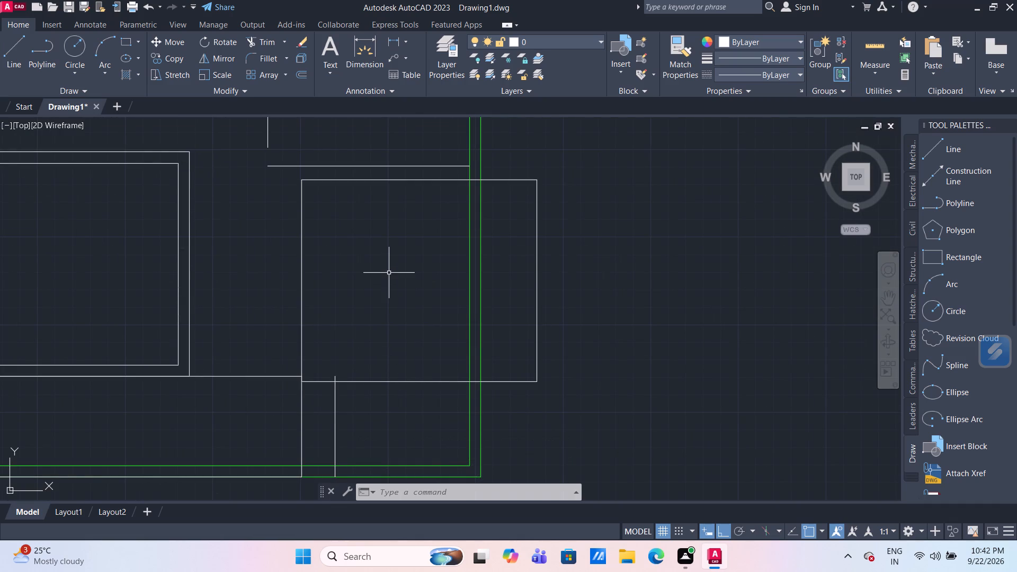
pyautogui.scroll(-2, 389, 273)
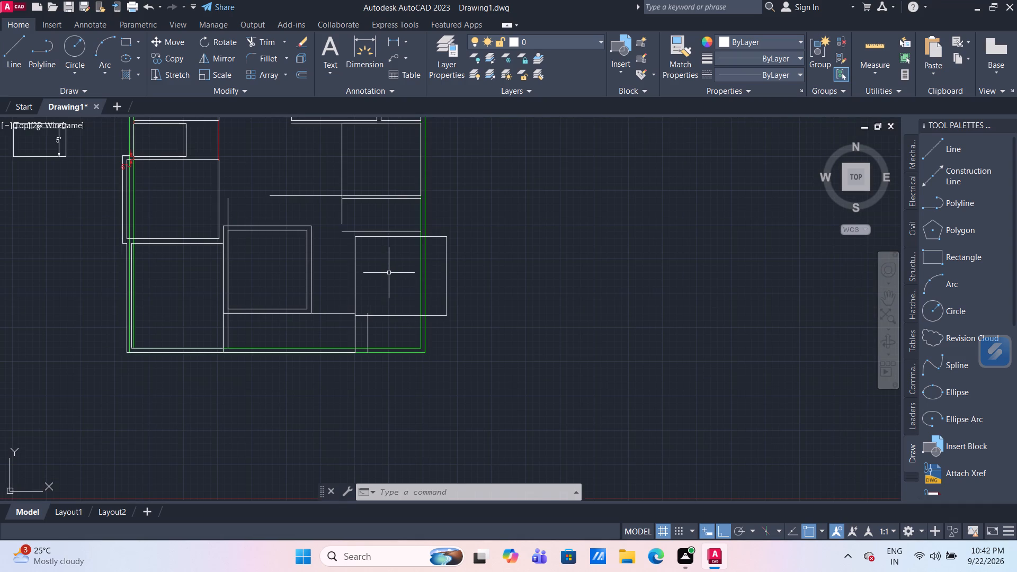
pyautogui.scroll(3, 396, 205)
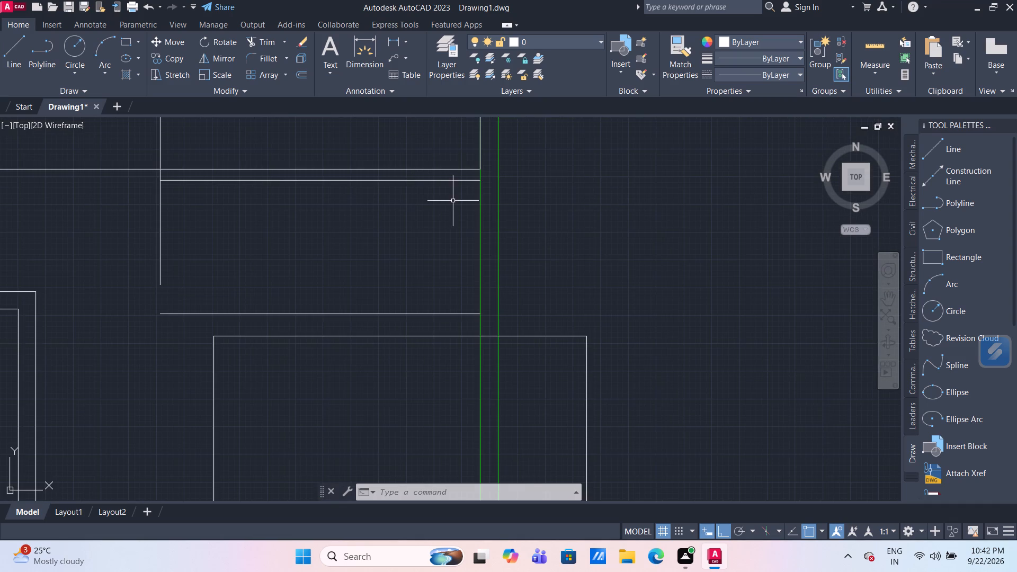
# Move the southeast rectangle 5" north along the inner green line, toward the horizontal line above it.
pyautogui.scroll(-2, 448, 210)
pyautogui.scroll(1, 438, 291)
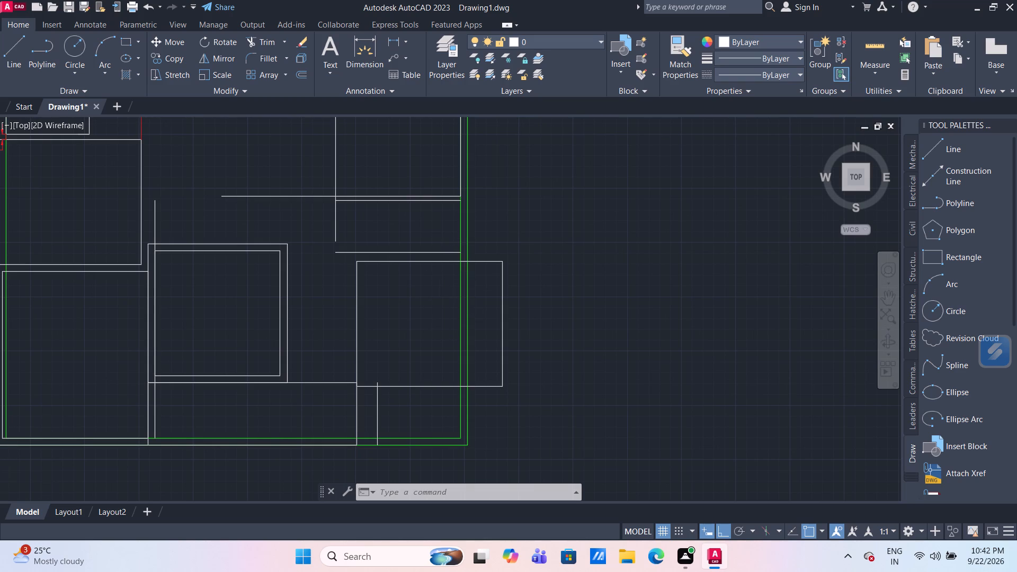
pyautogui.moveTo(426, 271); pyautogui.dragTo(411, 259, button='middle')
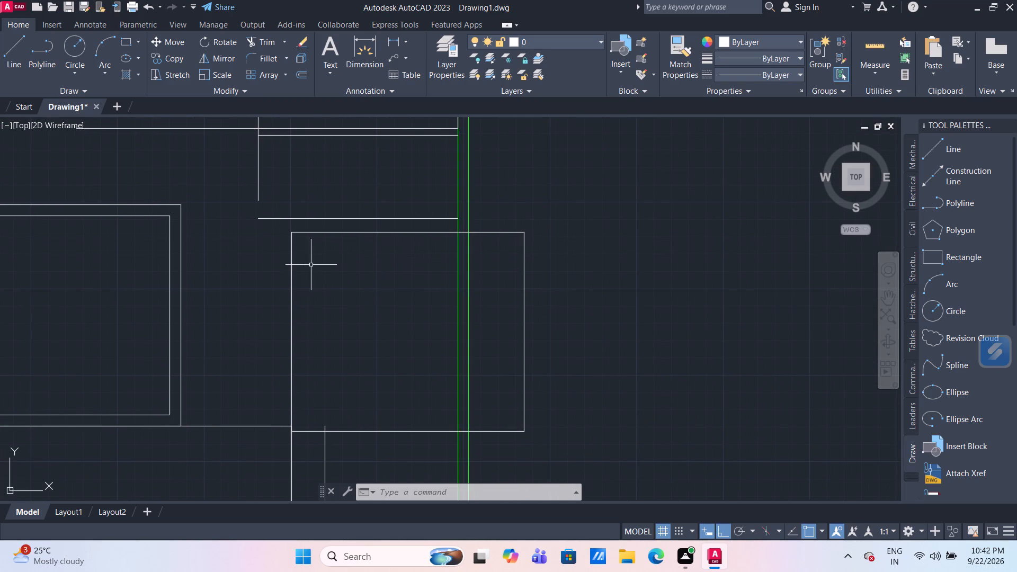
pyautogui.moveTo(318, 260); pyautogui.dragTo(315, 255)
pyautogui.click(275, 229)
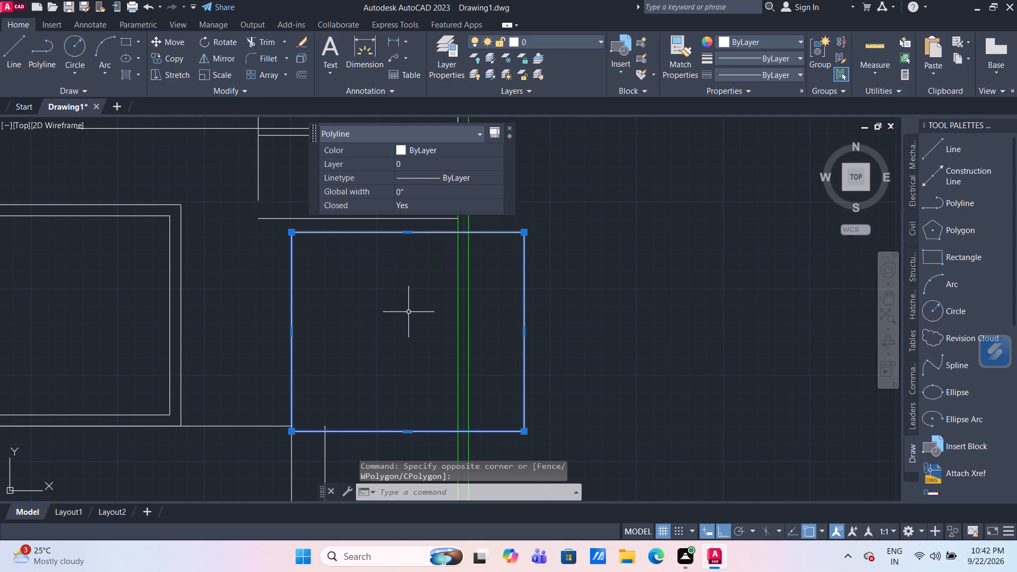
pyautogui.press('m')
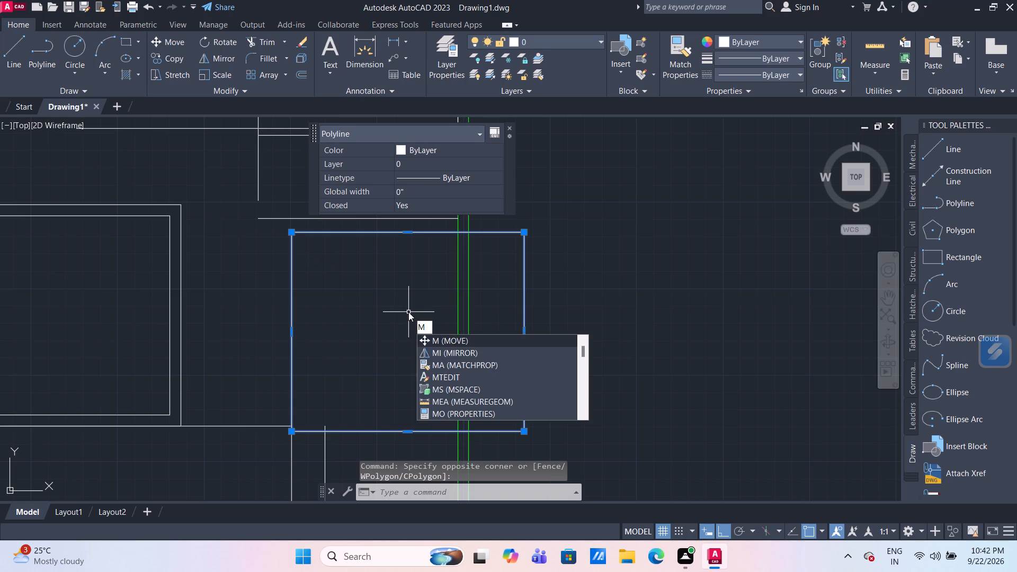
pyautogui.press('Return')
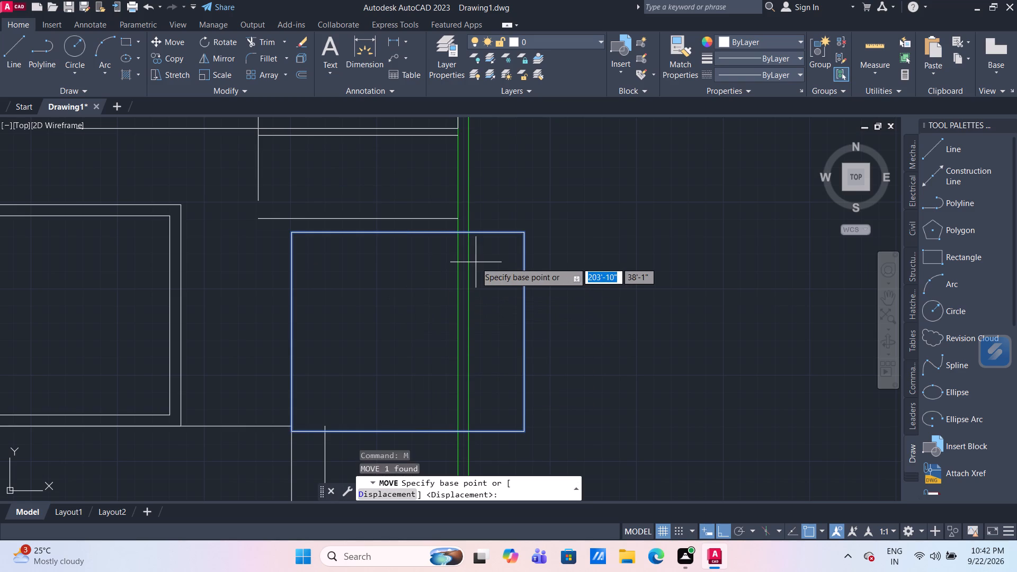
pyautogui.scroll(3, 462, 229)
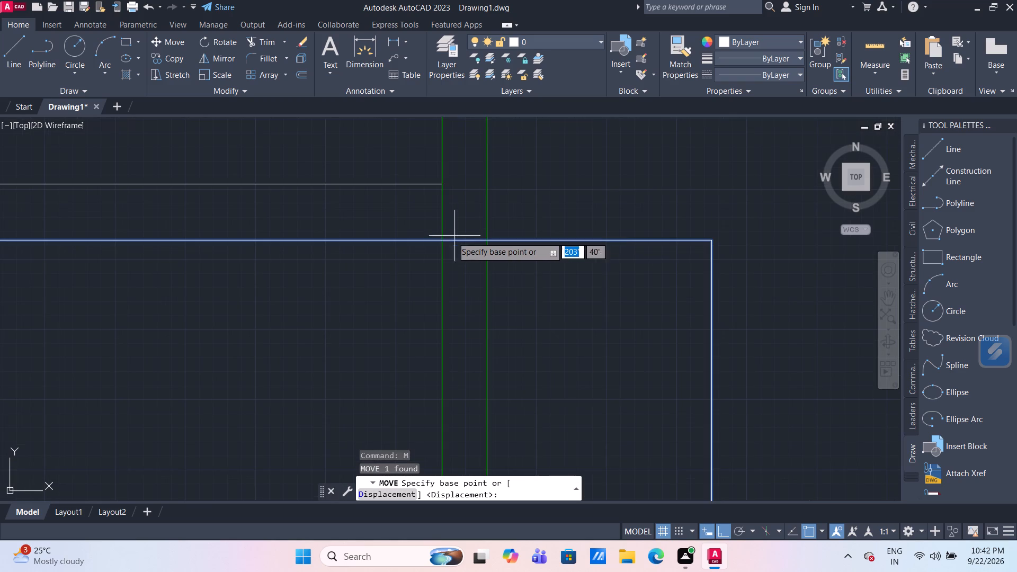
pyautogui.click(442, 240)
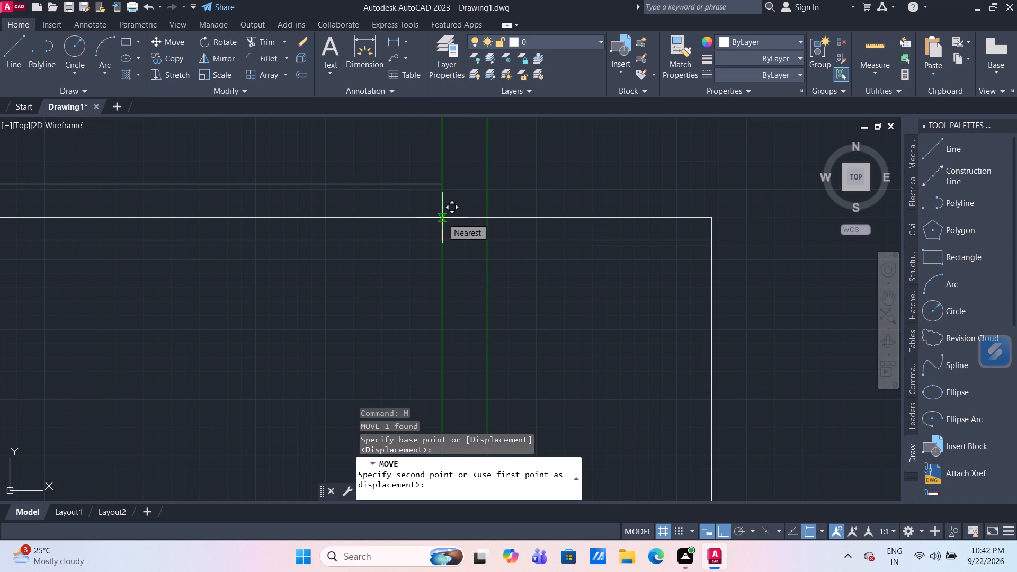
pyautogui.write('5"')
pyautogui.press('Return')
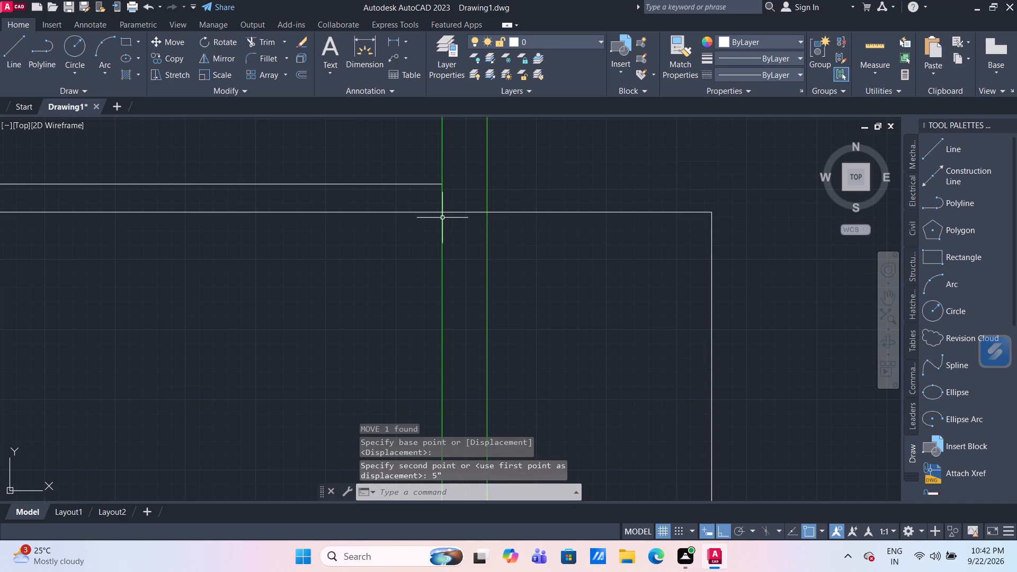
# Explode the southeast closed polyline rectangle into separate lines.
pyautogui.scroll(-3, 442, 218)
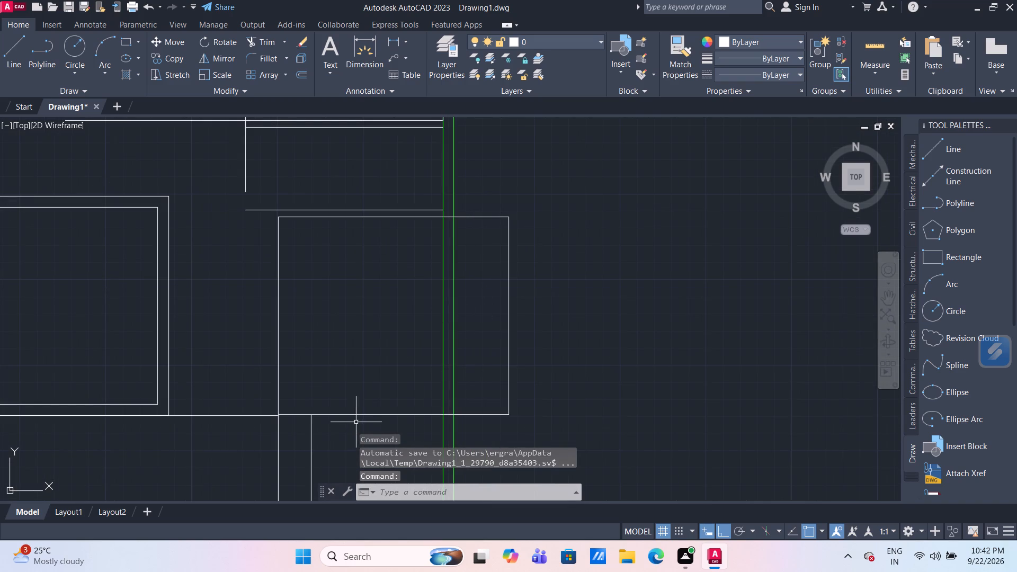
pyautogui.moveTo(359, 412); pyautogui.dragTo(330, 293, button='middle')
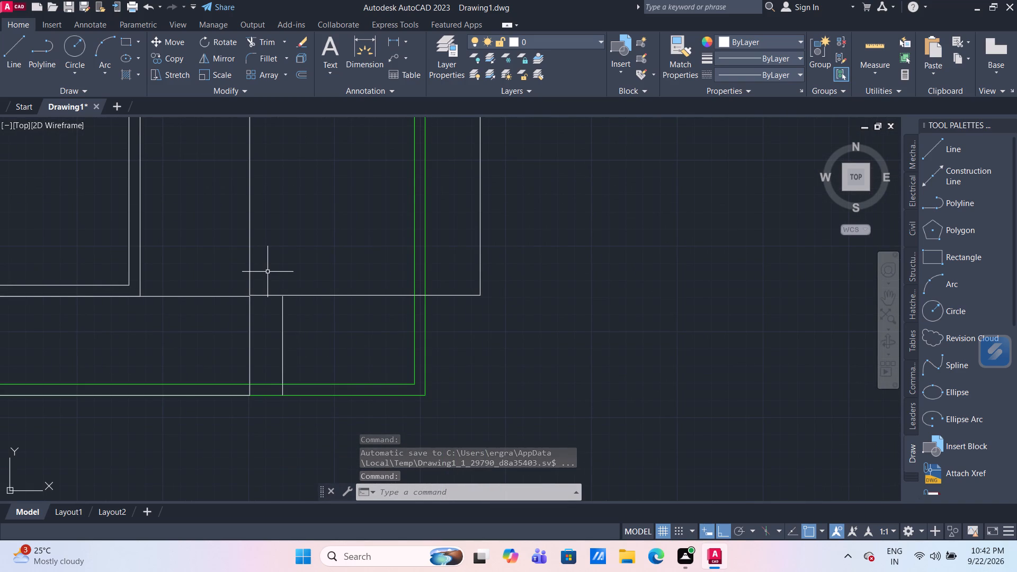
pyautogui.click(330, 295)
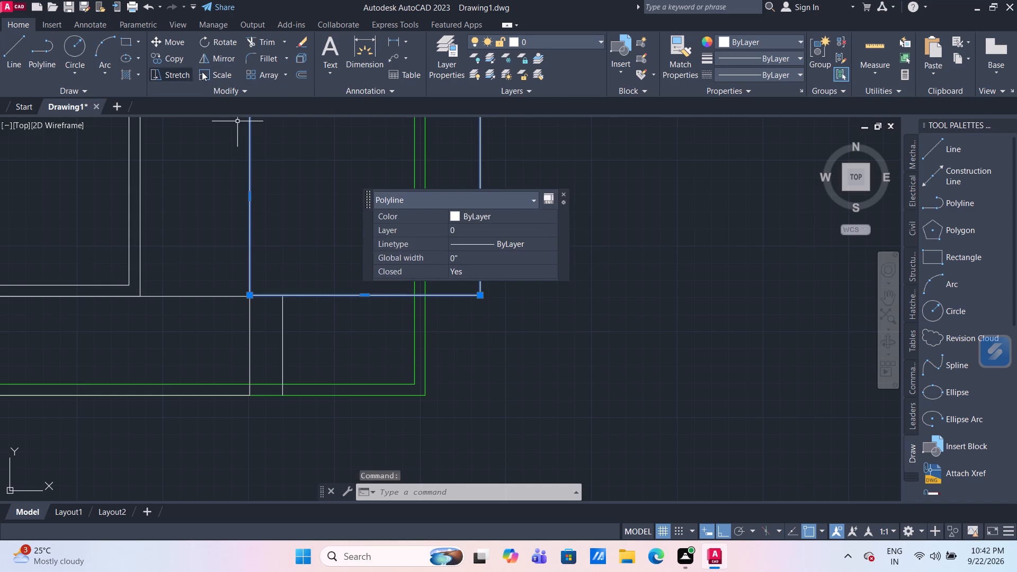
pyautogui.click(306, 55)
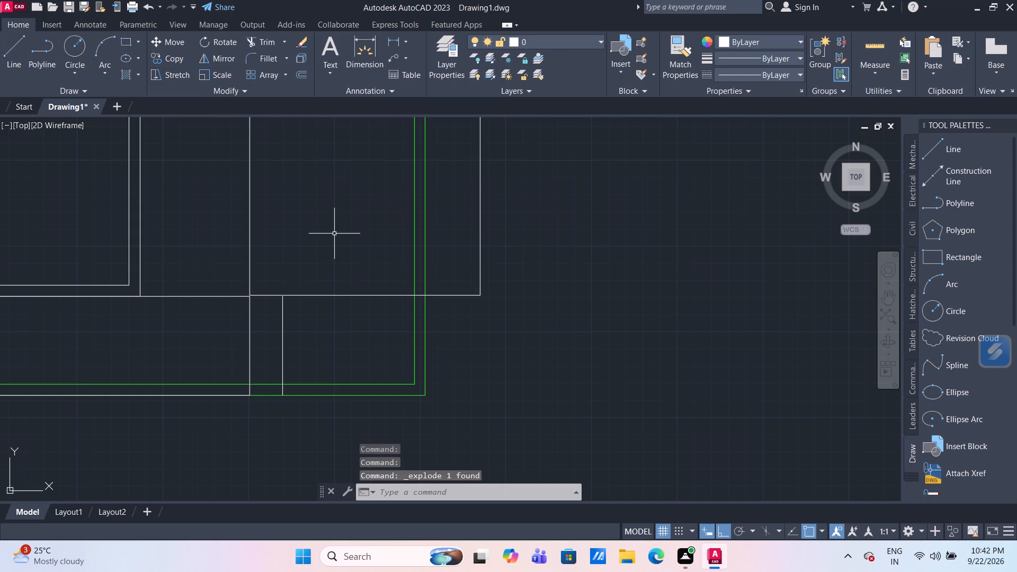
# Offset the exploded southeast rectangle's south edge 5" to the south.
pyautogui.press('o')
pyautogui.press('Return')
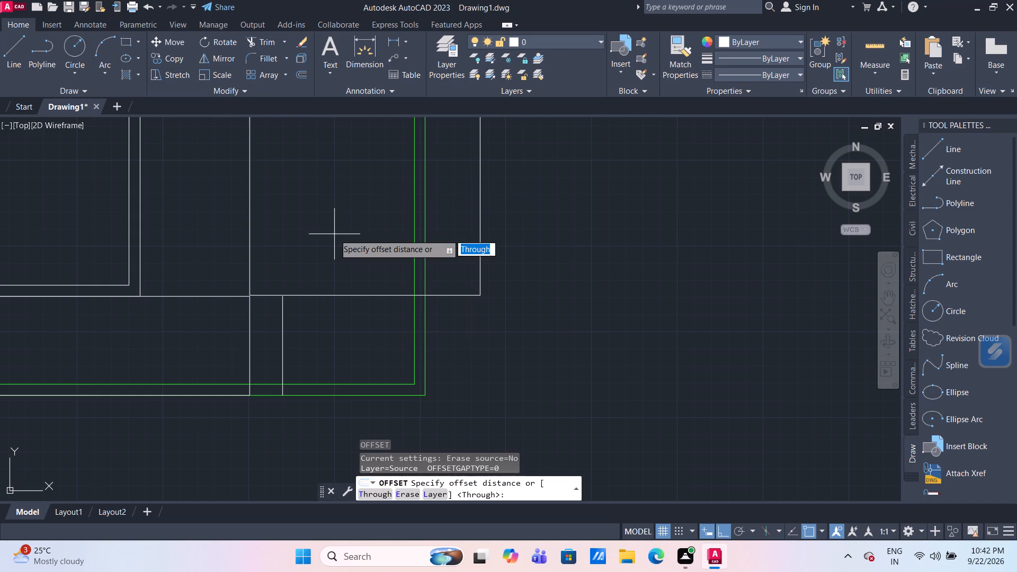
pyautogui.press('Return')
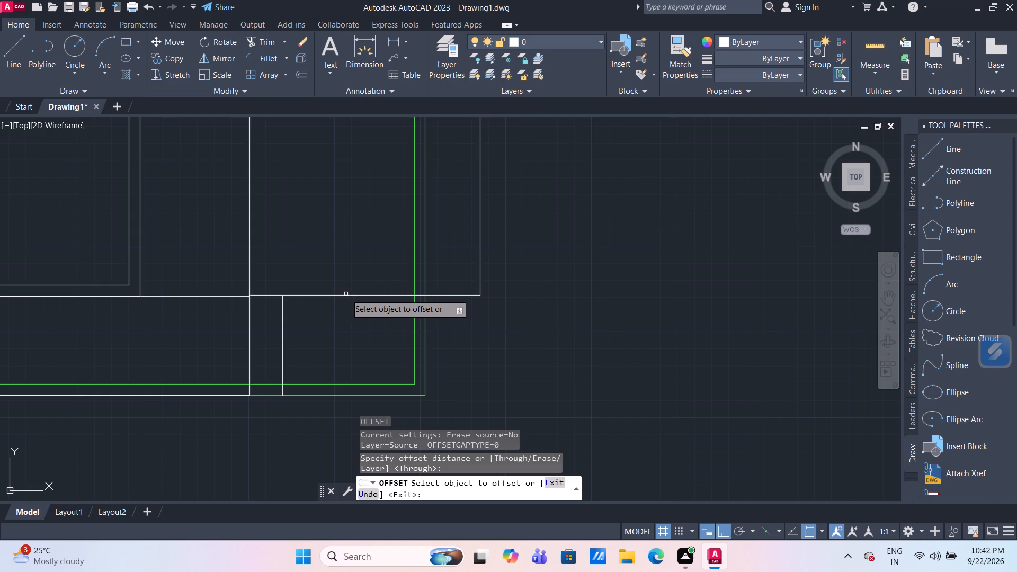
pyautogui.click(347, 296)
pyautogui.press('5')
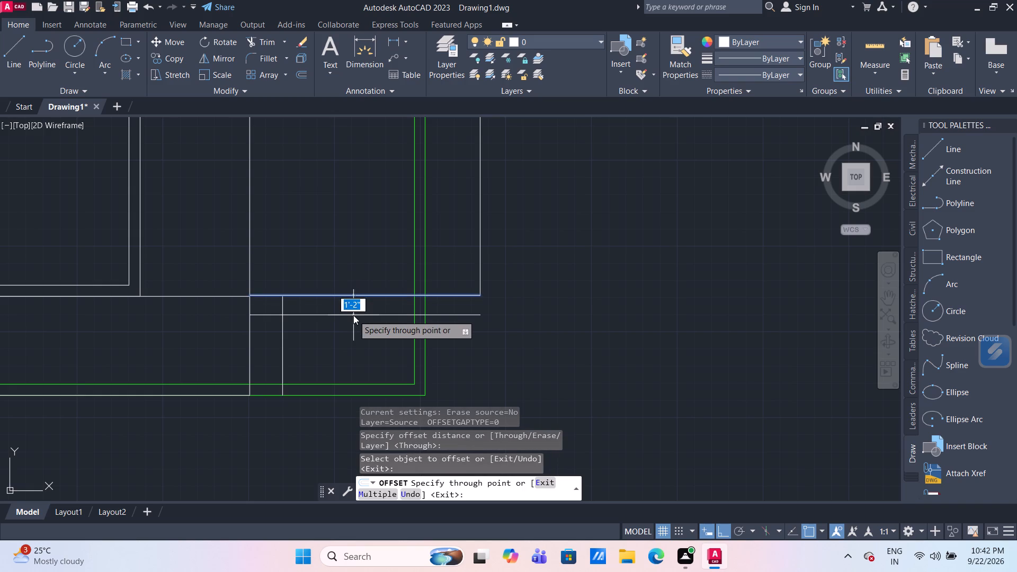
pyautogui.hotkey('shift', '"')
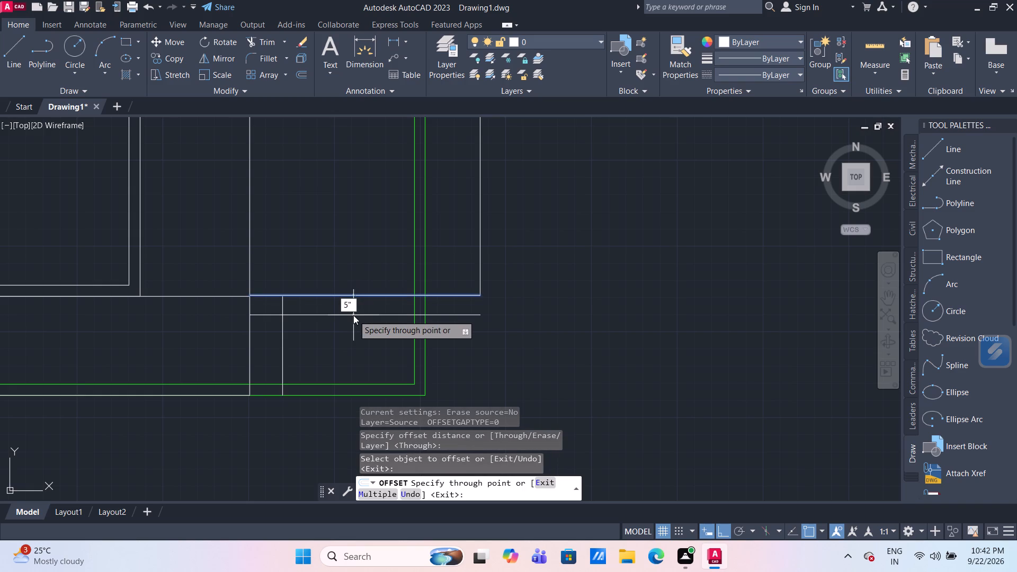
pyautogui.press('Return')
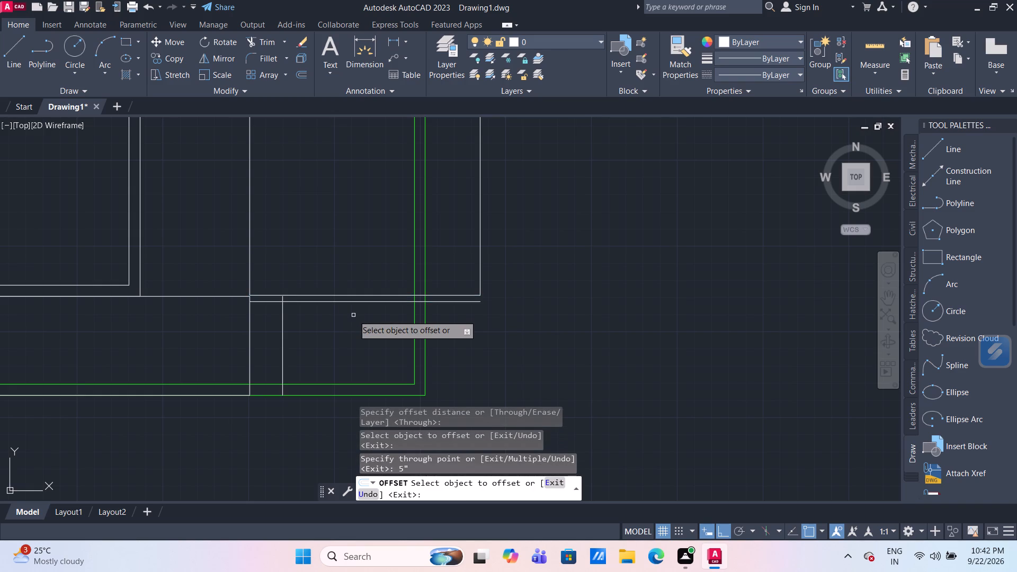
pyautogui.press('Escape')
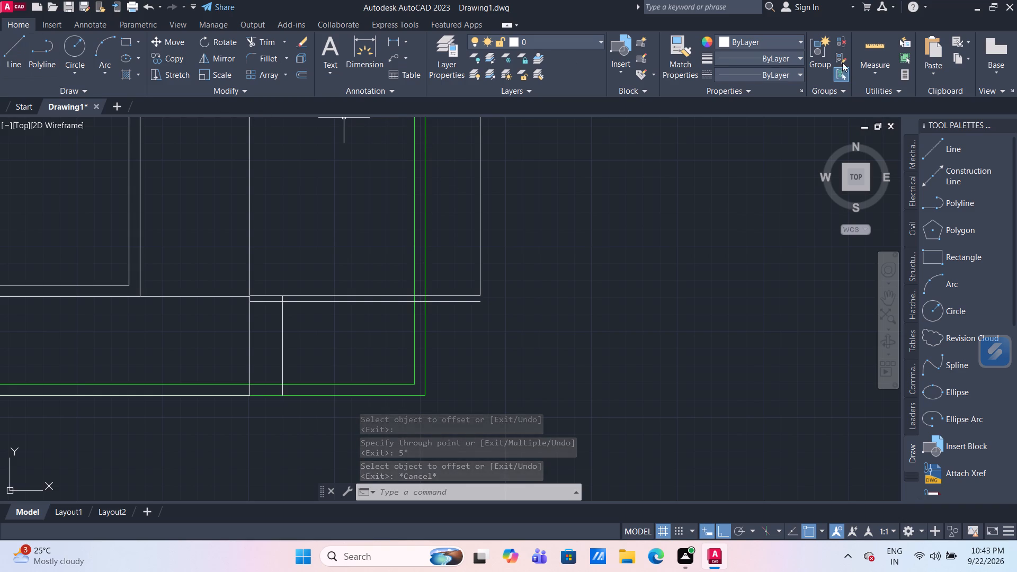
# Measure the small space between the new offset line and the inner green lines at the southeast corner.
pyautogui.click(869, 42)
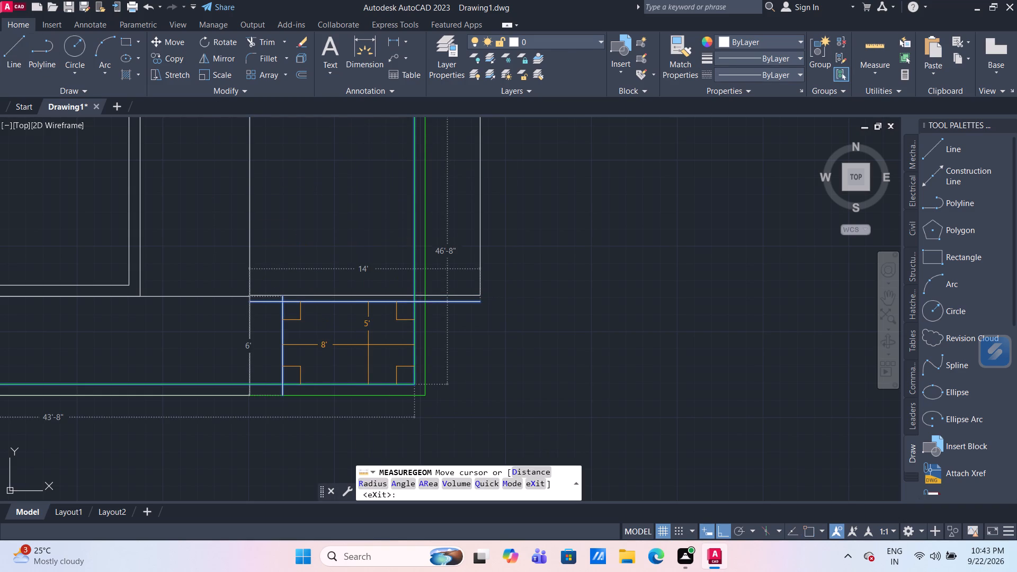
pyautogui.press('Escape')
# Trim the part of the new offset line that extends east beyond the outer green line.
pyautogui.scroll(1, 454, 332)
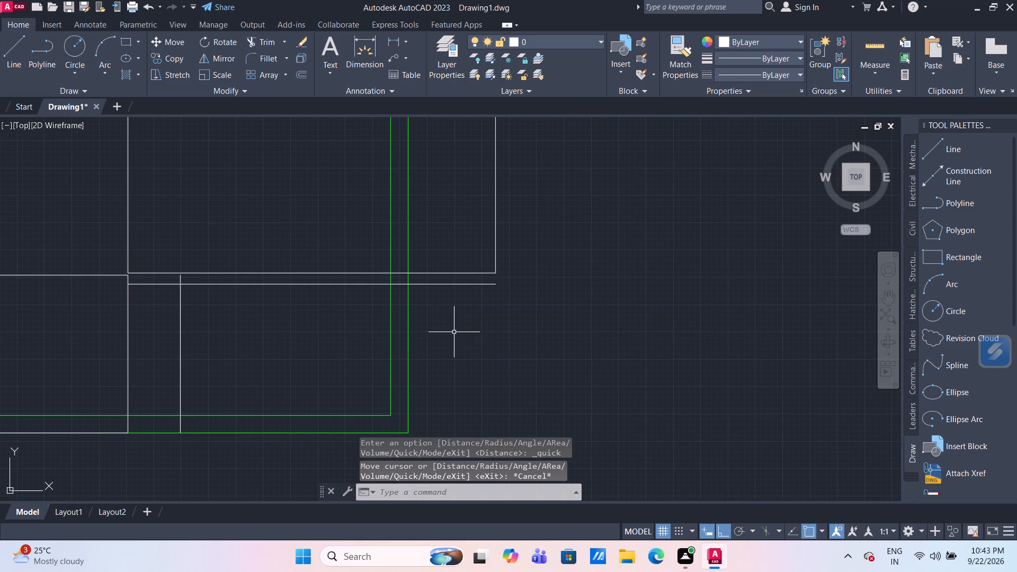
pyautogui.write('tr')
pyautogui.press('Return')
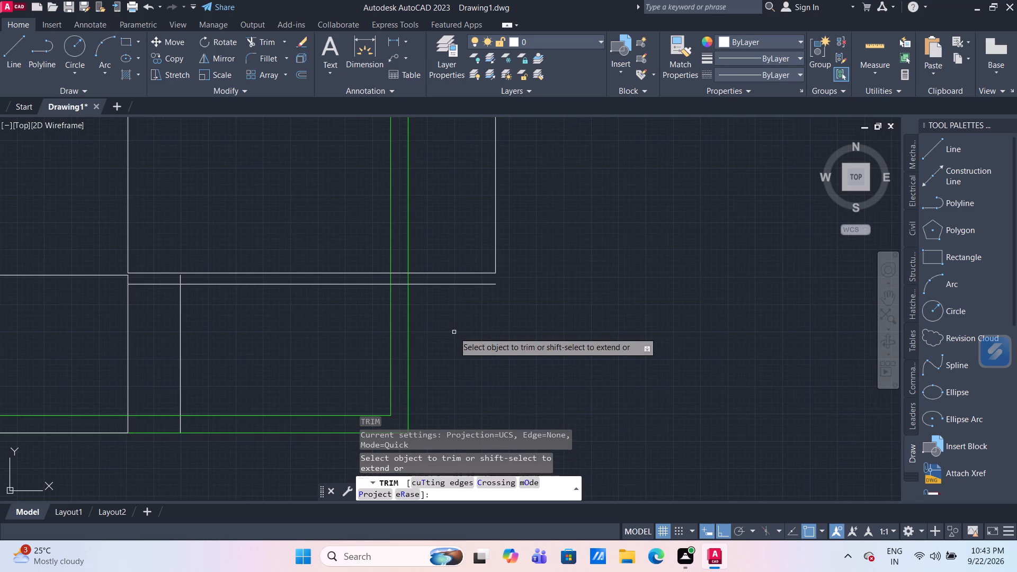
pyautogui.click(444, 286)
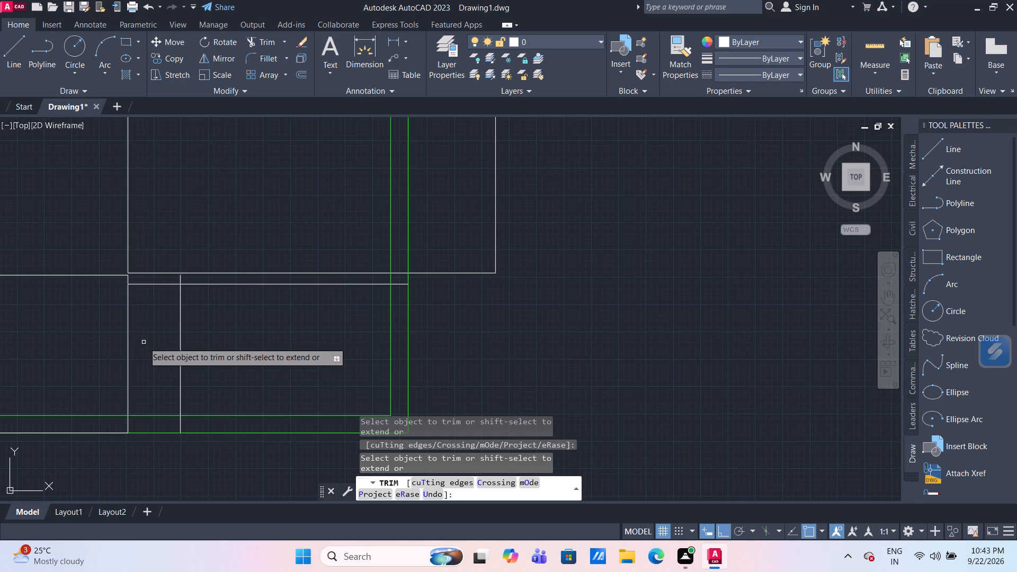
pyautogui.moveTo(158, 320); pyautogui.dragTo(257, 335, button='middle')
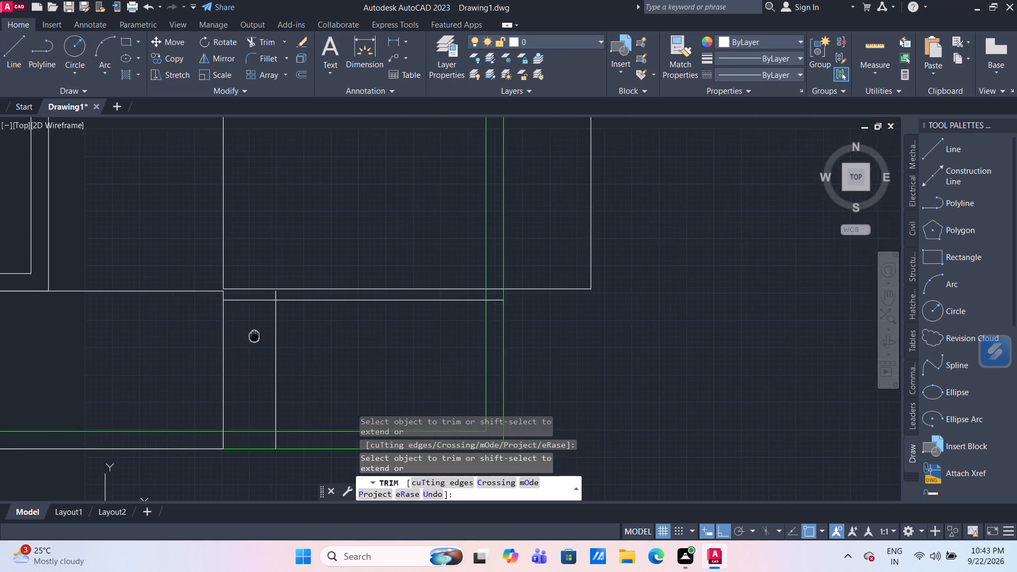
pyautogui.moveTo(257, 335); pyautogui.dragTo(329, 304, button='middle')
pyautogui.scroll(-2, 329, 304)
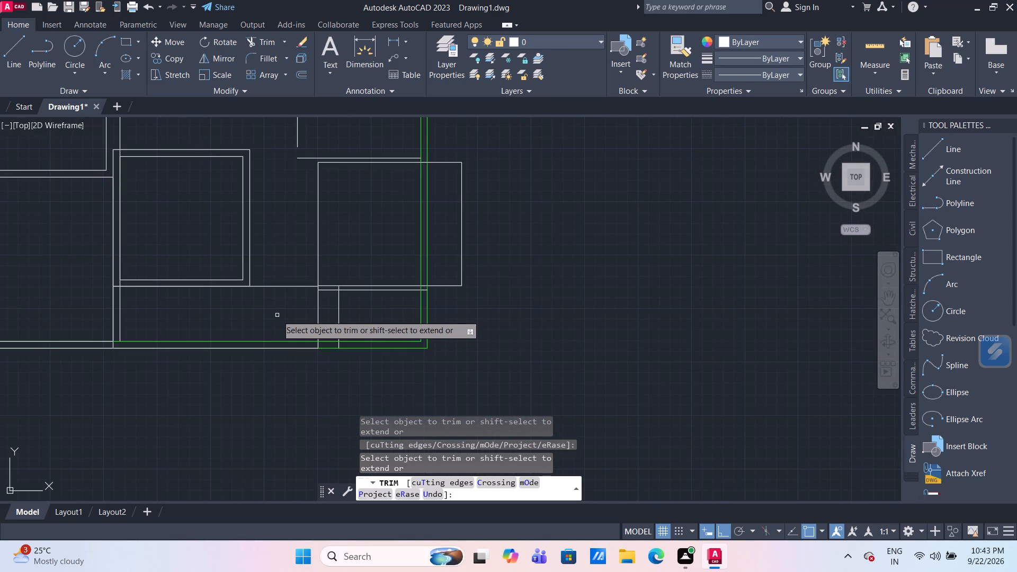
pyautogui.press('Escape')
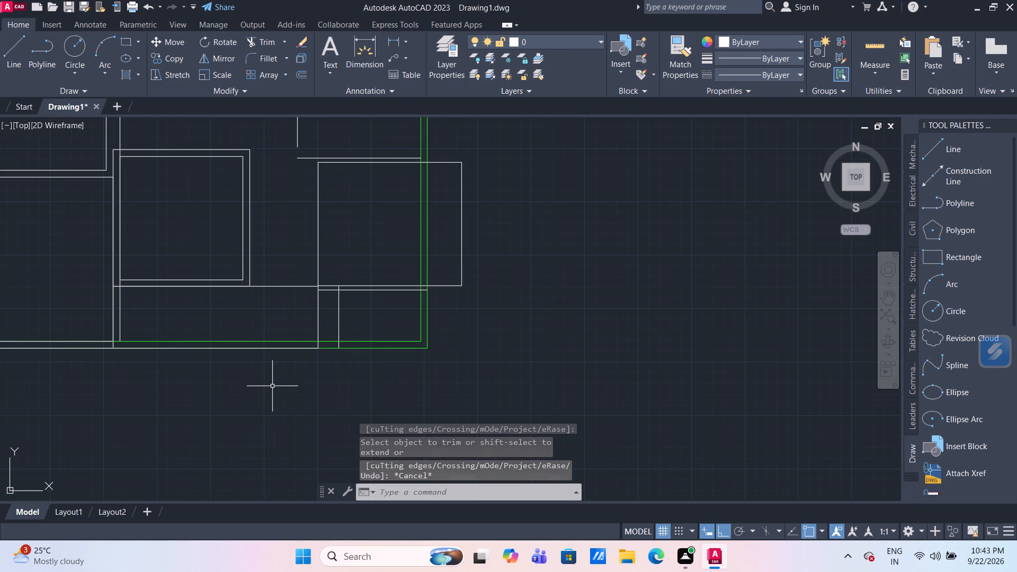
# Examine the room layout around the central open space, the eastern rooms and the southern rooms.
pyautogui.scroll(-1, 269, 256)
pyautogui.moveTo(269, 256); pyautogui.dragTo(299, 262, button='middle')
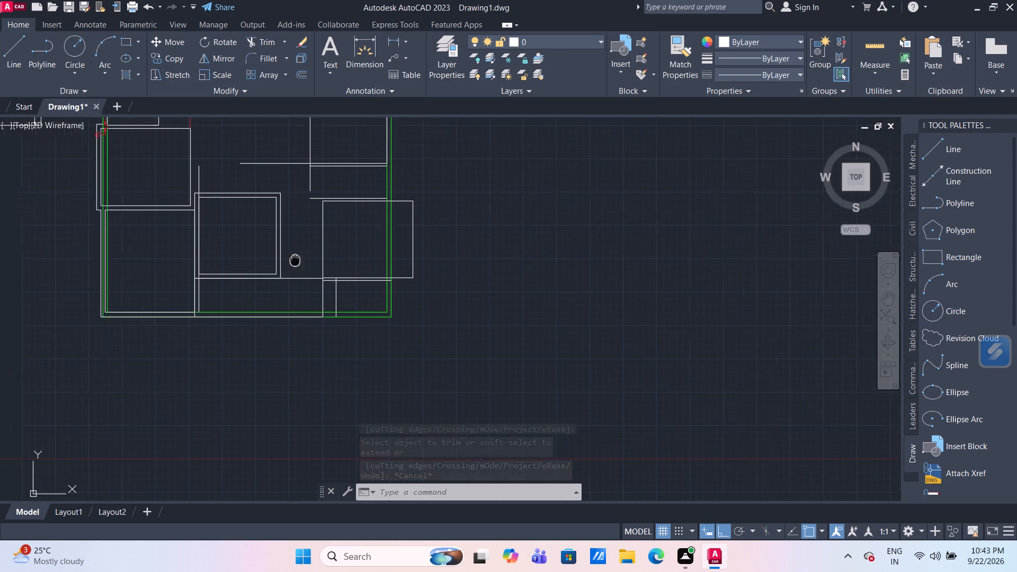
pyautogui.moveTo(299, 262); pyautogui.dragTo(392, 322, button='middle')
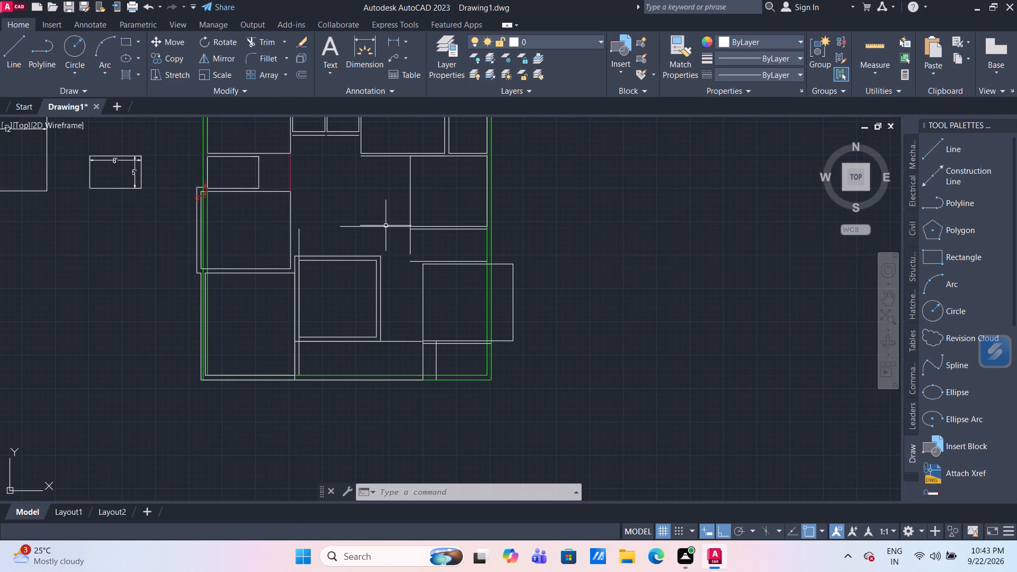
pyautogui.scroll(2, 434, 189)
pyautogui.moveTo(434, 189); pyautogui.dragTo(450, 198, button='middle')
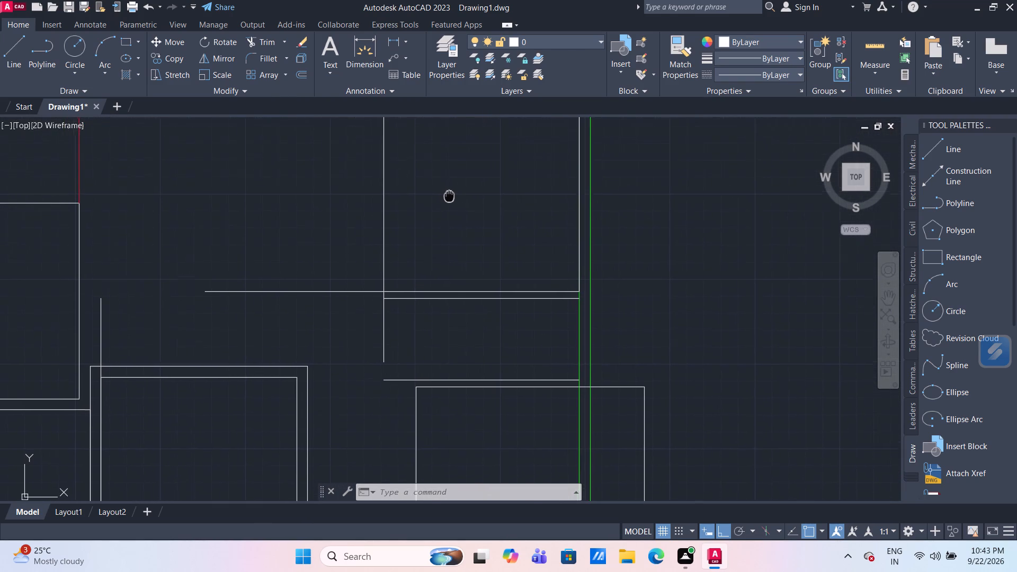
pyautogui.moveTo(450, 198); pyautogui.dragTo(452, 212, button='middle')
pyautogui.scroll(-1, 452, 211)
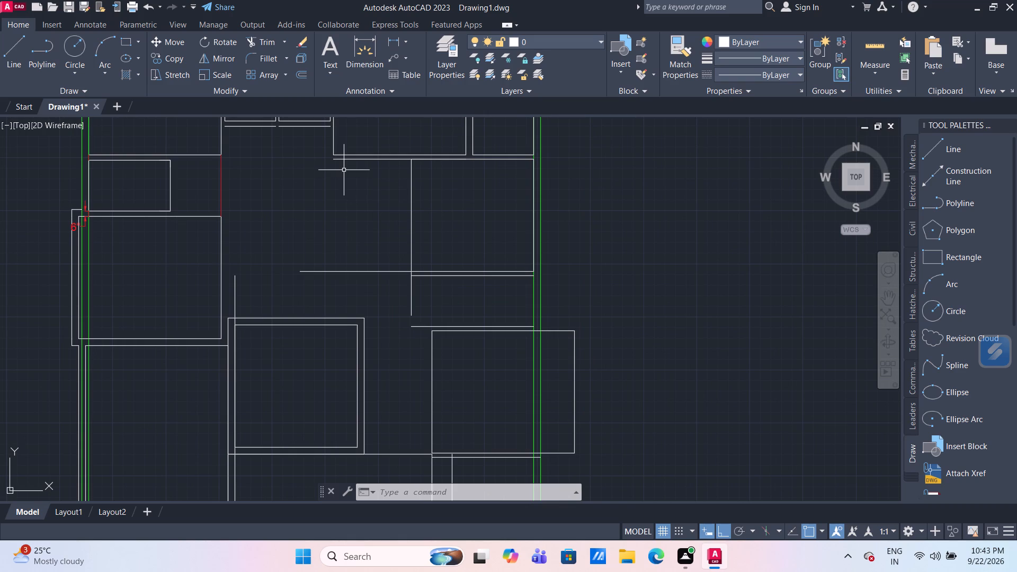
pyautogui.moveTo(335, 190); pyautogui.dragTo(328, 244, button='middle')
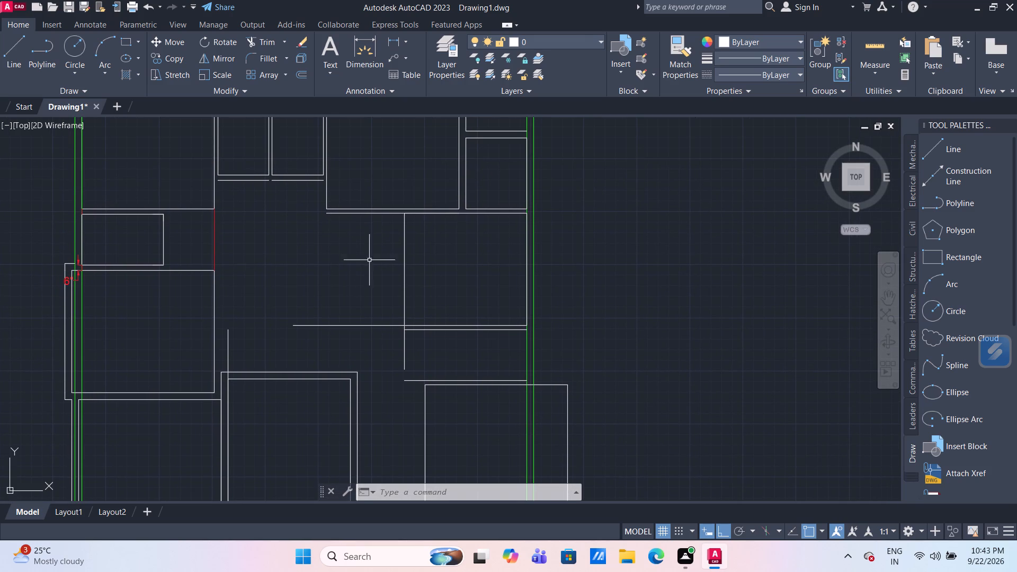
pyautogui.scroll(1, 378, 244)
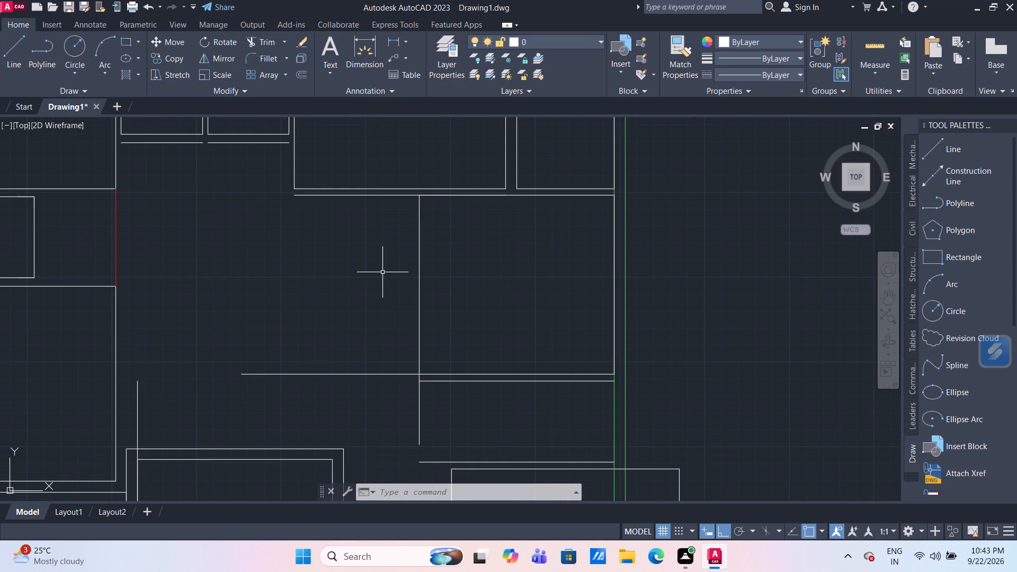
pyautogui.moveTo(384, 285); pyautogui.dragTo(377, 225, button='middle')
pyautogui.moveTo(373, 277); pyautogui.dragTo(367, 227, button='middle')
pyautogui.scroll(-1, 367, 227)
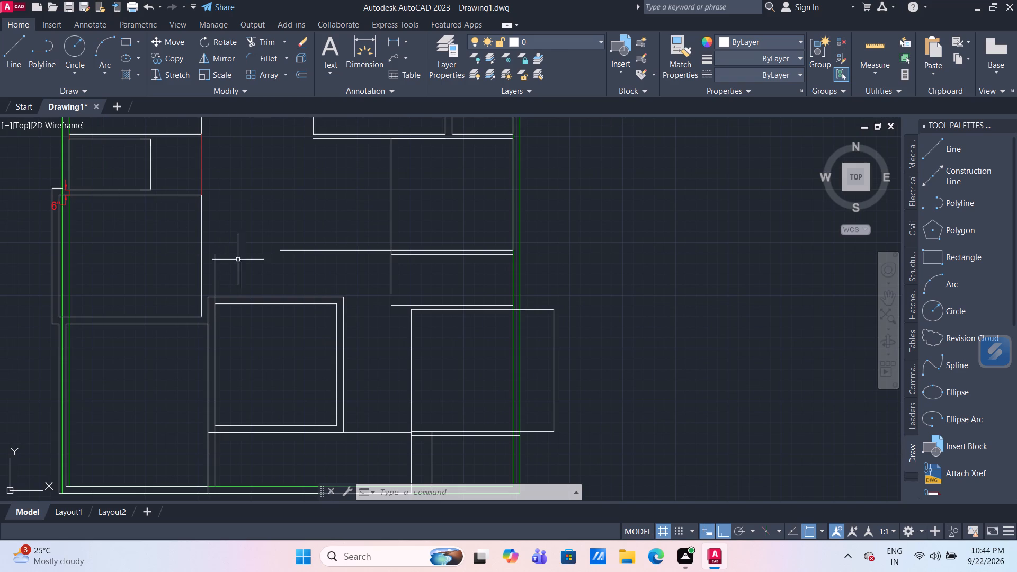
pyautogui.moveTo(340, 207); pyautogui.dragTo(335, 257, button='middle')
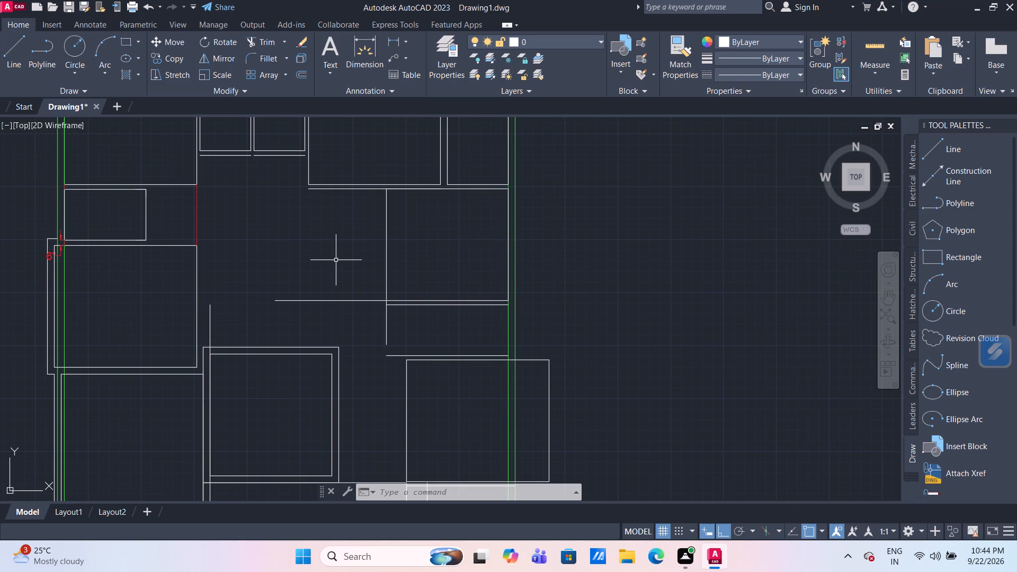
pyautogui.moveTo(247, 417); pyautogui.dragTo(263, 354, button='middle')
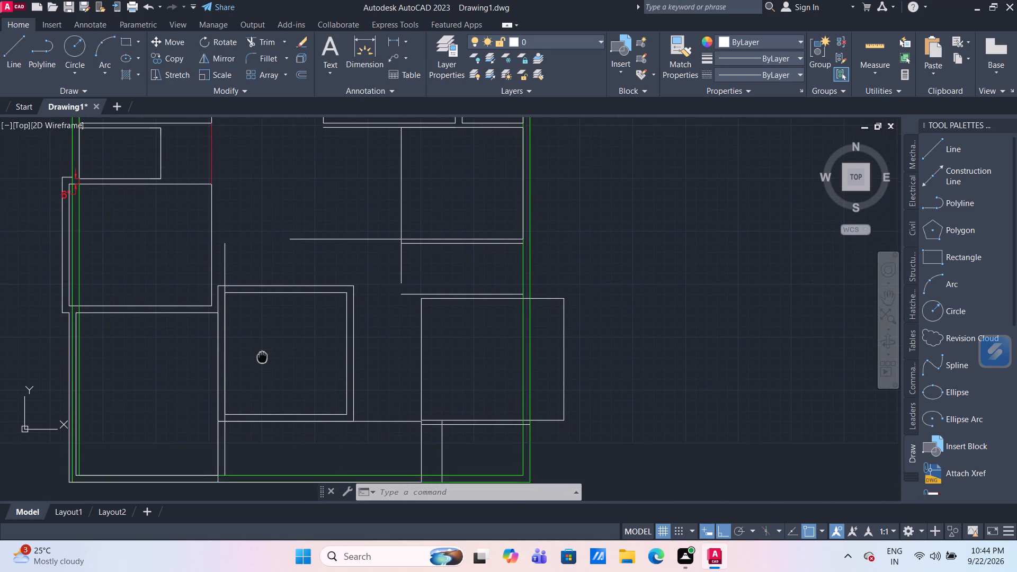
pyautogui.moveTo(263, 354); pyautogui.dragTo(265, 349, button='middle')
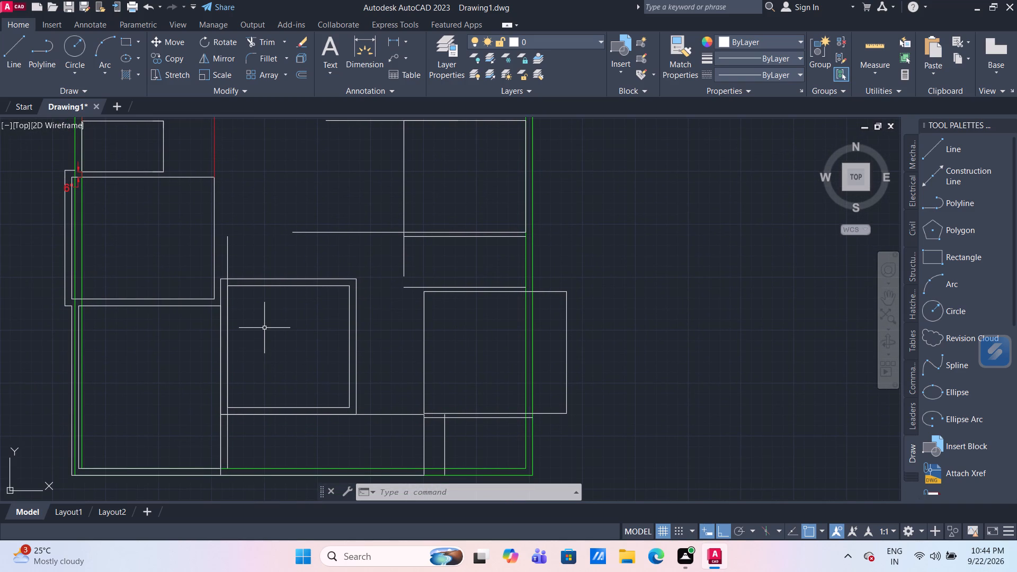
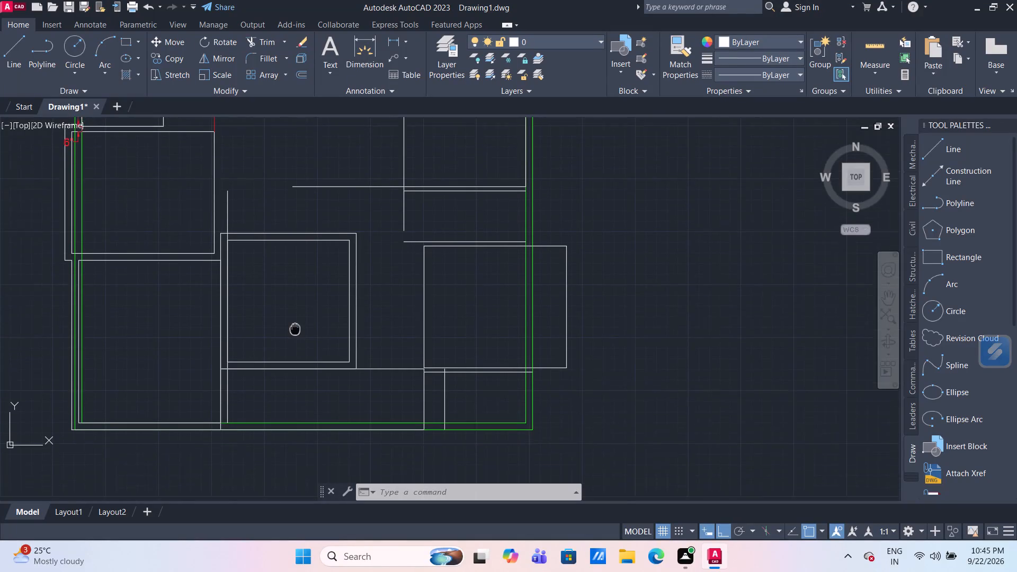
# Measure the distances between the walls around the floor plan's central open space with the quick Measure tool.
pyautogui.scroll(-2, 298, 309)
pyautogui.scroll(2, 312, 289)
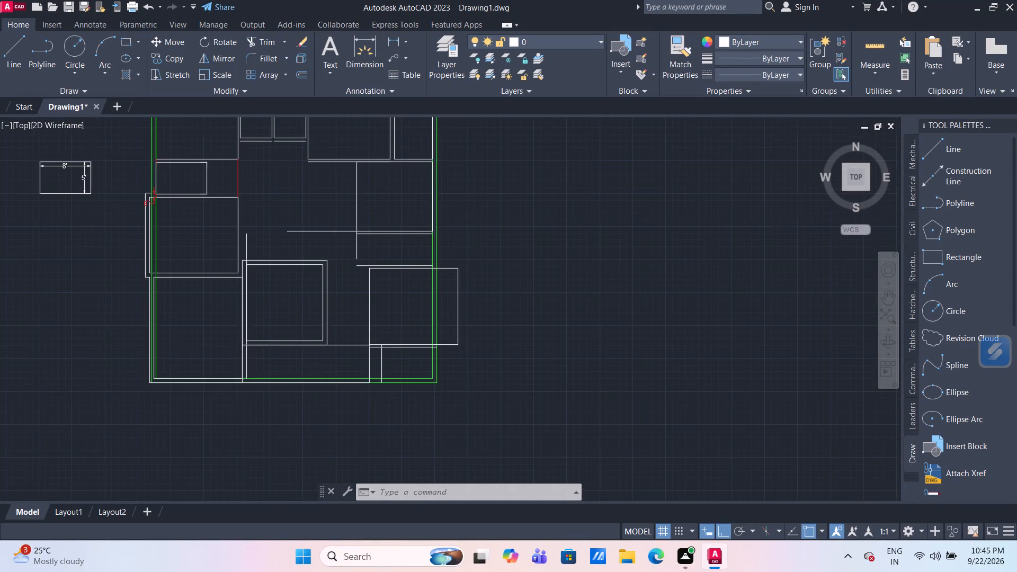
pyautogui.scroll(-1, 312, 289)
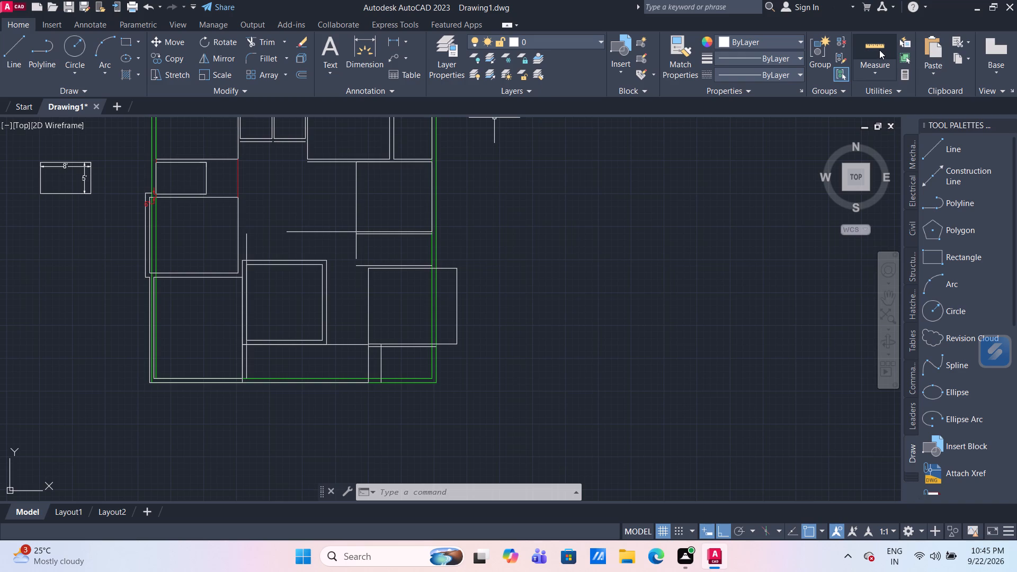
pyautogui.moveTo(873, 50); pyautogui.dragTo(859, 50)
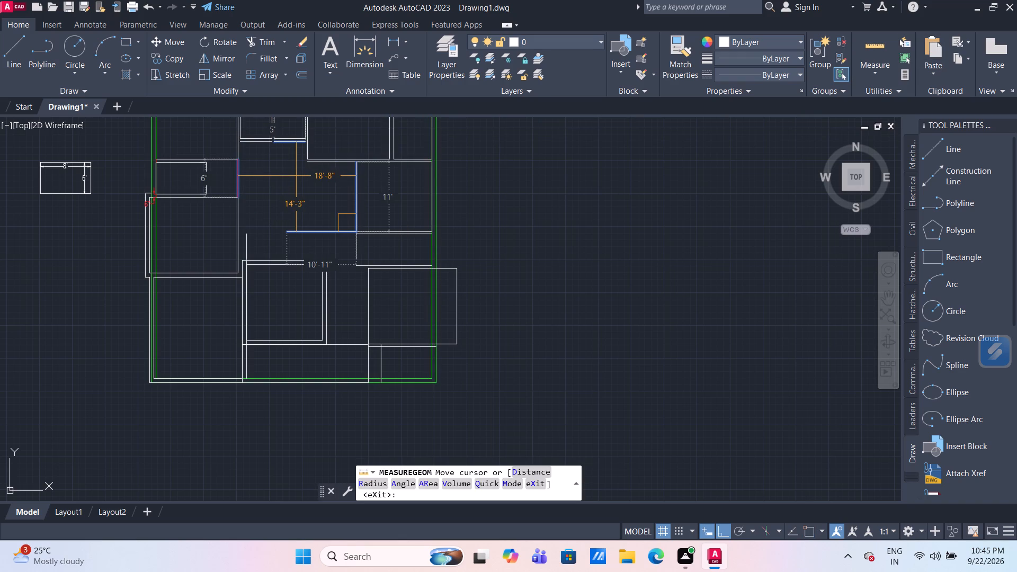
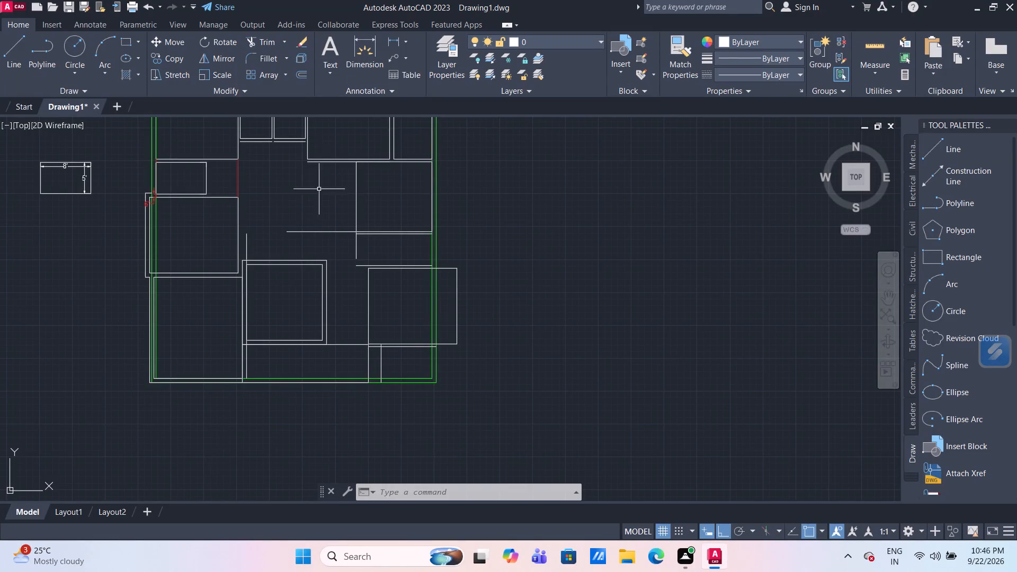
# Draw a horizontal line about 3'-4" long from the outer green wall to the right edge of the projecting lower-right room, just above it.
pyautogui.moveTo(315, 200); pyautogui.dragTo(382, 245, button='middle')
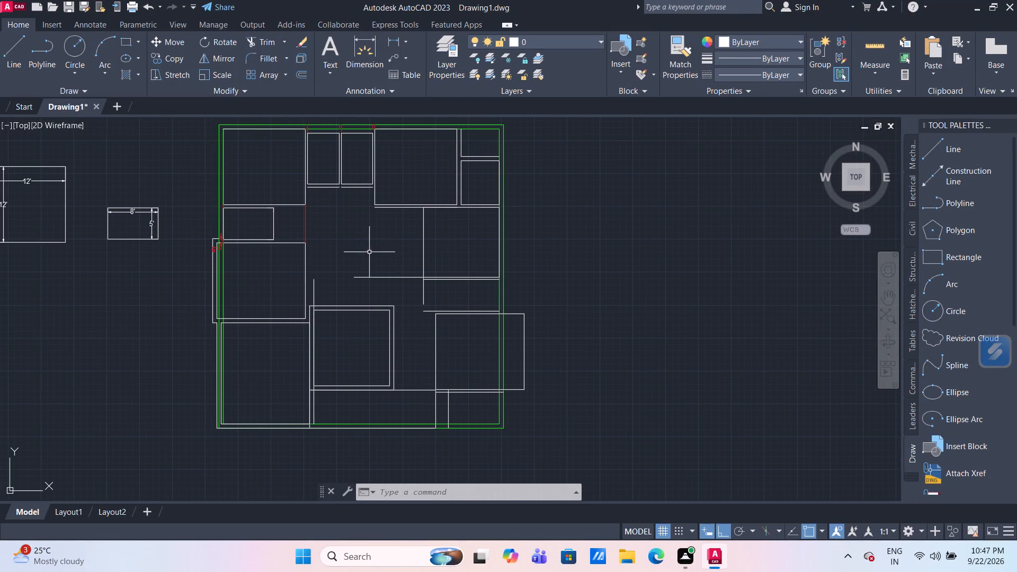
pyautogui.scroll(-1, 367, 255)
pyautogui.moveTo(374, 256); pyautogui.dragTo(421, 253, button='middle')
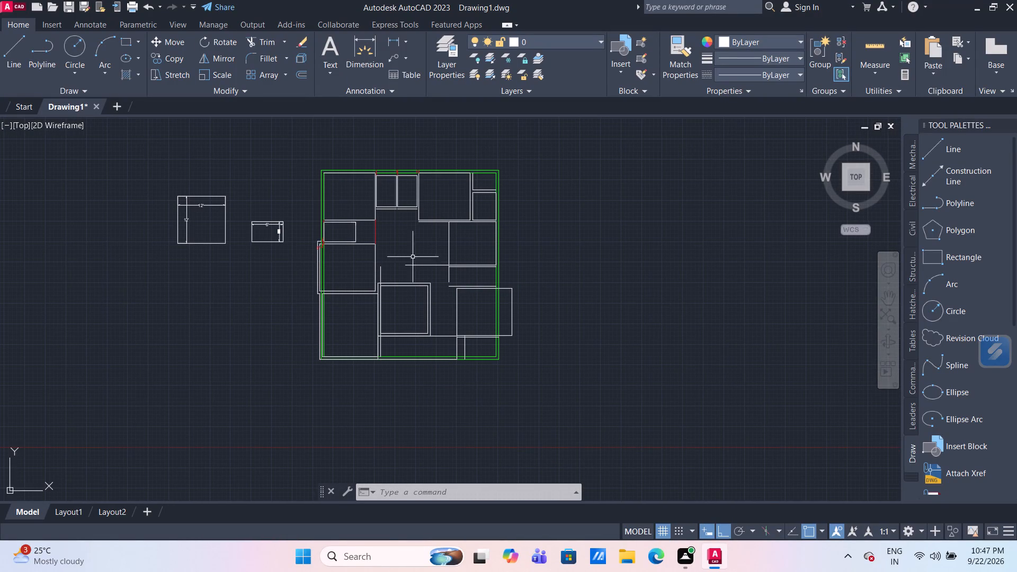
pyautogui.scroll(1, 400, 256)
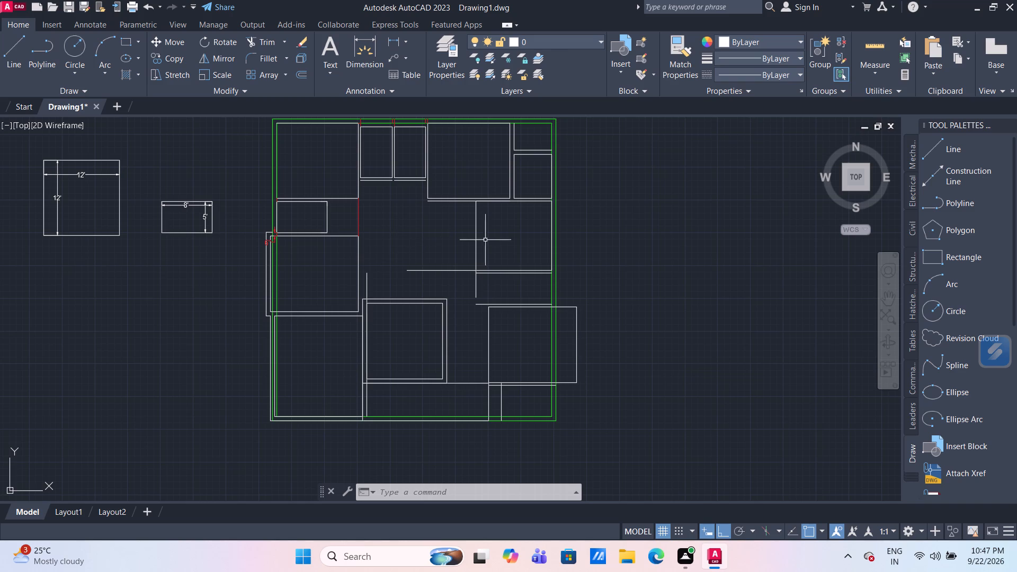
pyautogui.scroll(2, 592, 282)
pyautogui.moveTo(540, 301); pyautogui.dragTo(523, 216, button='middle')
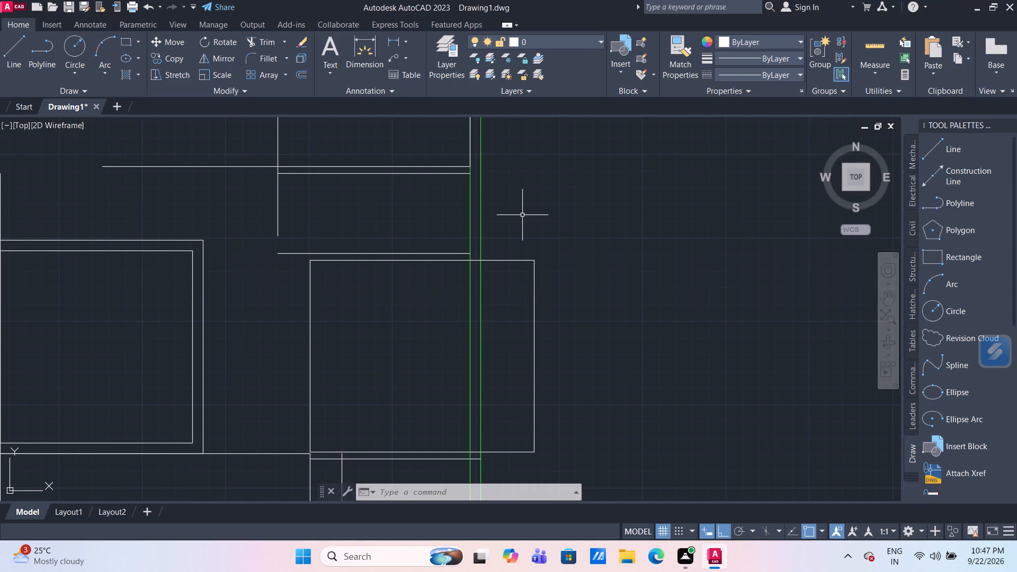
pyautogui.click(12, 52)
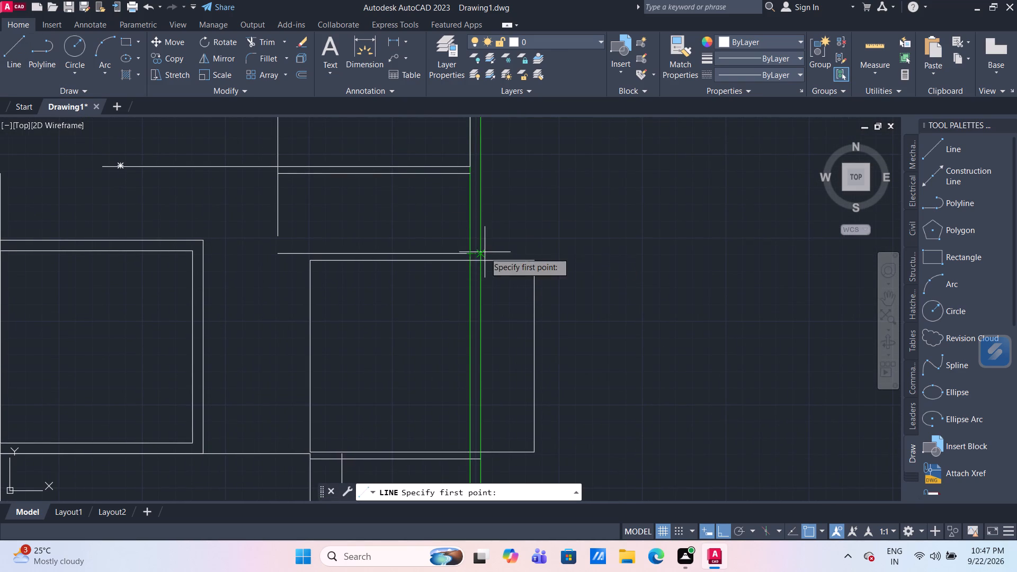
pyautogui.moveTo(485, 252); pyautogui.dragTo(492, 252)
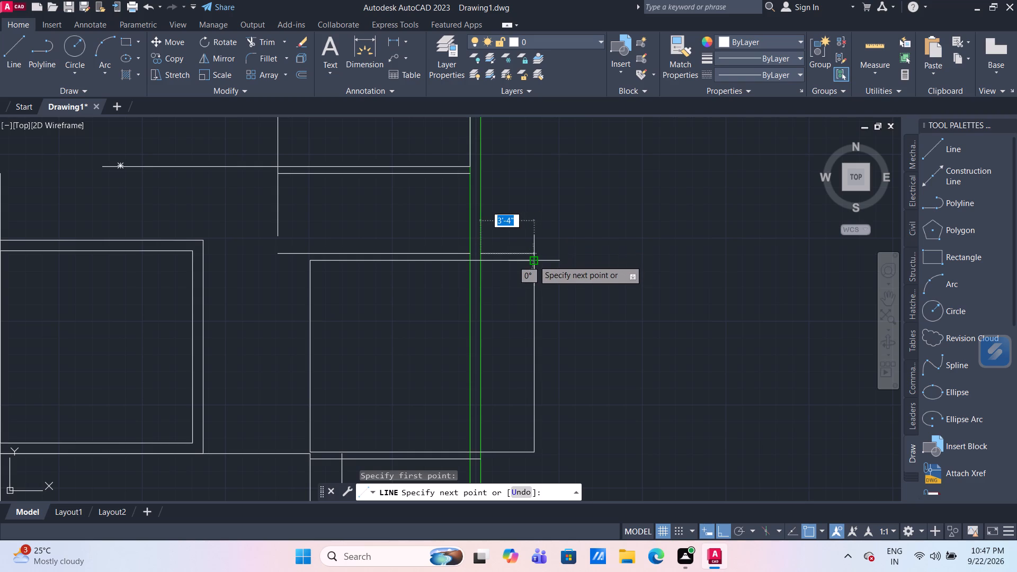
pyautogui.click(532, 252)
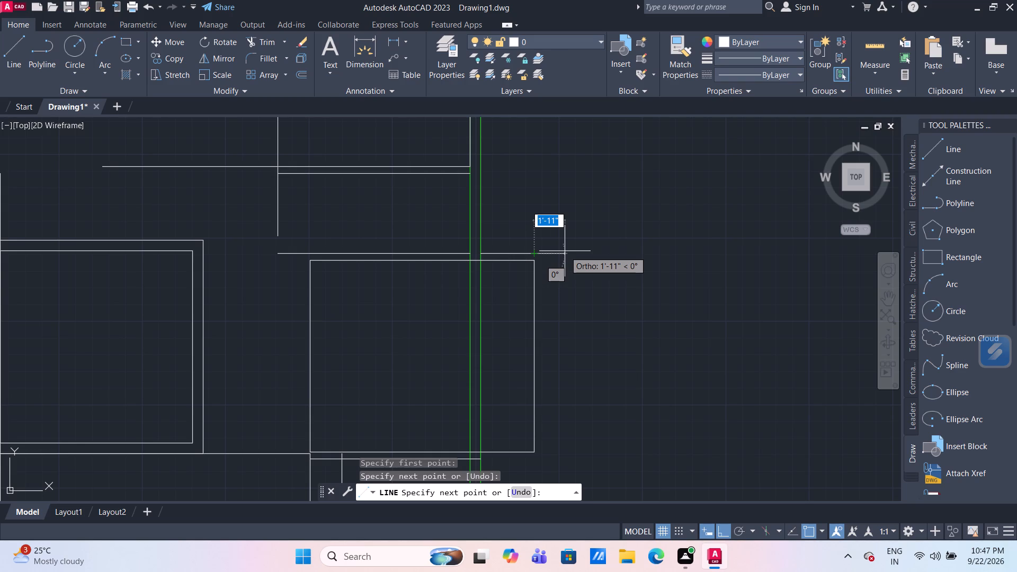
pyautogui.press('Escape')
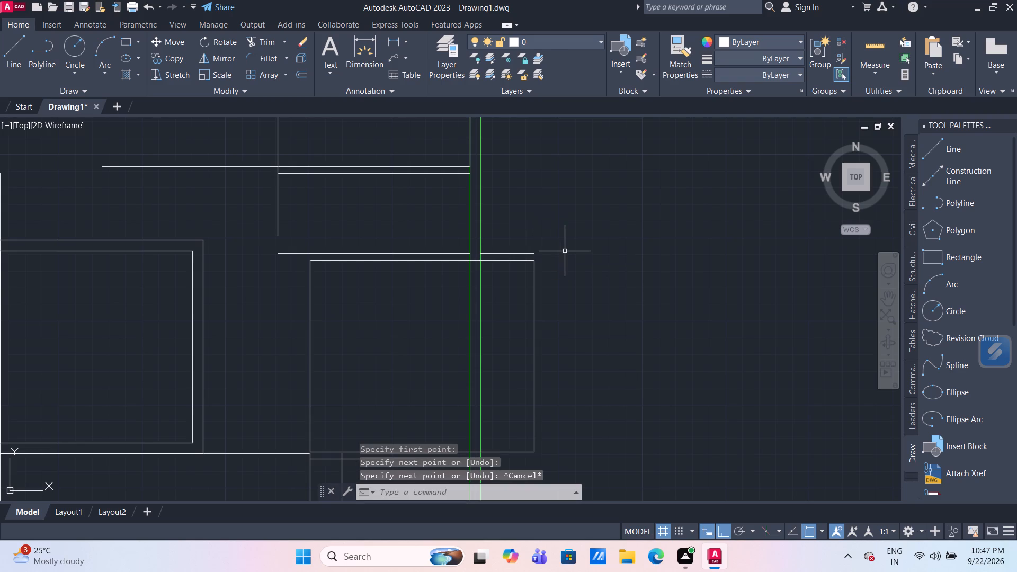
# Draw the projecting room's lower outer wall line: 3" down from the outer green wall, across to the room's right edge, then 8" further right.
pyautogui.moveTo(565, 251); pyautogui.dragTo(562, 194, button='middle')
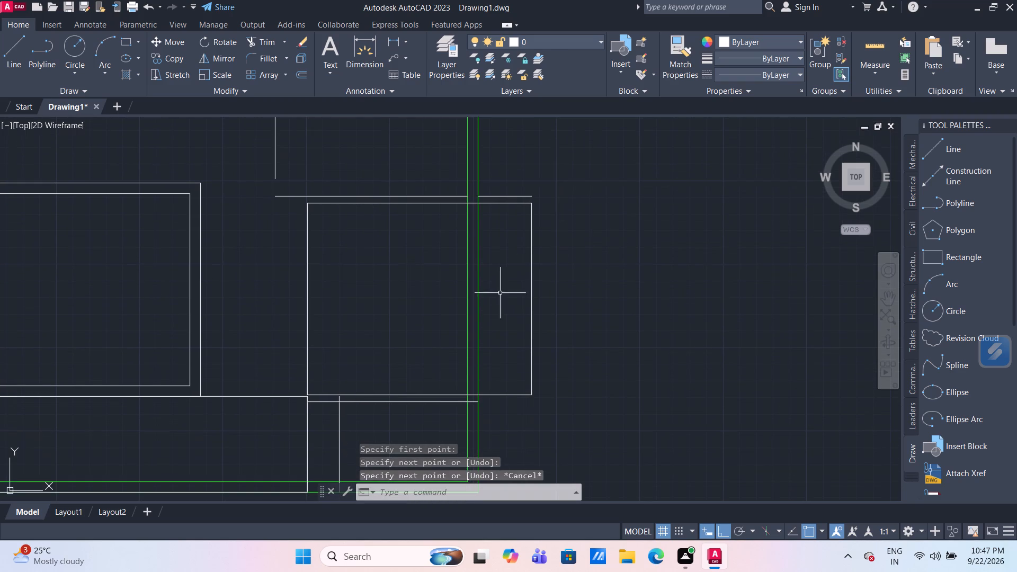
pyautogui.moveTo(438, 386); pyautogui.dragTo(434, 333, button='middle')
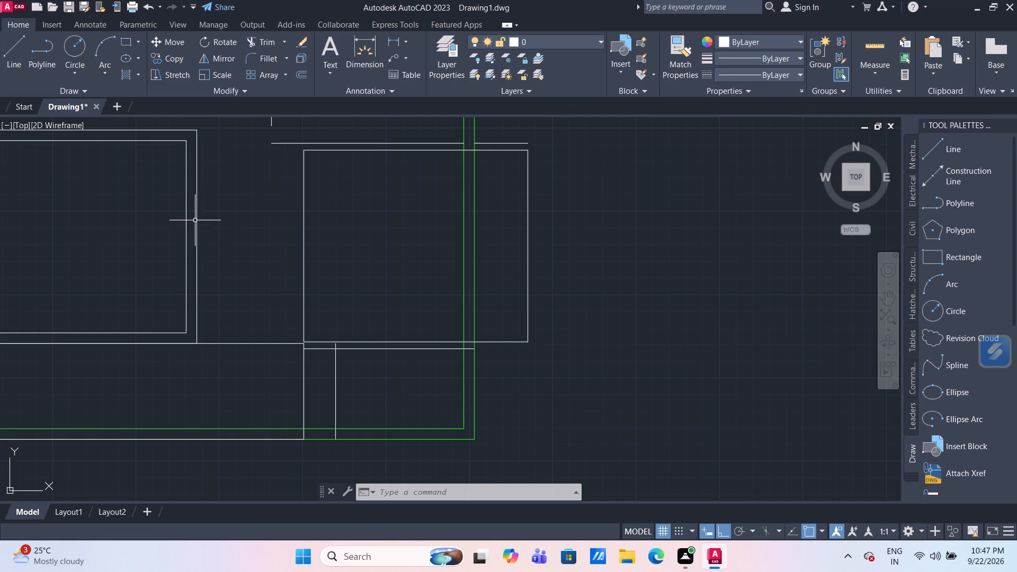
pyautogui.click(13, 52)
pyautogui.scroll(1, 465, 360)
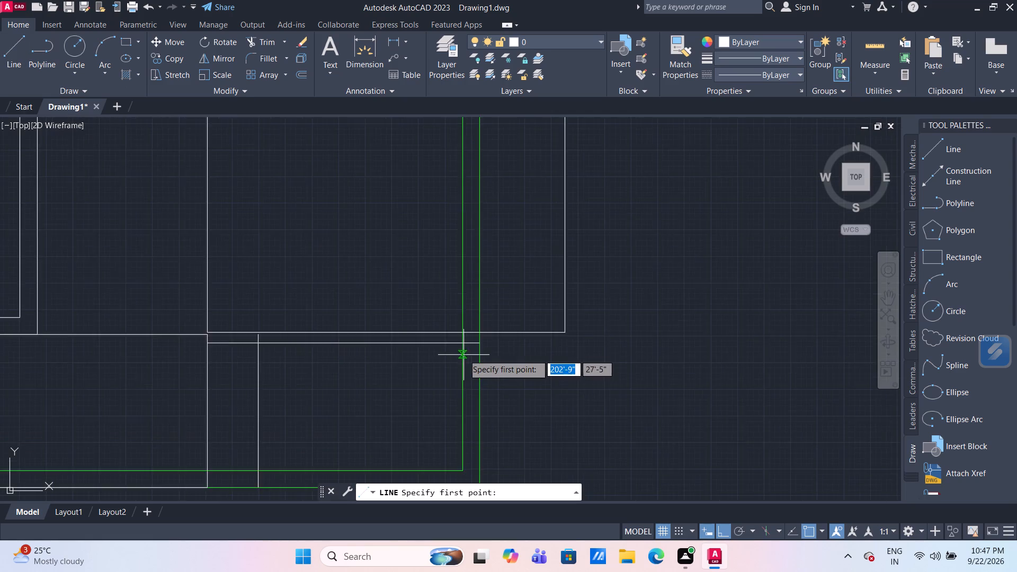
pyautogui.scroll(1, 463, 354)
pyautogui.click(489, 341)
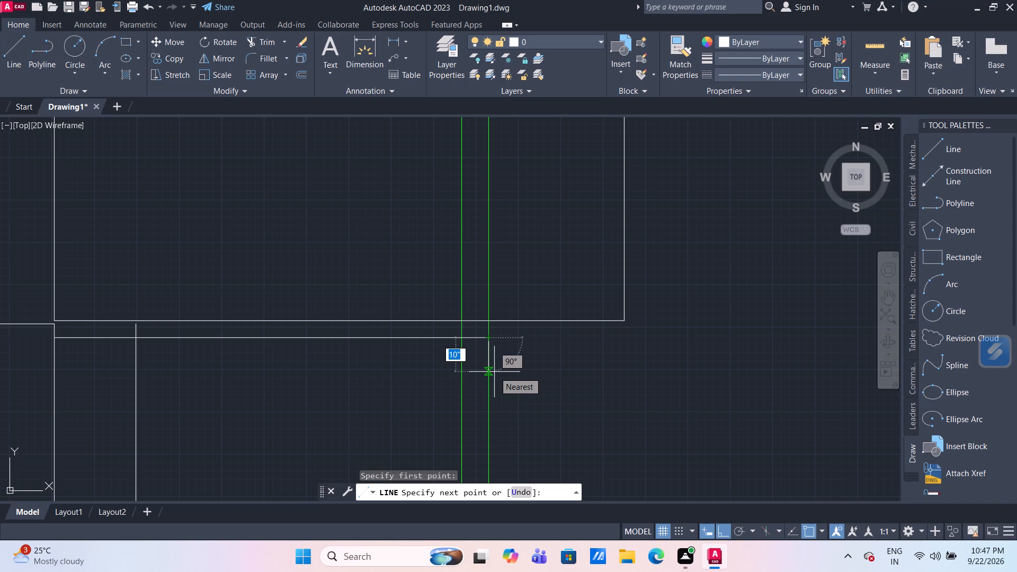
pyautogui.write('3"')
pyautogui.press('Return')
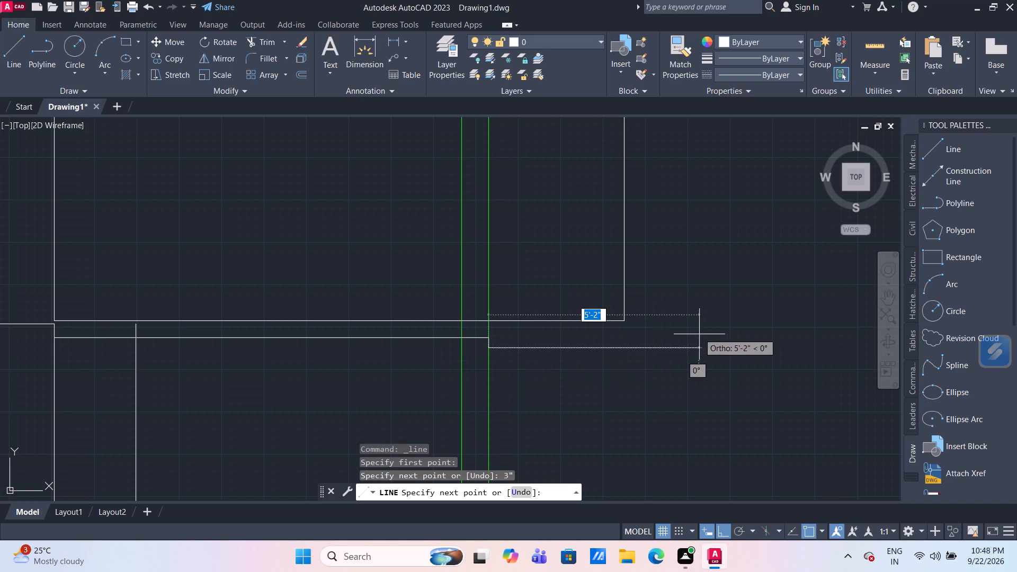
pyautogui.scroll(-2, 667, 325)
pyautogui.moveTo(667, 325); pyautogui.dragTo(569, 341, button='middle')
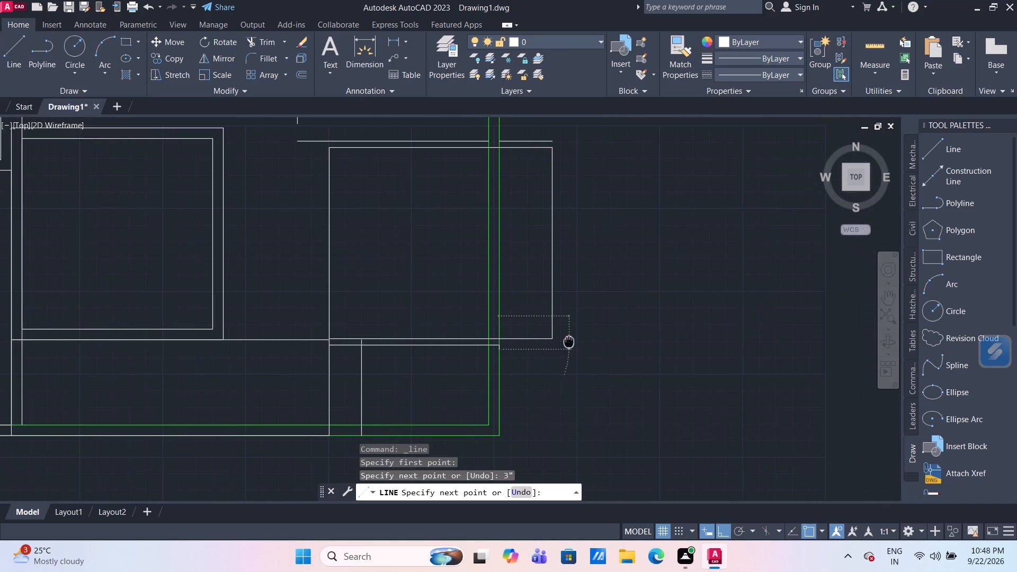
pyautogui.scroll(3, 550, 344)
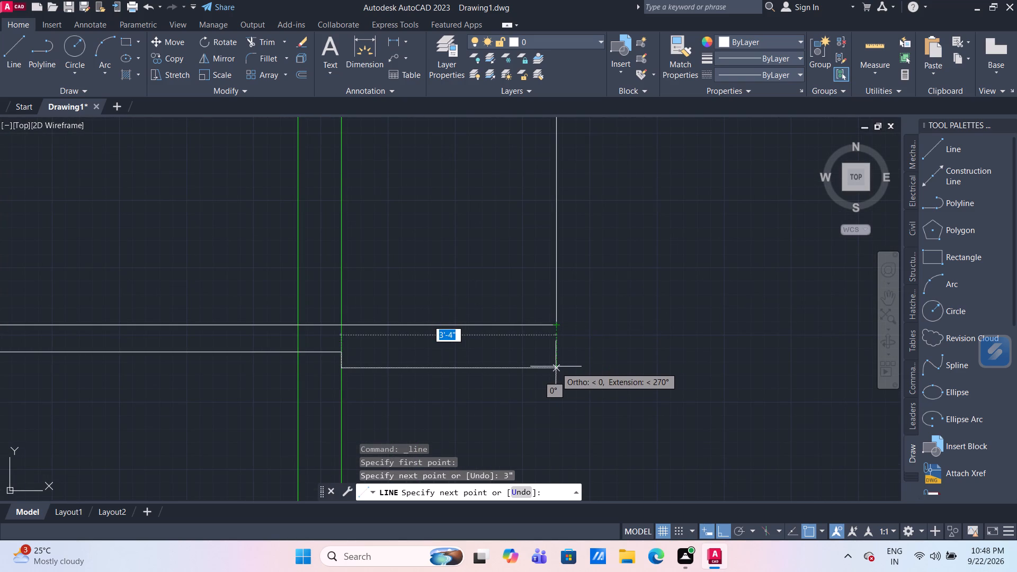
pyautogui.click(556, 370)
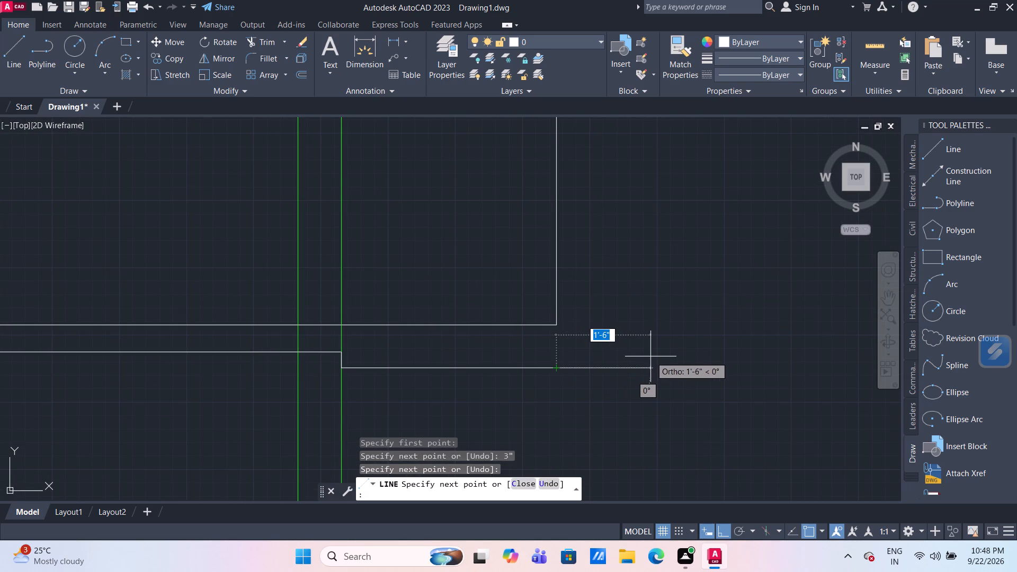
pyautogui.write('8"')
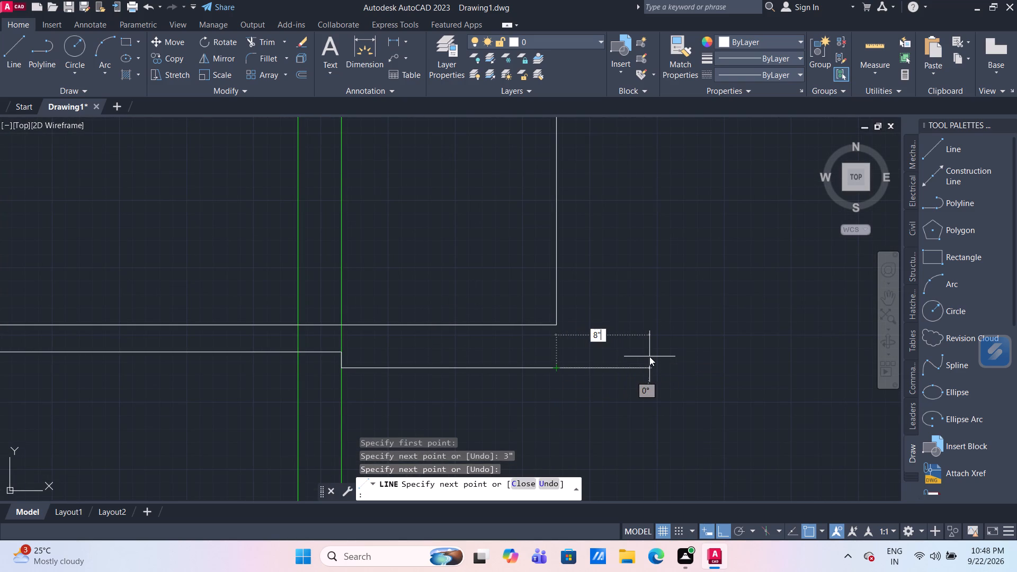
pyautogui.press('Return')
# Continue the outer wall line straight up to the level of the projecting room's top edge, then extend it 8" higher.
pyautogui.scroll(-2, 605, 194)
pyautogui.moveTo(605, 201); pyautogui.dragTo(587, 372, button='middle')
pyautogui.scroll(-2, 592, 209)
pyautogui.moveTo(588, 187); pyautogui.dragTo(581, 294, button='middle')
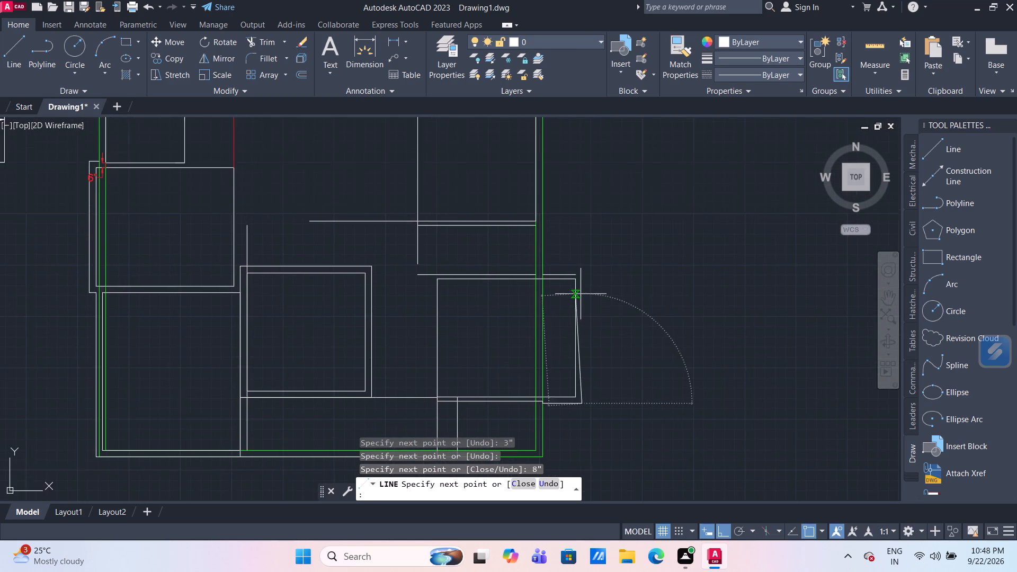
pyautogui.scroll(3, 581, 288)
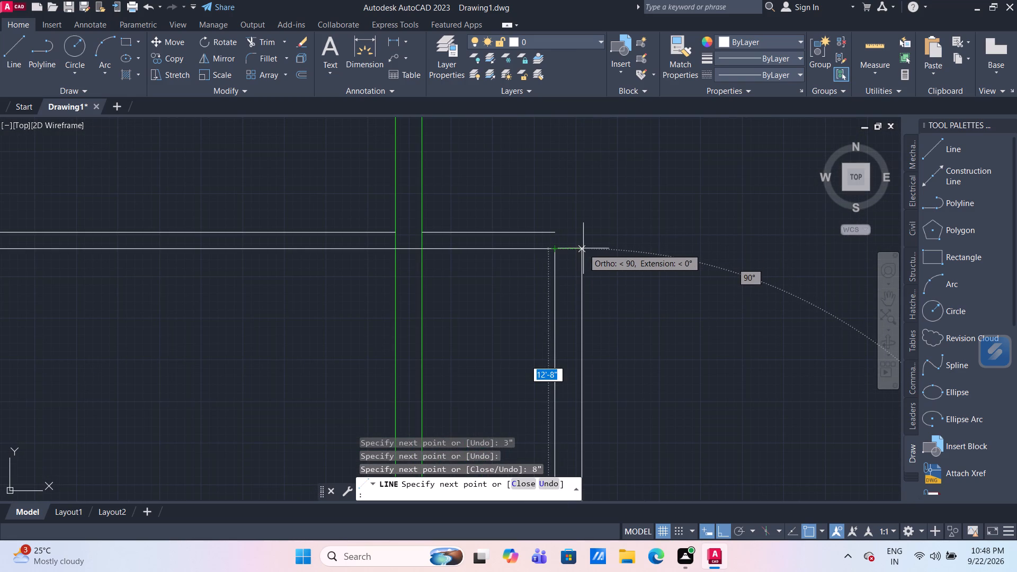
pyautogui.click(583, 248)
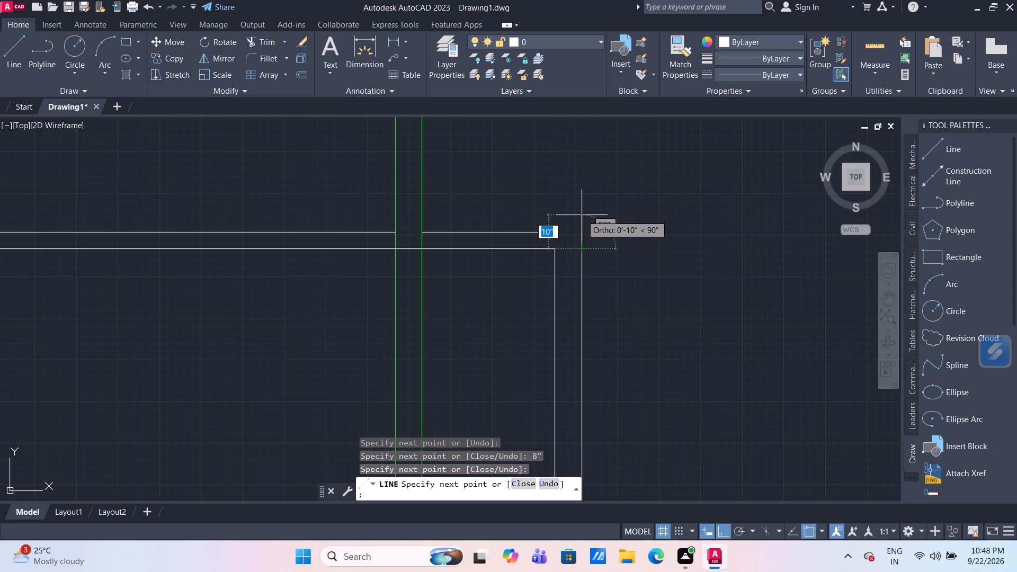
pyautogui.write('8"')
pyautogui.press('Return')
pyautogui.rightClick(582, 215)
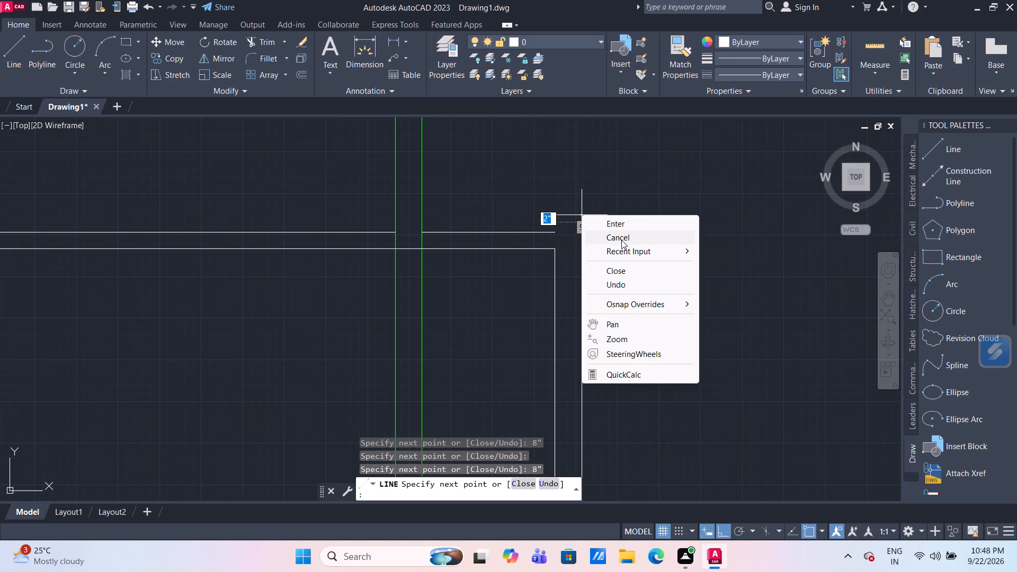
pyautogui.click(628, 240)
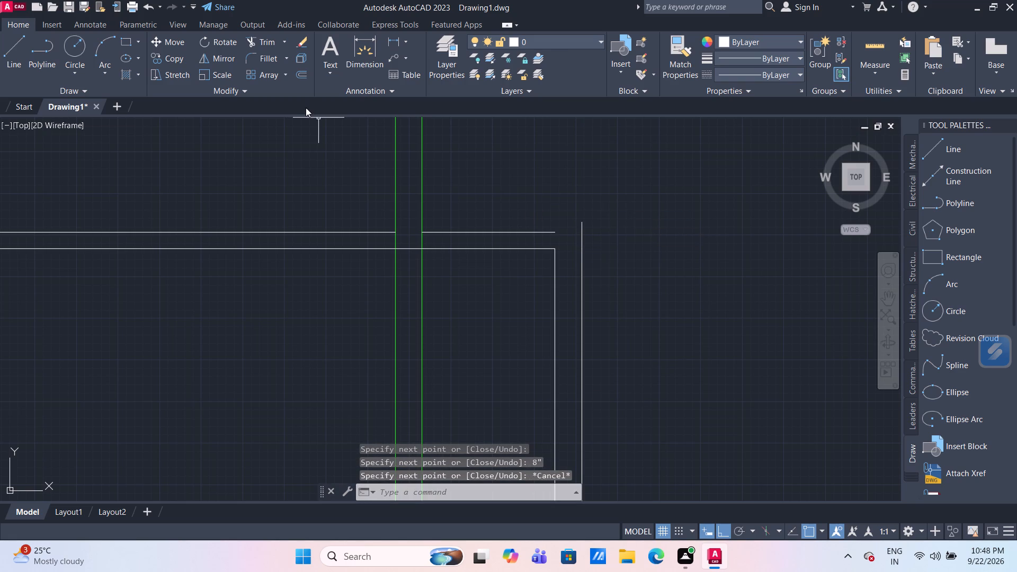
# Draw the upper outer wall line, about 4' long, from the new wall's top end back to the outer green wall.
pyautogui.click(14, 50)
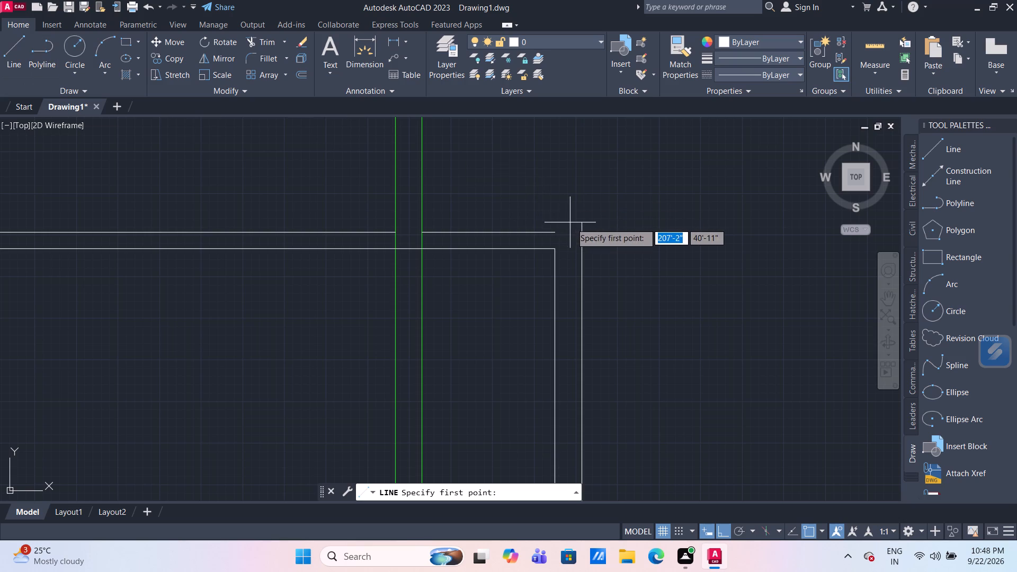
pyautogui.moveTo(584, 224); pyautogui.dragTo(572, 222)
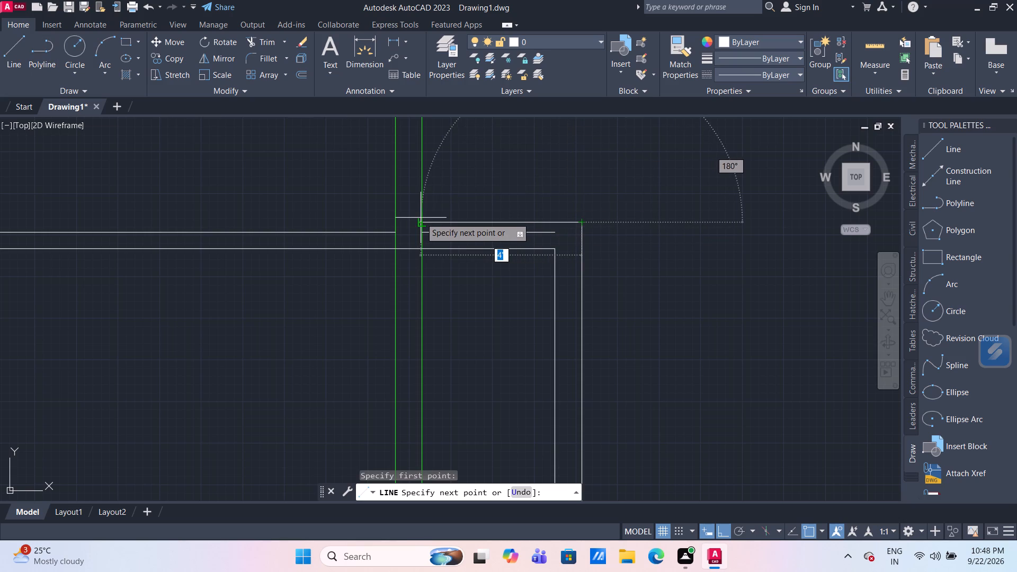
pyautogui.click(420, 221)
pyautogui.press('Escape')
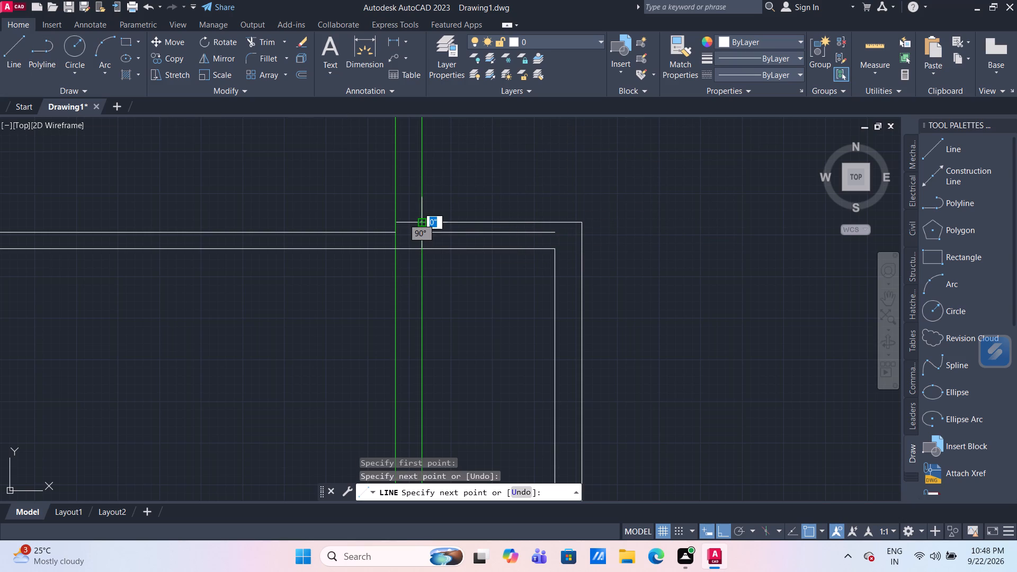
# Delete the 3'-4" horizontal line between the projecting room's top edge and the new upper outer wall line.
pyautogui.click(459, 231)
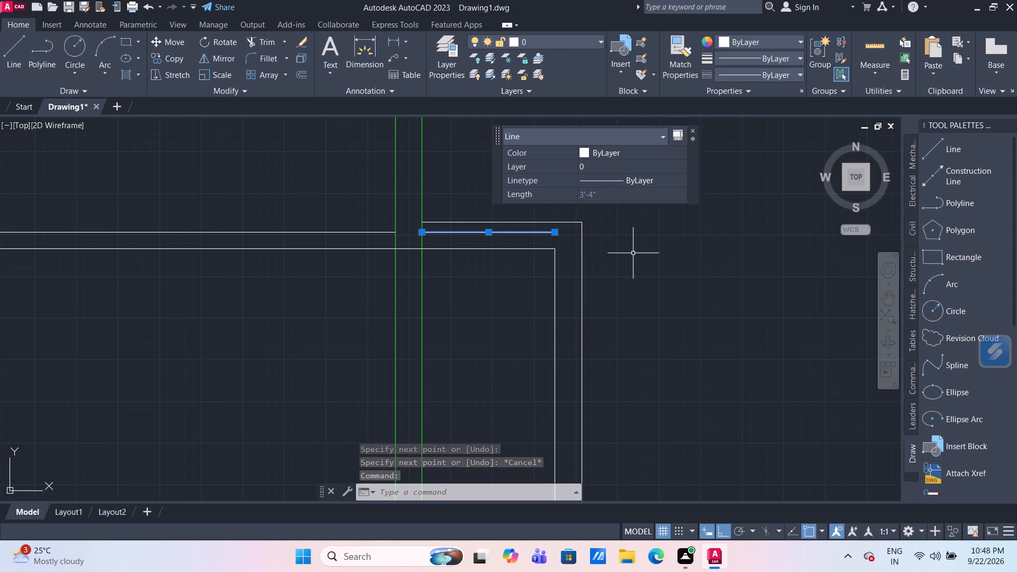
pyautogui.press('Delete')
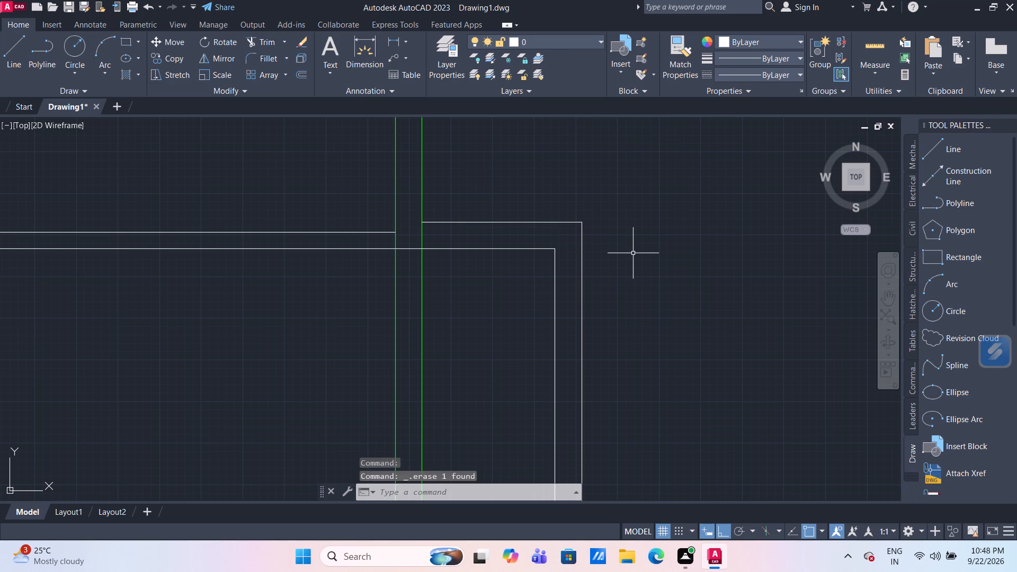
# Delete the 6' red vertical line, the red 6" dimension and the short red line marking the gap between the rooms beside the left green wall.
pyautogui.scroll(-4, 633, 253)
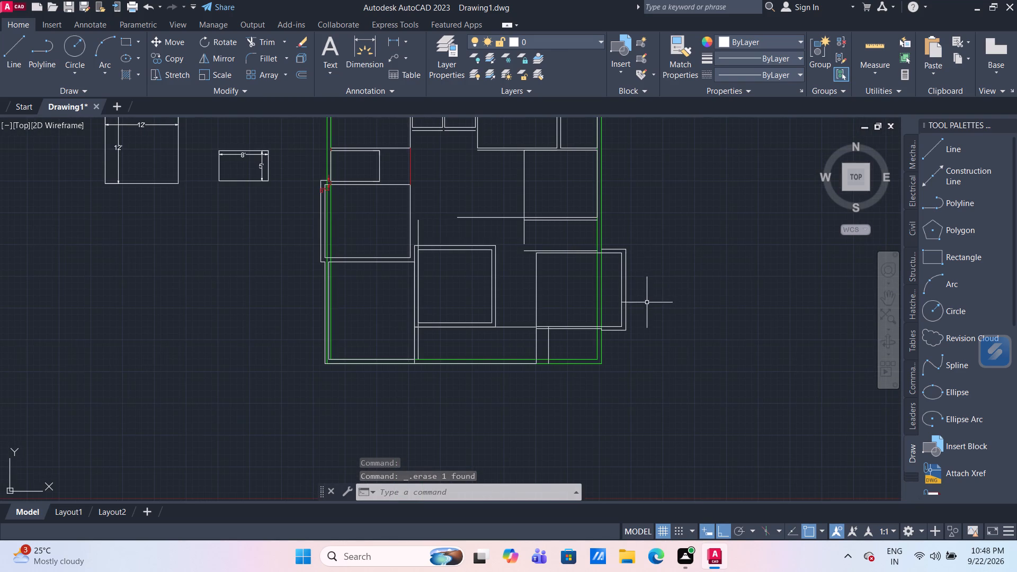
pyautogui.scroll(1, 646, 326)
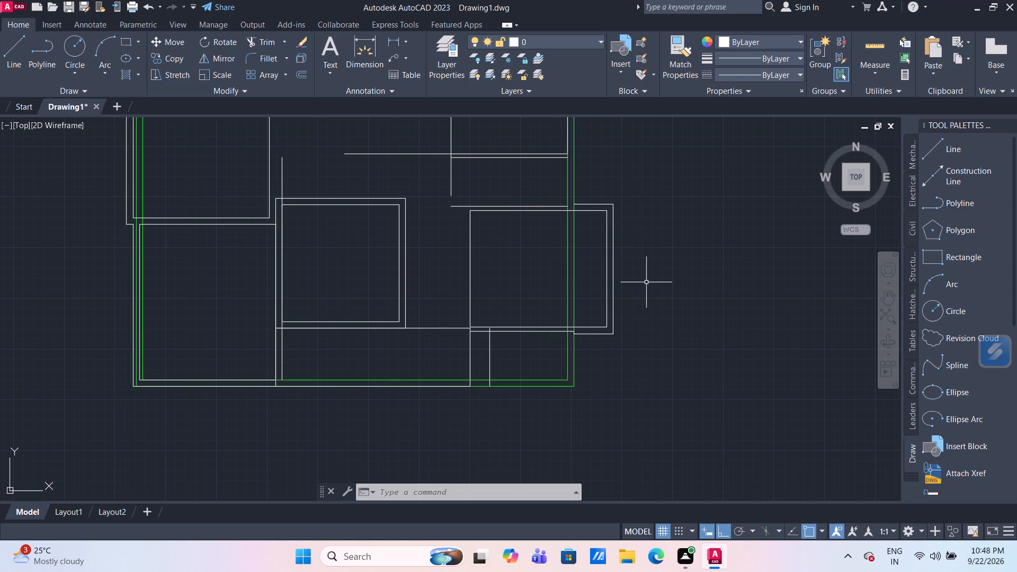
pyautogui.moveTo(611, 140); pyautogui.dragTo(611, 203, button='middle')
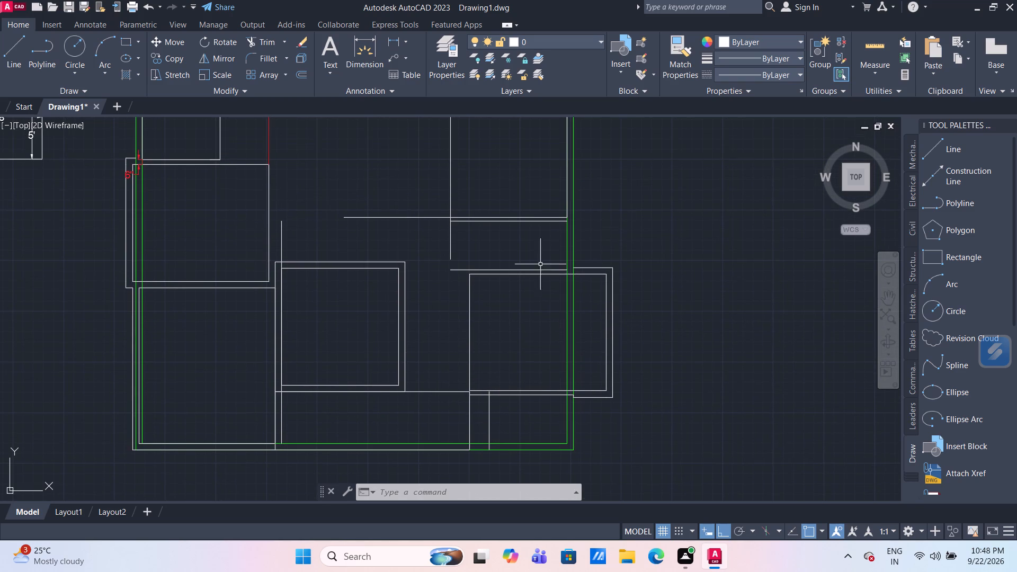
pyautogui.scroll(-1, 508, 318)
pyautogui.moveTo(520, 324); pyautogui.dragTo(522, 300, button='middle')
pyautogui.scroll(3, 371, 193)
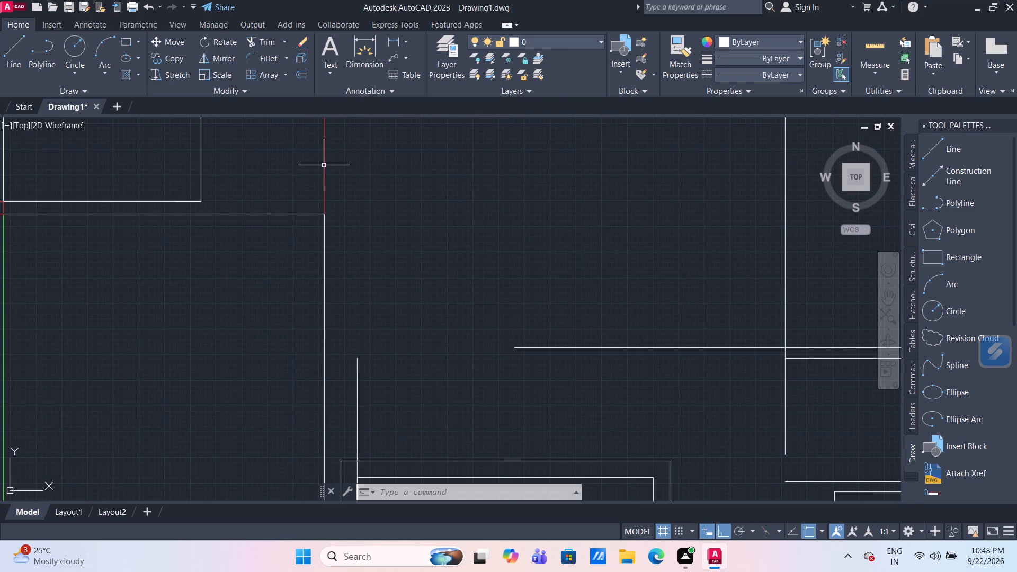
pyautogui.click(323, 165)
pyautogui.scroll(-4, 222, 199)
pyautogui.scroll(4, 184, 225)
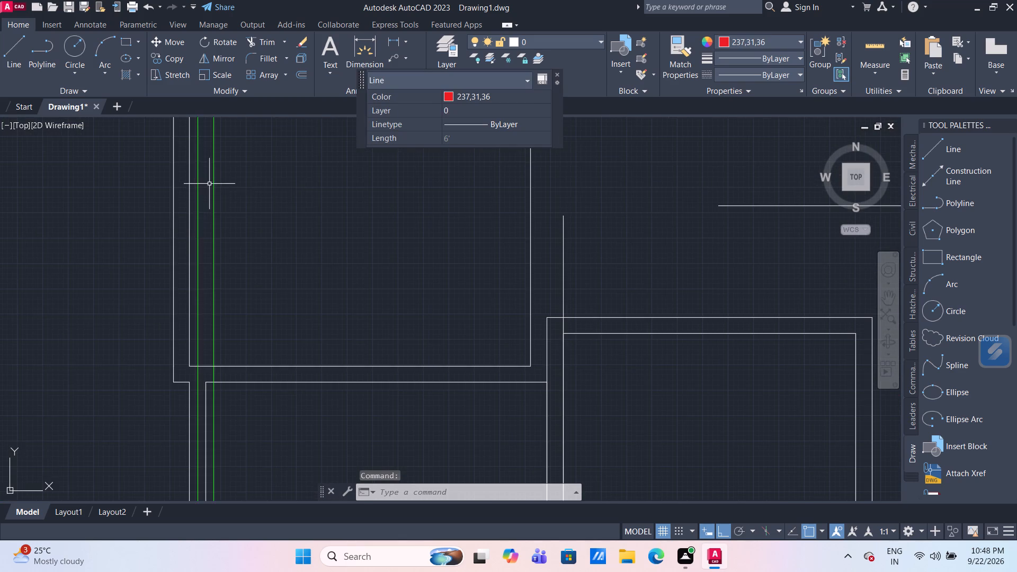
pyautogui.moveTo(209, 184); pyautogui.dragTo(270, 457, button='middle')
pyautogui.scroll(4, 254, 391)
pyautogui.moveTo(326, 312); pyautogui.dragTo(333, 477, button='middle')
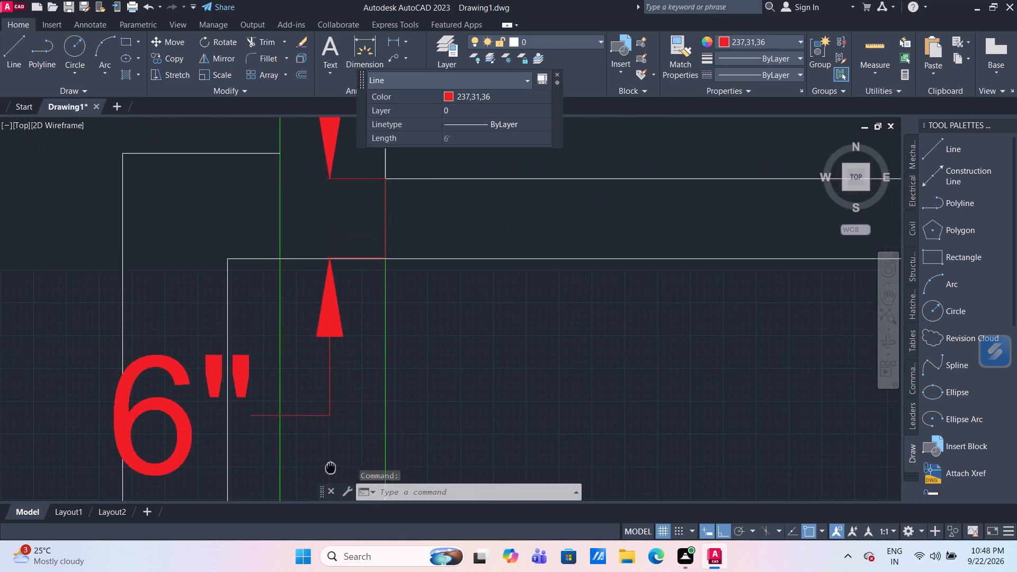
pyautogui.moveTo(333, 477); pyautogui.dragTo(334, 483, button='middle')
pyautogui.moveTo(358, 342); pyautogui.dragTo(354, 336)
pyautogui.click(324, 302)
pyautogui.scroll(1, 350, 281)
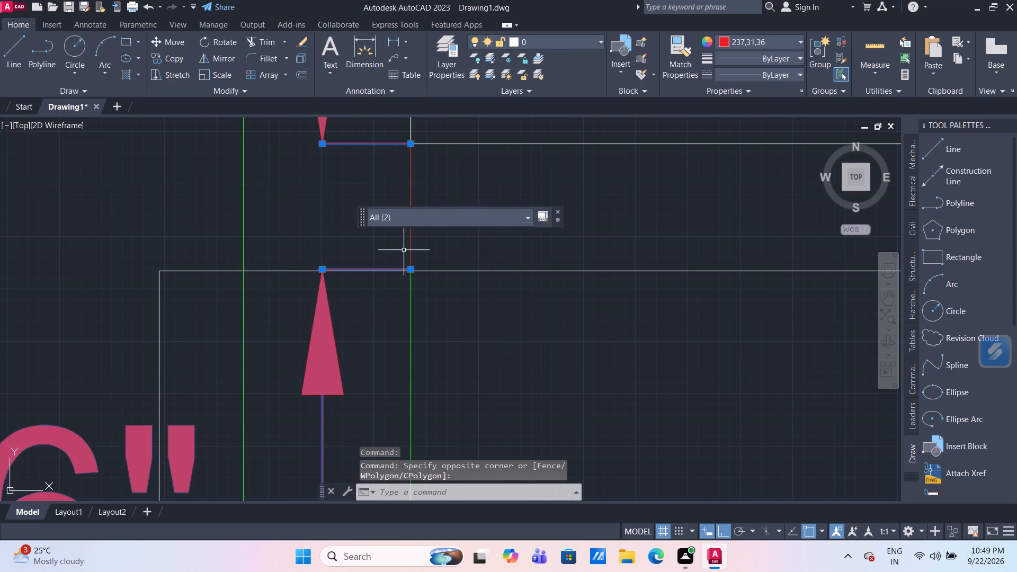
pyautogui.click(411, 237)
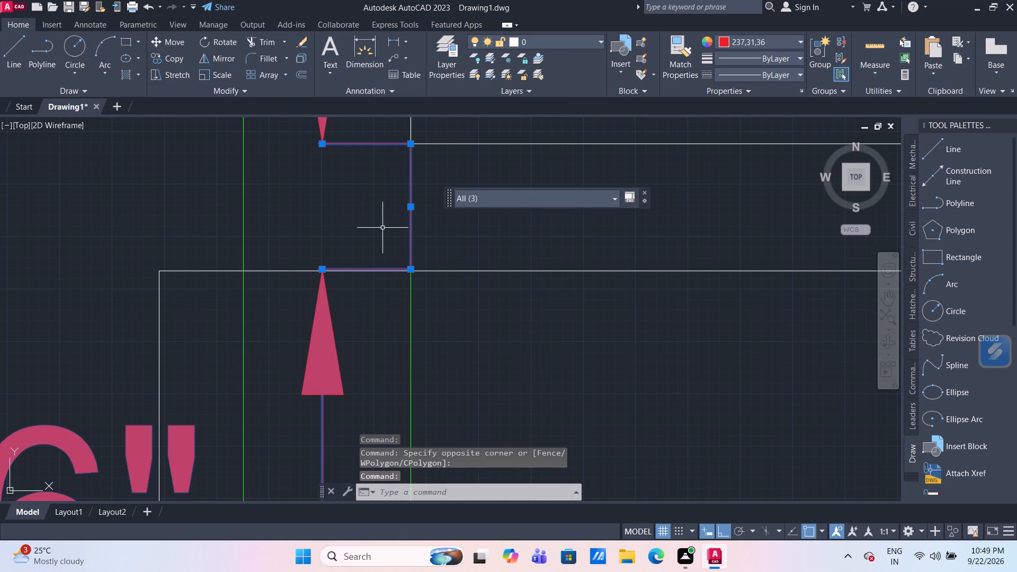
pyautogui.press('Delete')
# Delete the eight short red reference lines along the top green wall above the two small adjoining rooms.
pyautogui.scroll(-6, 380, 226)
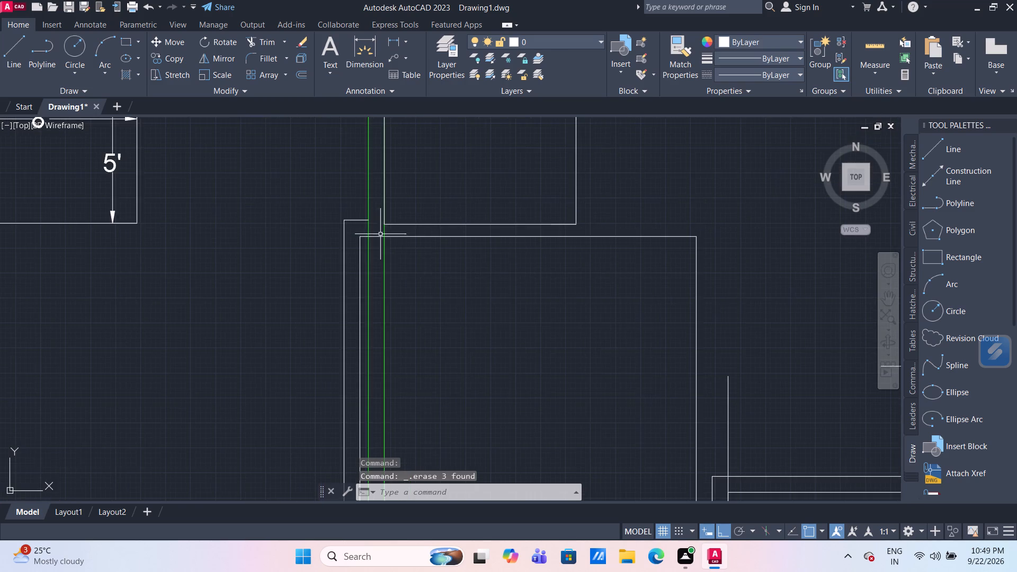
pyautogui.scroll(-3, 408, 274)
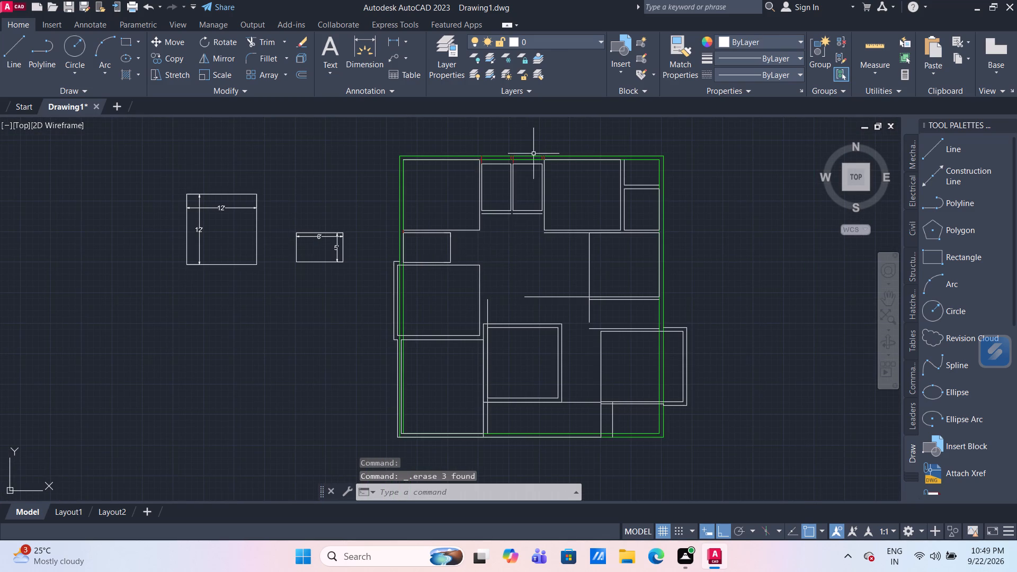
pyautogui.scroll(3, 533, 149)
pyautogui.scroll(2, 588, 183)
pyautogui.moveTo(581, 192); pyautogui.dragTo(572, 191)
pyautogui.click(521, 186)
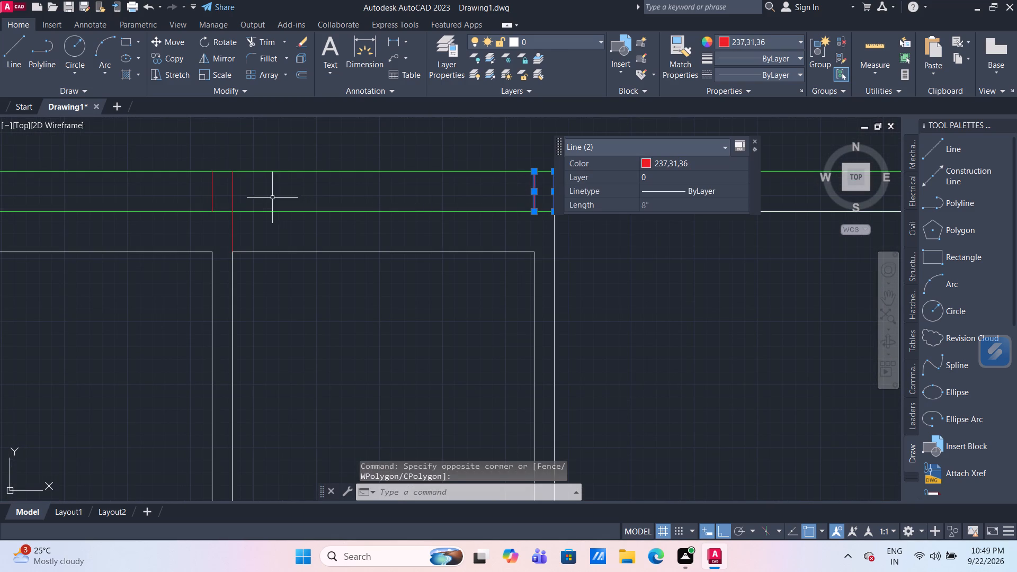
pyautogui.click(257, 195)
pyautogui.click(172, 187)
pyautogui.scroll(-2, 172, 187)
pyautogui.moveTo(162, 204); pyautogui.dragTo(269, 220, button='middle')
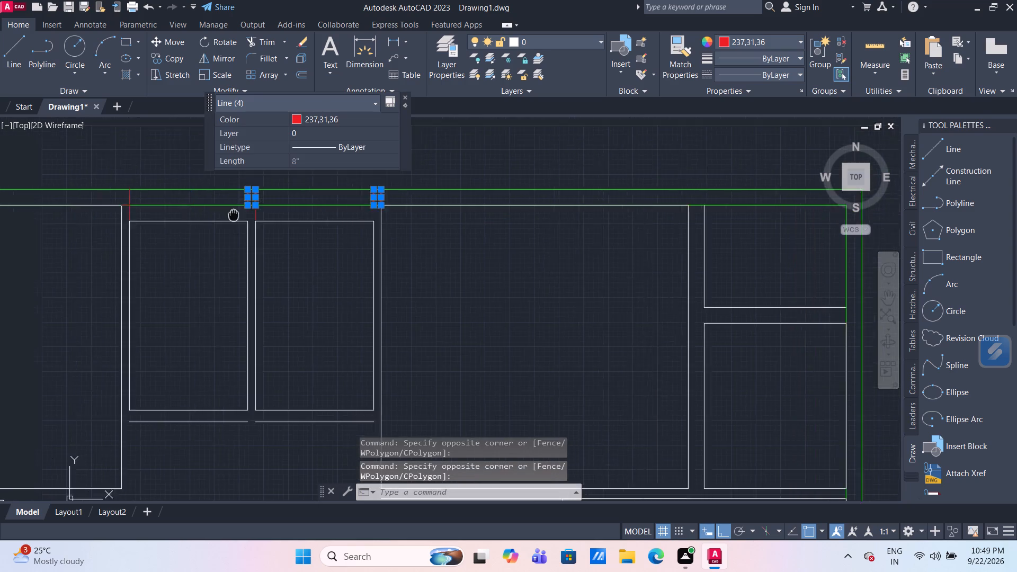
pyautogui.moveTo(269, 220); pyautogui.dragTo(382, 255, button='middle')
pyautogui.scroll(2, 461, 262)
pyautogui.moveTo(355, 247); pyautogui.dragTo(353, 247)
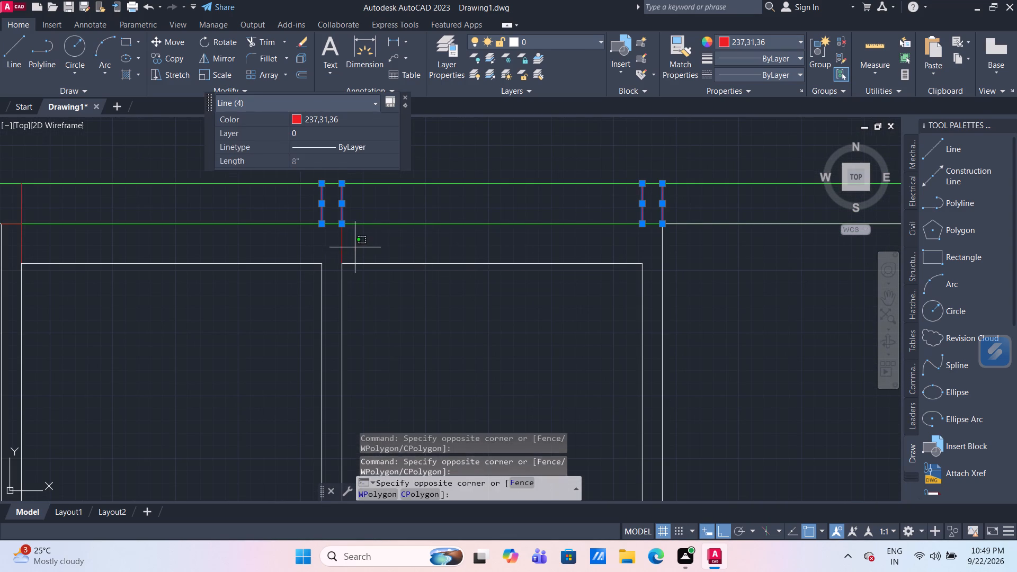
pyautogui.moveTo(353, 247); pyautogui.dragTo(344, 246)
pyautogui.click(307, 236)
pyautogui.moveTo(118, 231); pyautogui.dragTo(370, 310, button='middle')
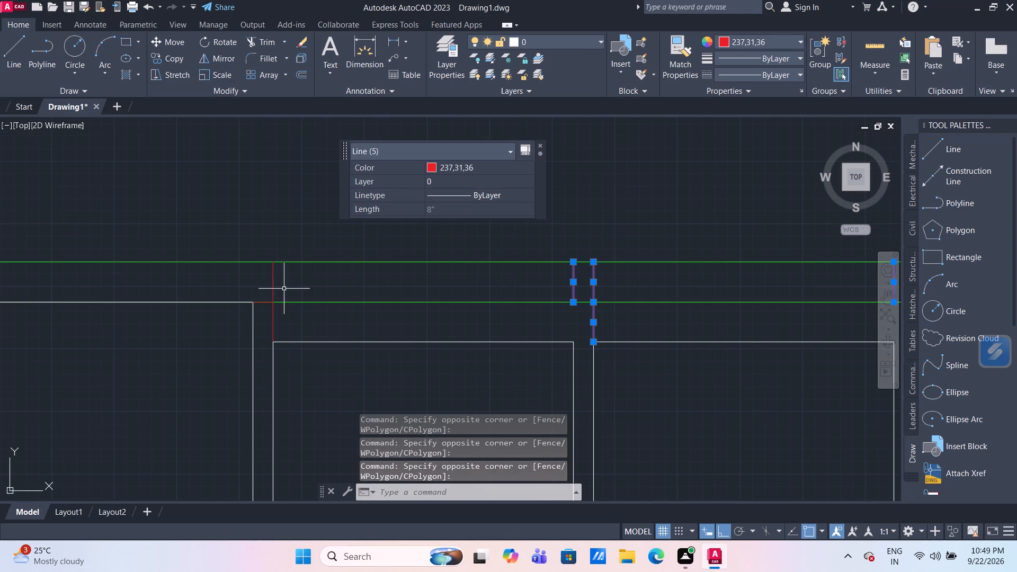
pyautogui.moveTo(284, 289); pyautogui.dragTo(270, 284)
pyautogui.click(242, 273)
pyautogui.scroll(2, 245, 299)
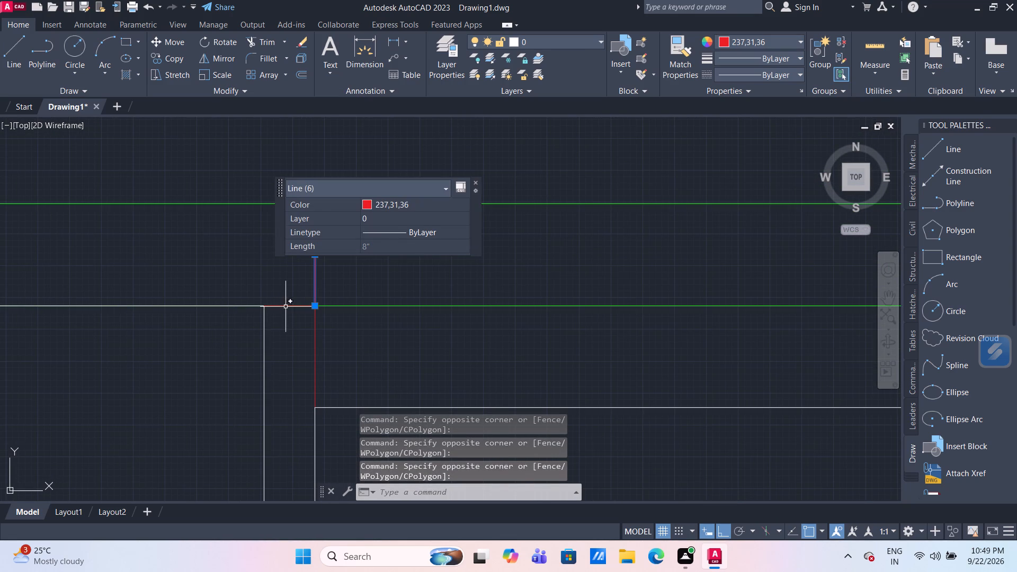
pyautogui.click(286, 307)
pyautogui.click(315, 348)
pyautogui.scroll(-4, 261, 297)
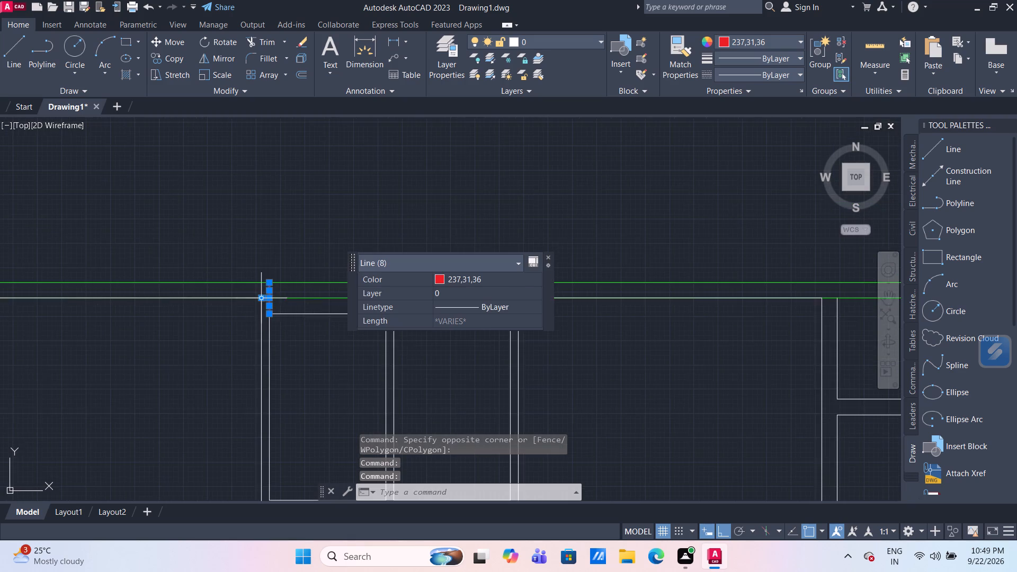
pyautogui.scroll(-3, 234, 300)
pyautogui.moveTo(209, 338); pyautogui.dragTo(179, 348, button='middle')
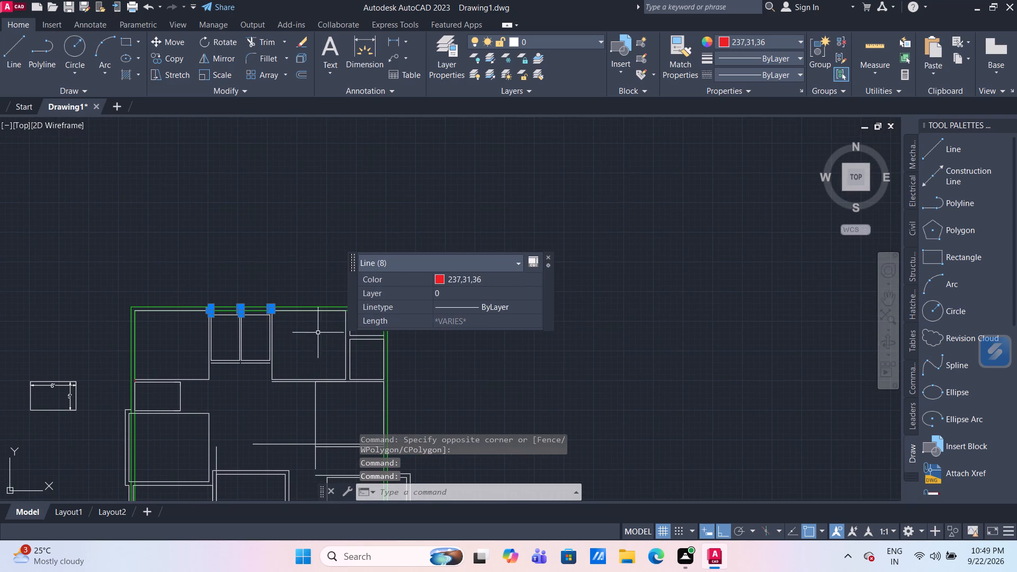
pyautogui.moveTo(274, 333); pyautogui.dragTo(231, 344, button='middle')
pyautogui.scroll(4, 319, 320)
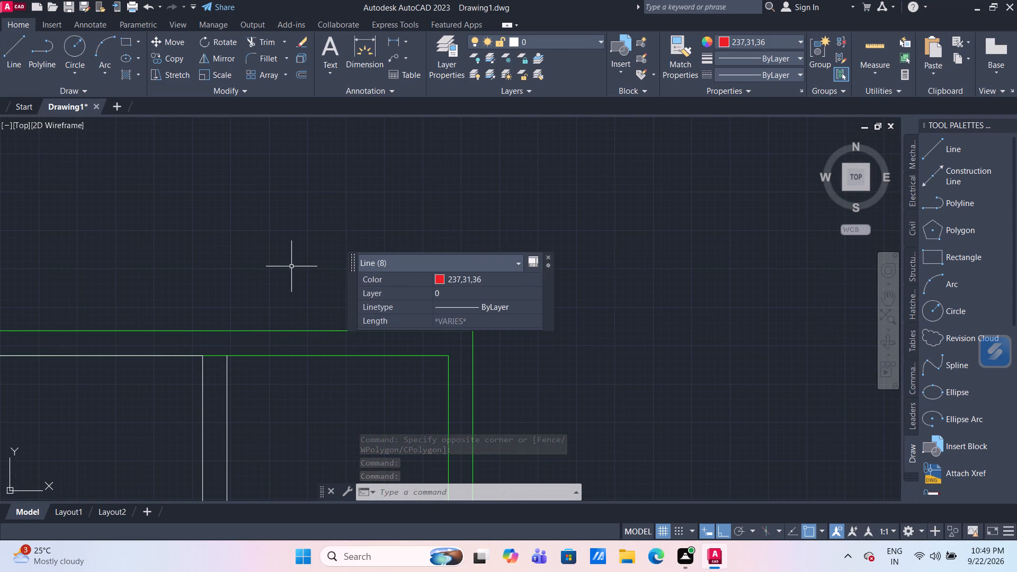
pyautogui.press('Delete')
# Move both green outline rectangles horizontally off the floor plan into the empty space on its right side.
pyautogui.scroll(-6, 291, 266)
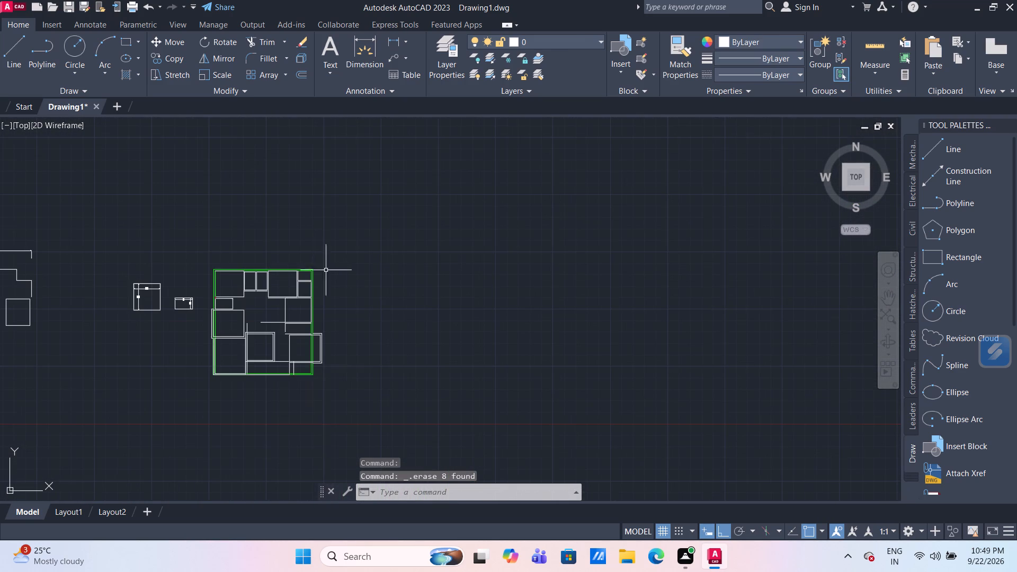
pyautogui.scroll(2, 256, 379)
pyautogui.moveTo(256, 405); pyautogui.dragTo(377, 356, button='middle')
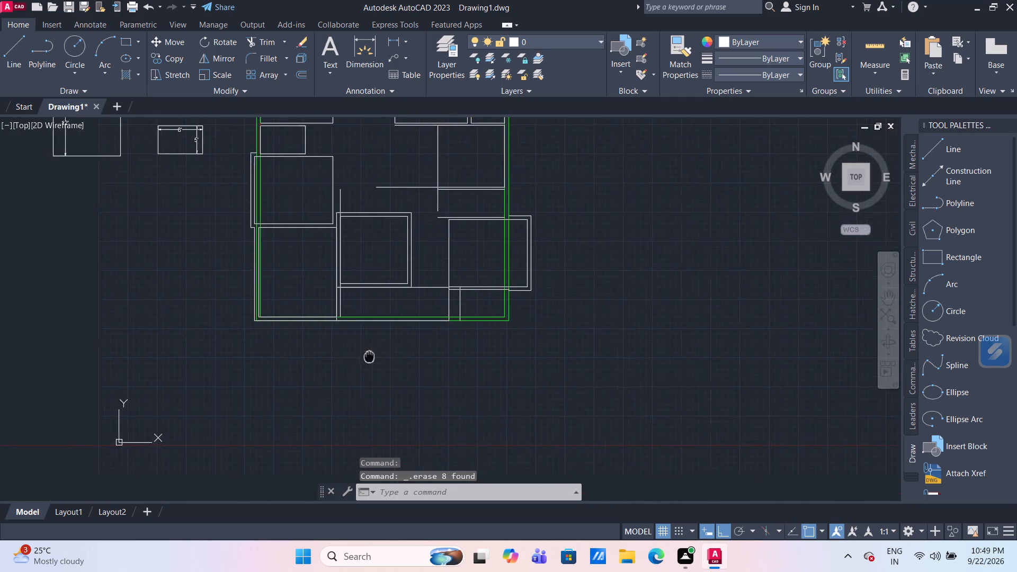
pyautogui.moveTo(377, 356); pyautogui.dragTo(391, 357, button='middle')
pyautogui.scroll(3, 502, 300)
pyautogui.moveTo(502, 330); pyautogui.dragTo(507, 302, button='middle')
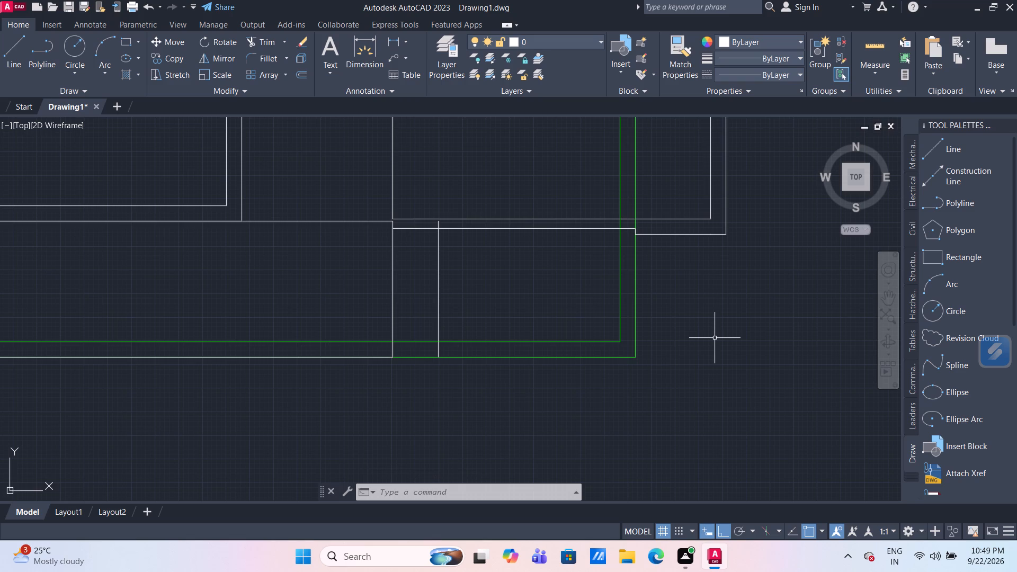
pyautogui.scroll(-4, 715, 338)
pyautogui.moveTo(709, 350); pyautogui.dragTo(650, 383, button='middle')
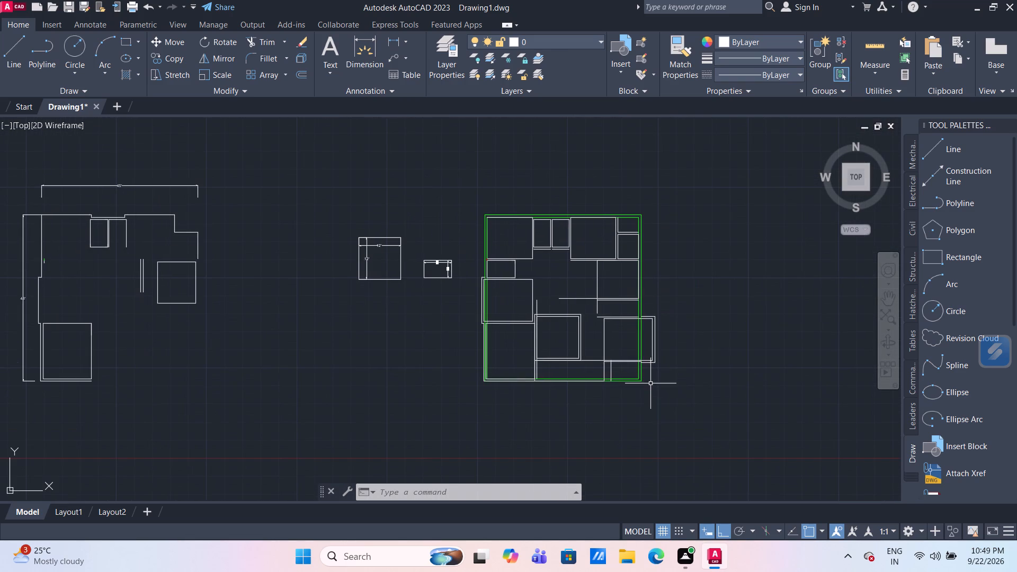
pyautogui.moveTo(659, 409); pyautogui.dragTo(646, 395)
pyautogui.moveTo(632, 372); pyautogui.dragTo(640, 382)
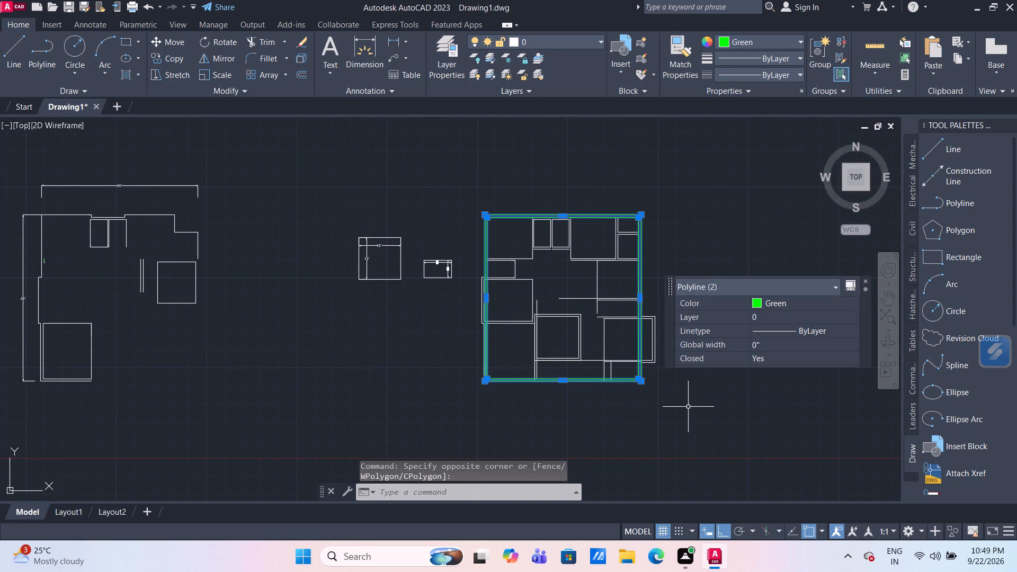
pyautogui.press('m')
pyautogui.press('Return')
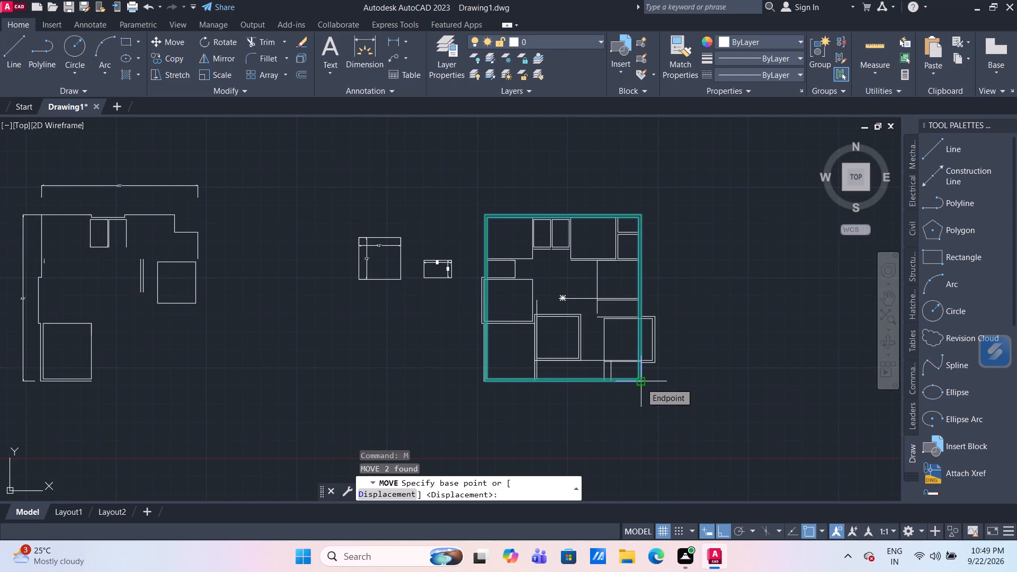
pyautogui.click(641, 383)
pyautogui.scroll(-2, 773, 385)
pyautogui.moveTo(783, 385); pyautogui.dragTo(630, 385, button='middle')
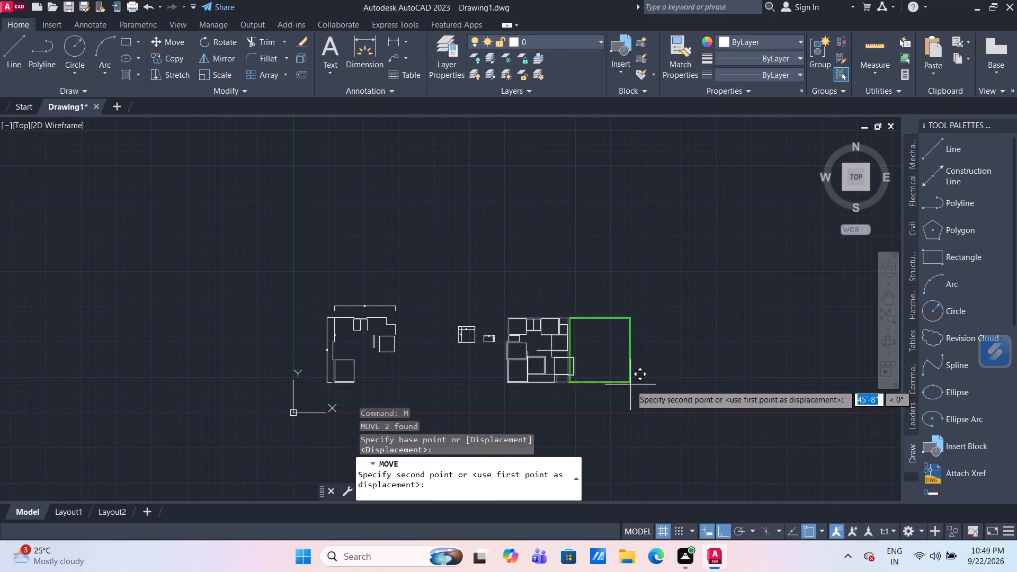
pyautogui.click(714, 372)
# Delete the 12' by 12' and 8' by 5' reference rectangles beside the floor plan, together with their dimensions.
pyautogui.scroll(3, 501, 358)
pyautogui.click(485, 316)
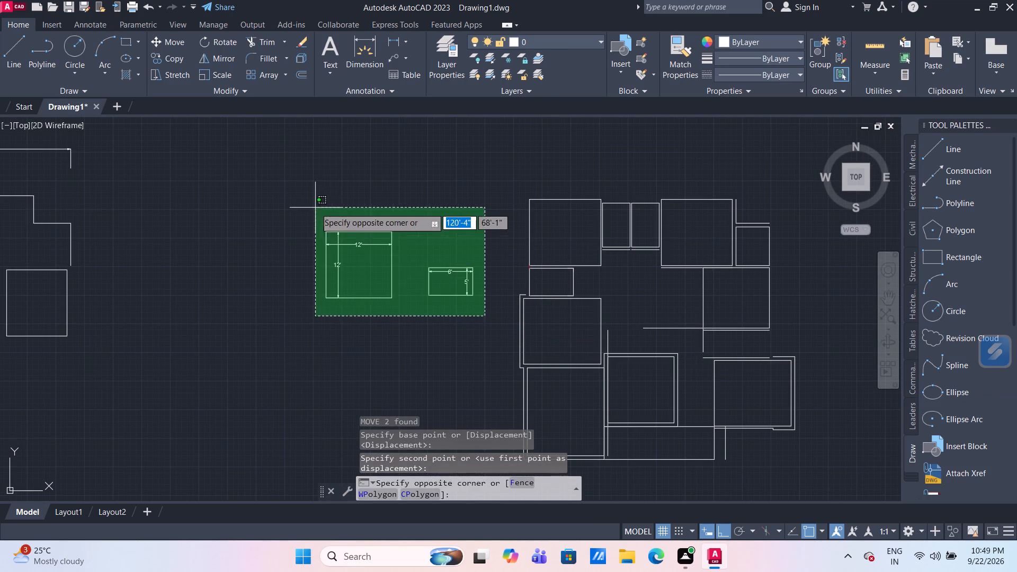
pyautogui.click(315, 207)
pyautogui.press('Delete')
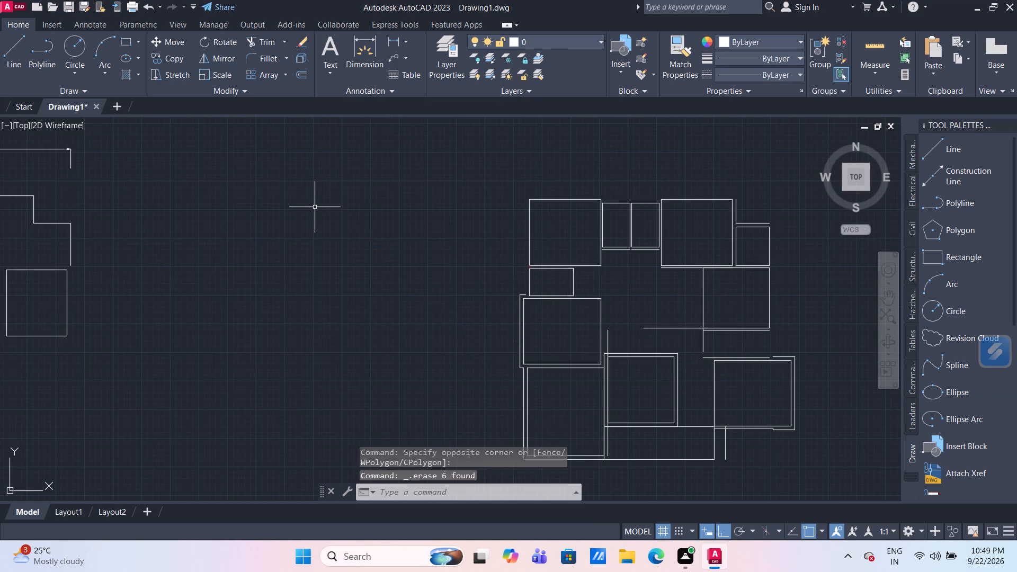
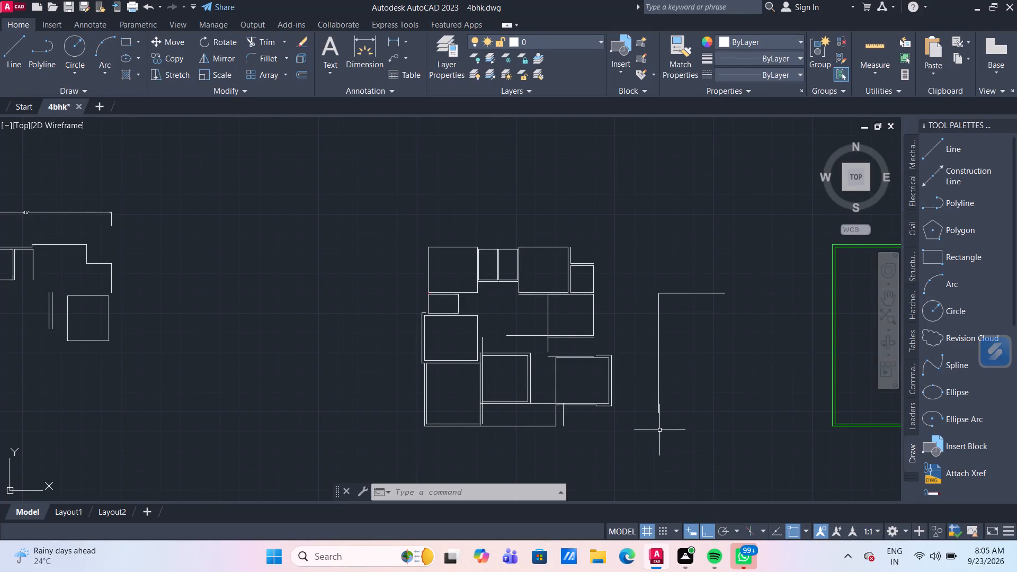
# Move the double-lined lower-right room, including its offset wall segments above and below, 2' horizontally to the left.
pyautogui.moveTo(688, 442); pyautogui.dragTo(665, 432, button='middle')
pyautogui.moveTo(665, 432); pyautogui.dragTo(667, 337, button='middle')
pyautogui.scroll(2, 533, 301)
pyautogui.moveTo(679, 326); pyautogui.dragTo(665, 432, button='middle')
pyautogui.moveTo(665, 432); pyautogui.dragTo(581, 400, button='middle')
pyautogui.scroll(2, 507, 349)
pyautogui.moveTo(510, 359); pyautogui.dragTo(501, 313, button='middle')
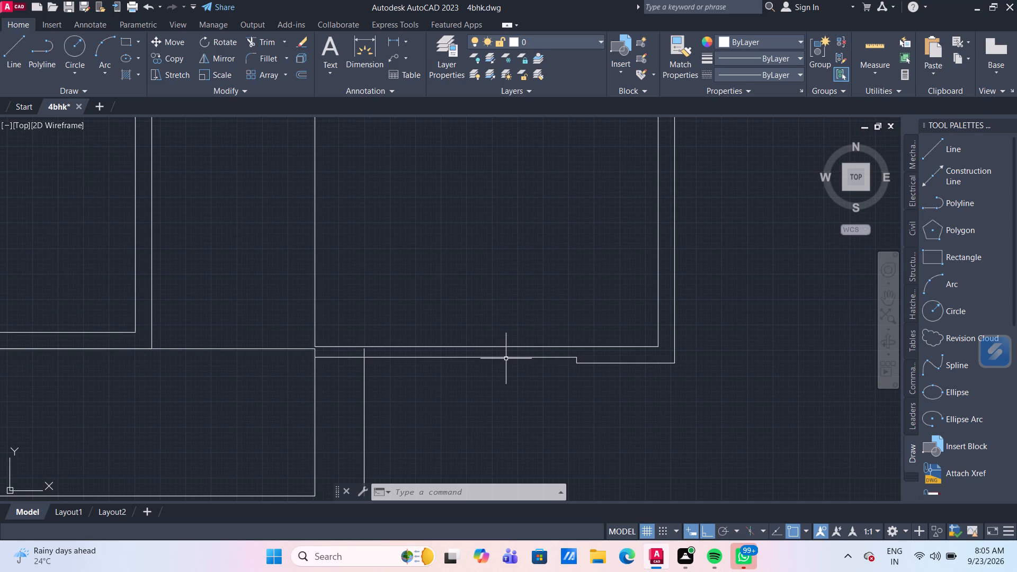
pyautogui.scroll(-1, 506, 359)
pyautogui.scroll(-1, 540, 399)
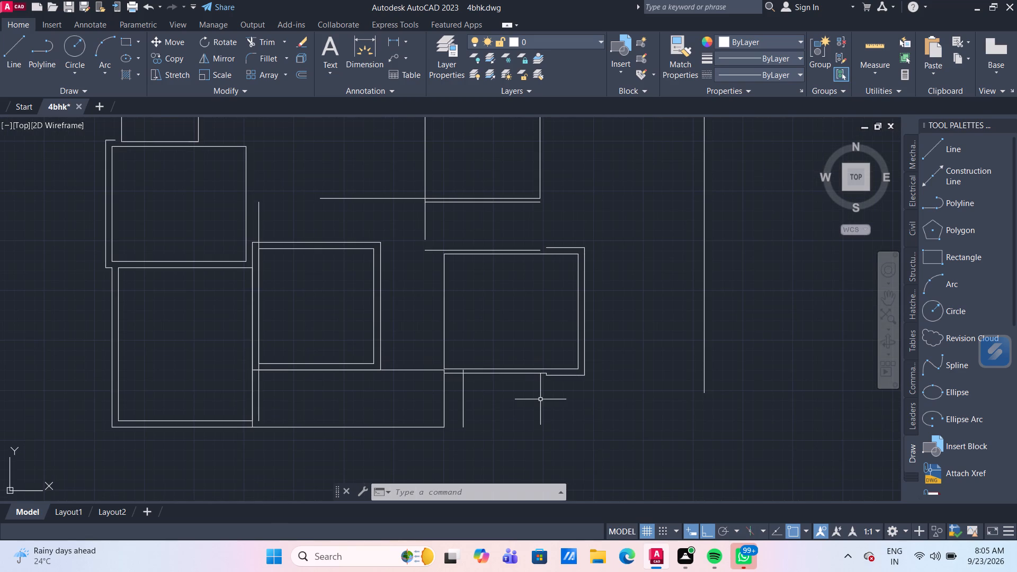
pyautogui.click(613, 400)
pyautogui.click(531, 316)
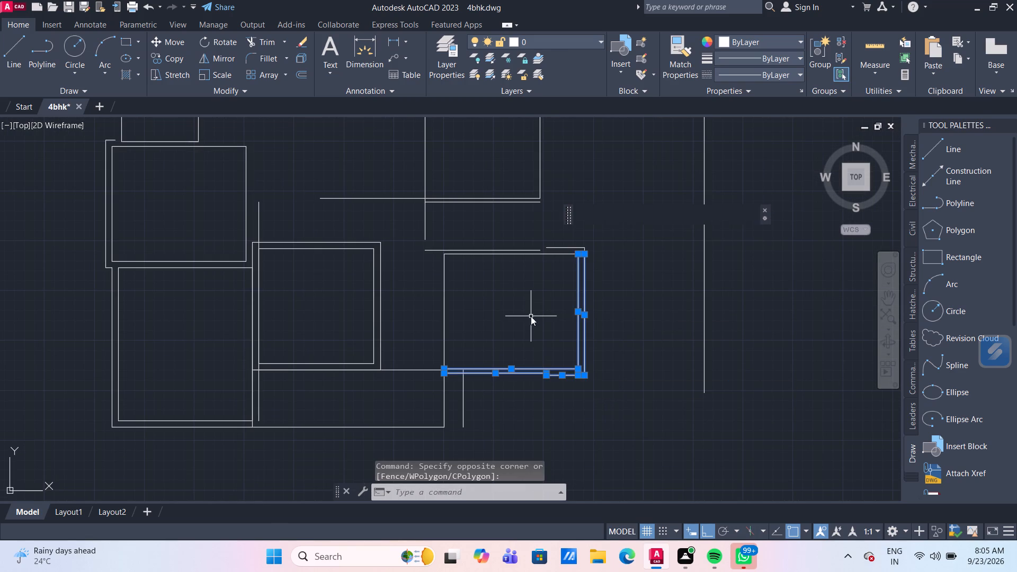
pyautogui.scroll(2, 463, 260)
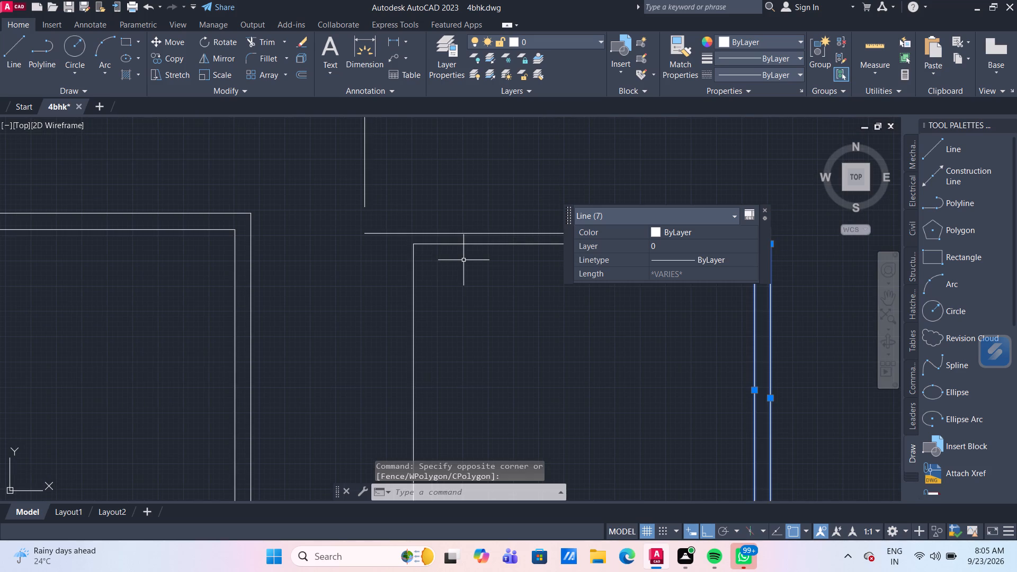
pyautogui.click(444, 263)
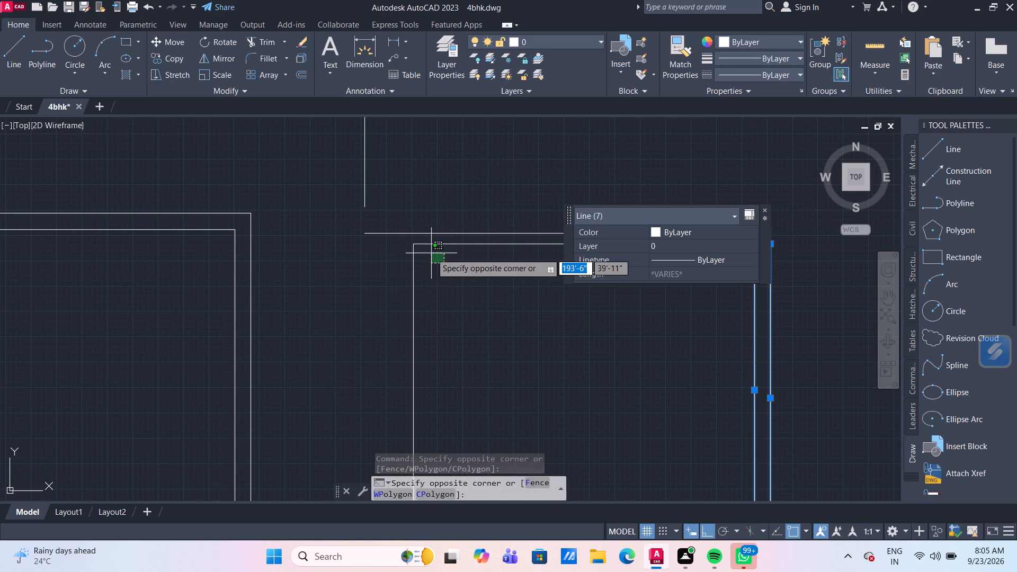
pyautogui.click(400, 218)
pyautogui.scroll(-3, 443, 320)
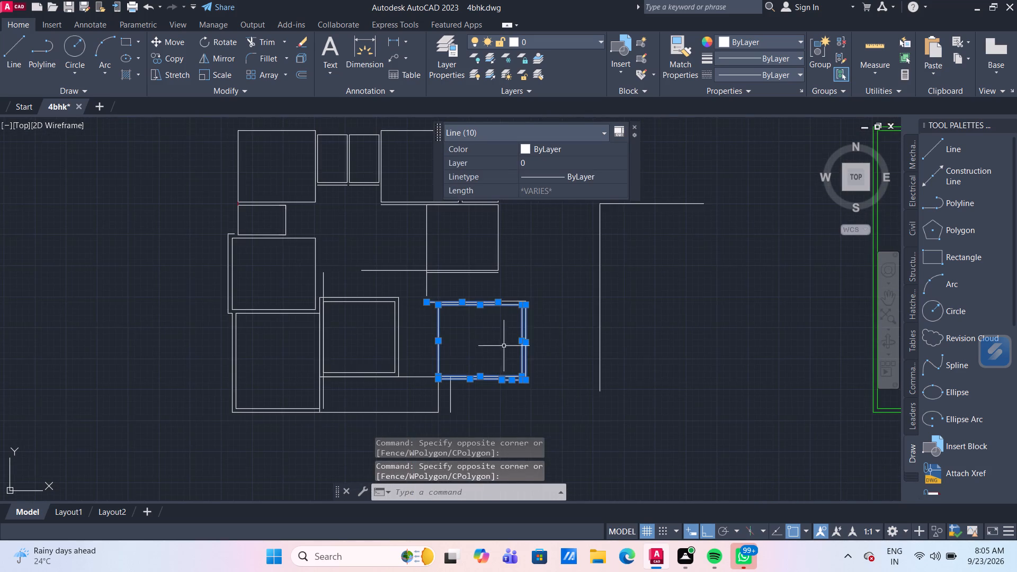
pyautogui.scroll(3, 543, 308)
pyautogui.scroll(2, 458, 268)
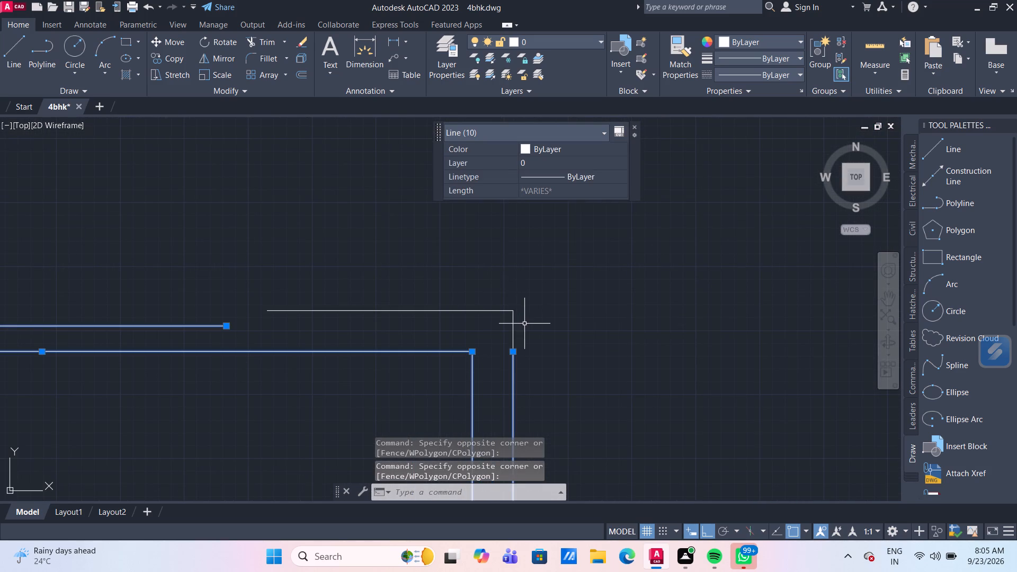
pyautogui.moveTo(524, 324); pyautogui.dragTo(518, 319)
pyautogui.click(445, 281)
pyautogui.scroll(-2, 445, 281)
pyautogui.scroll(-4, 415, 353)
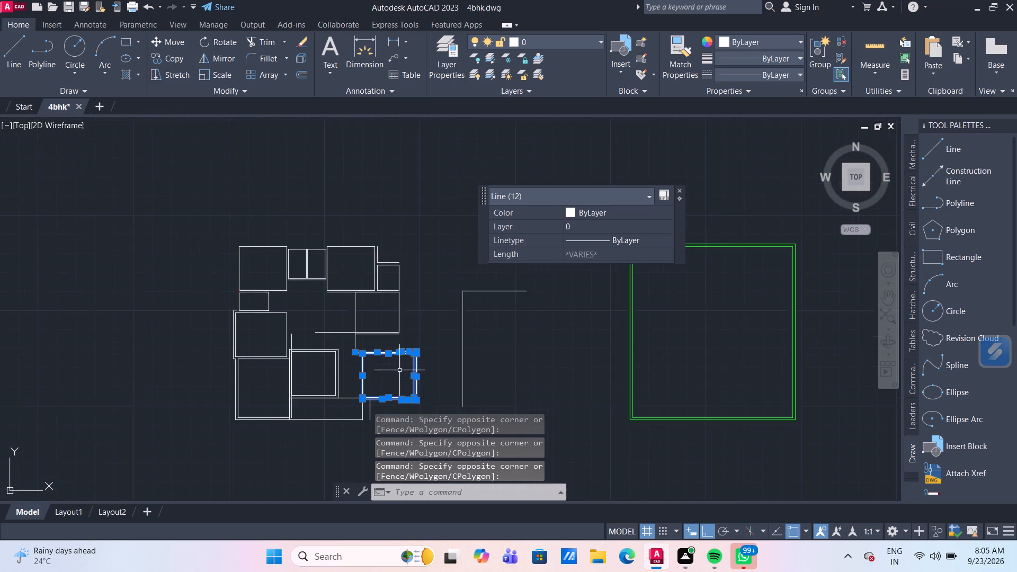
pyautogui.moveTo(400, 370); pyautogui.dragTo(396, 269, button='middle')
pyautogui.scroll(3, 388, 276)
pyautogui.moveTo(388, 276); pyautogui.dragTo(391, 253, button='middle')
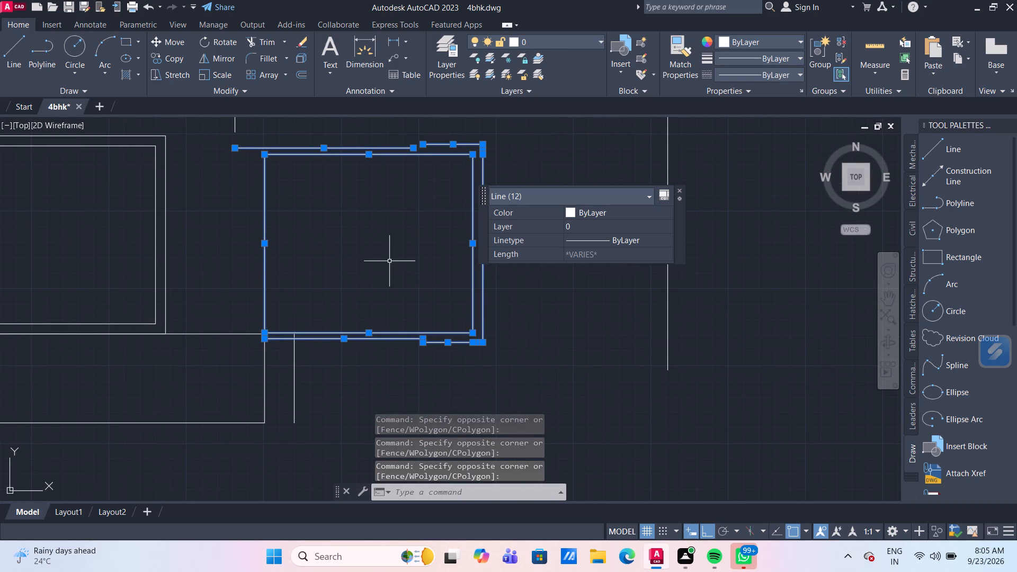
pyautogui.scroll(1, 367, 295)
pyautogui.moveTo(369, 294); pyautogui.dragTo(409, 247, button='middle')
pyautogui.scroll(-1, 408, 248)
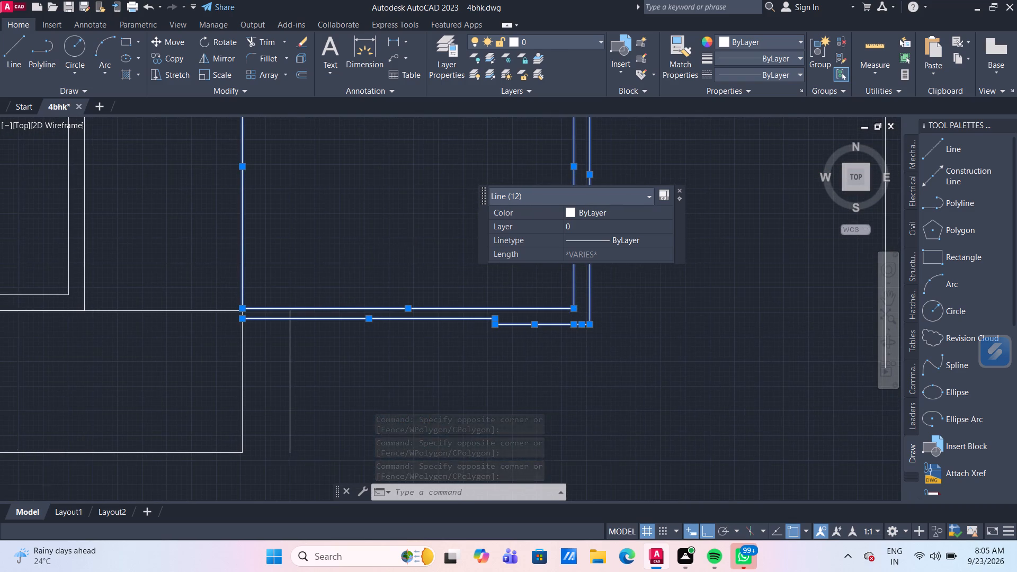
pyautogui.scroll(-1, 384, 242)
pyautogui.moveTo(384, 242); pyautogui.dragTo(323, 341, button='middle')
pyautogui.scroll(1, 328, 329)
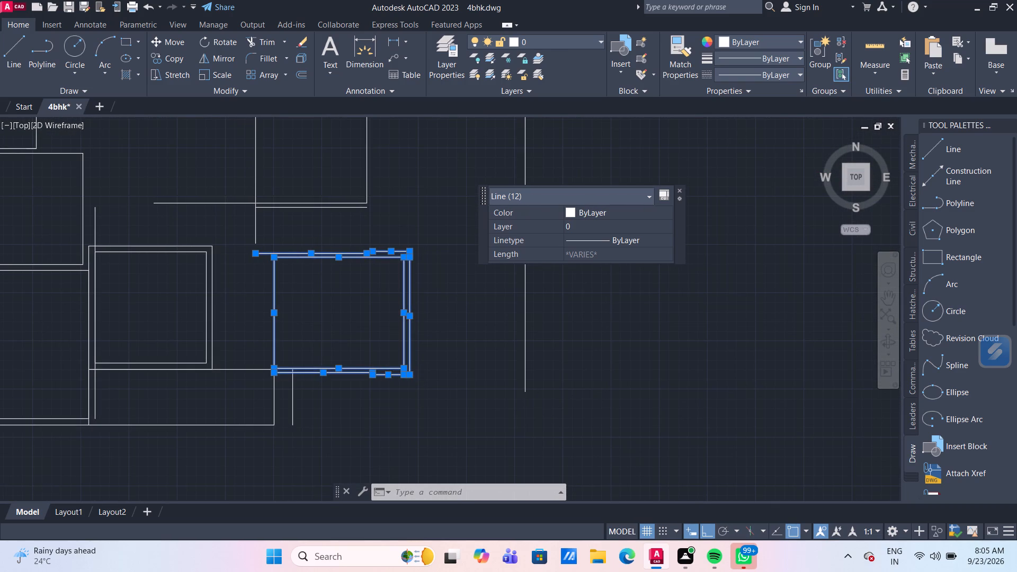
pyautogui.press('m')
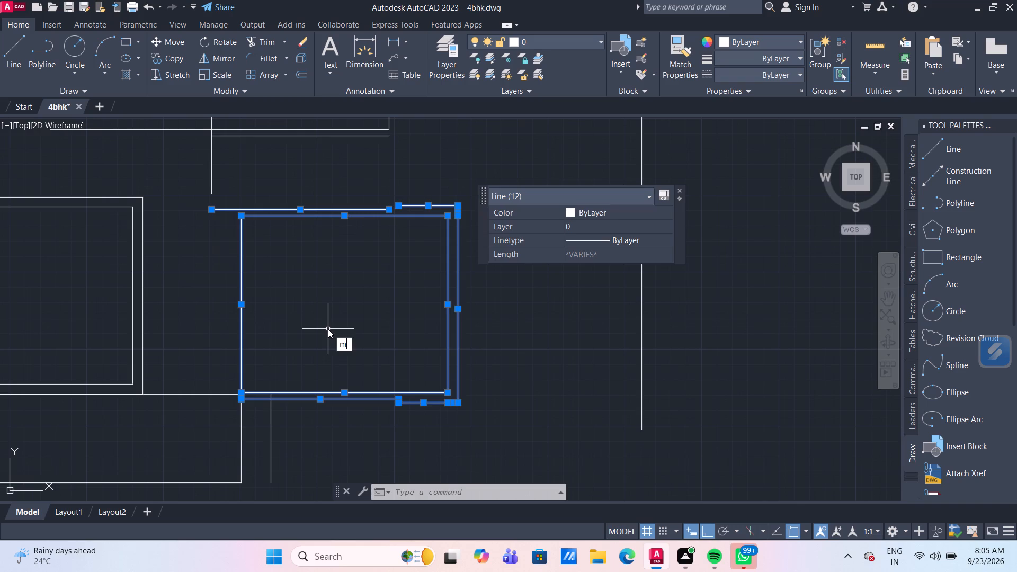
pyautogui.press('Return')
pyautogui.scroll(2, 291, 411)
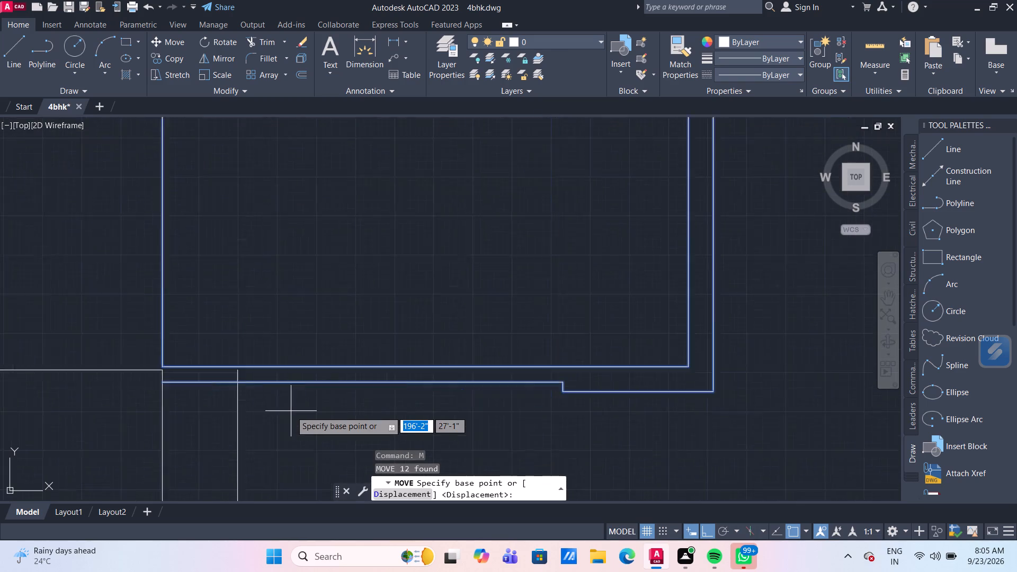
pyautogui.scroll(1, 291, 411)
pyautogui.scroll(-1, 262, 402)
pyautogui.moveTo(270, 398); pyautogui.dragTo(372, 371, button='middle')
pyautogui.scroll(2, 337, 355)
pyautogui.click(313, 351)
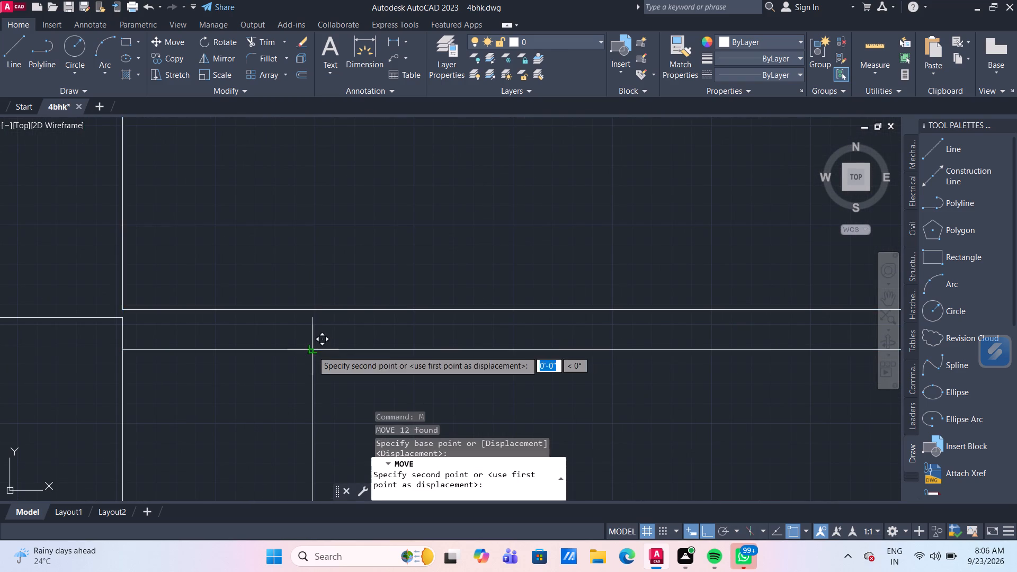
pyautogui.click(120, 350)
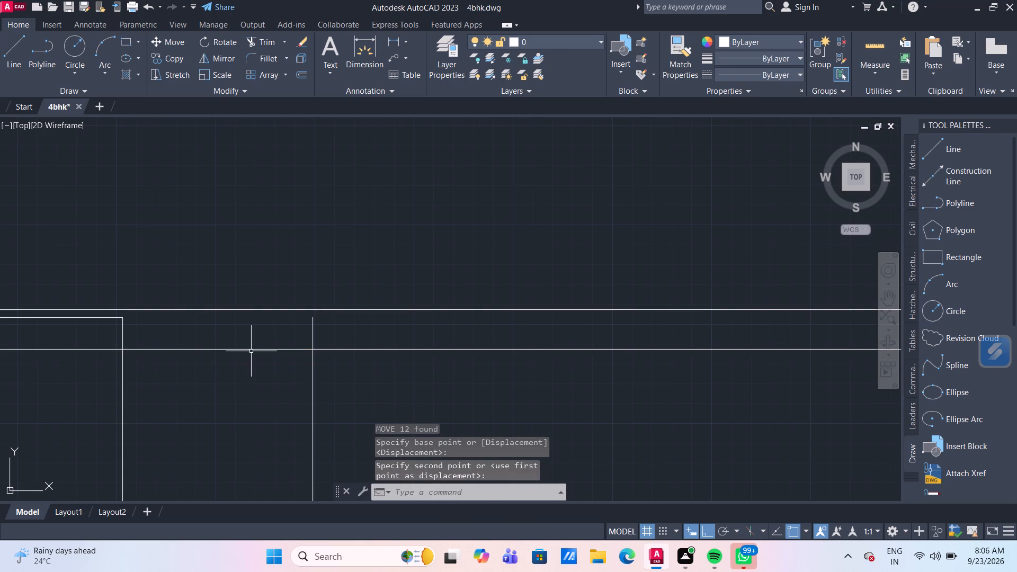
# Delete the 6' vertical reference line below the moved lower-right room.
pyautogui.scroll(-6, 252, 351)
pyautogui.scroll(3, 289, 384)
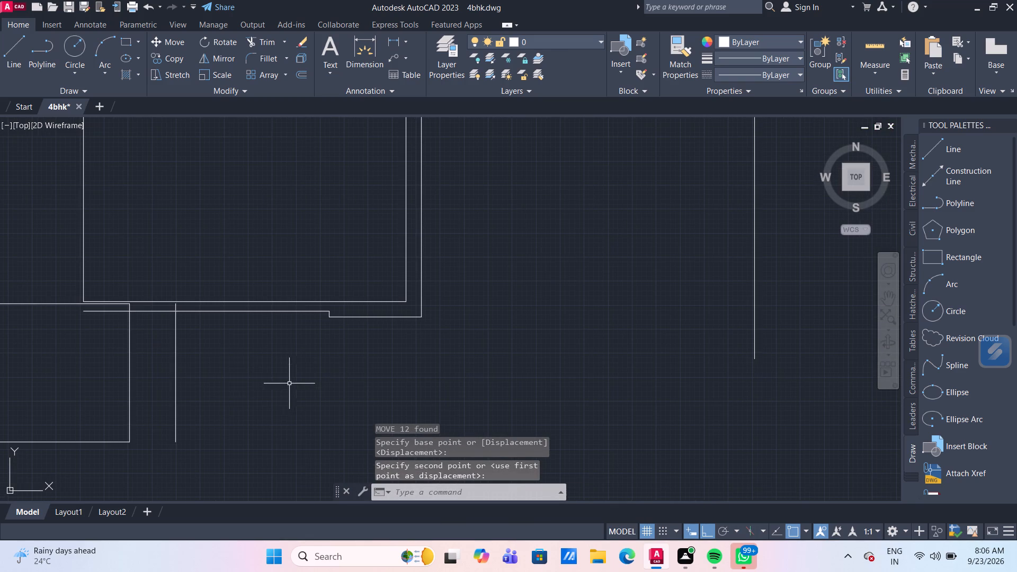
pyautogui.click(176, 361)
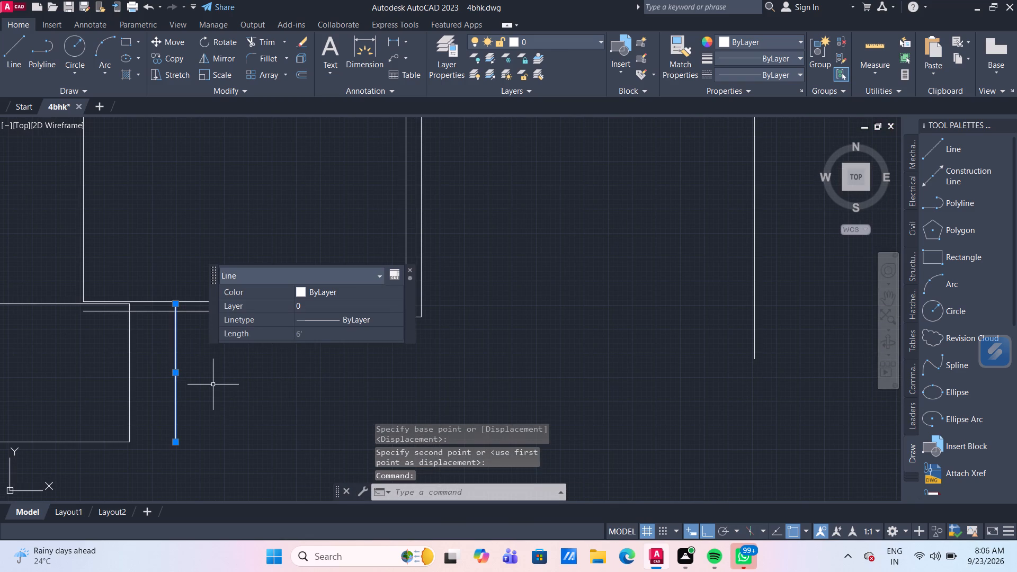
pyautogui.press('Delete')
# Draw a vertical wall line from the left end of the lower-right room's short upper outer wall to the lower wall line of the room above.
pyautogui.scroll(-1, 245, 375)
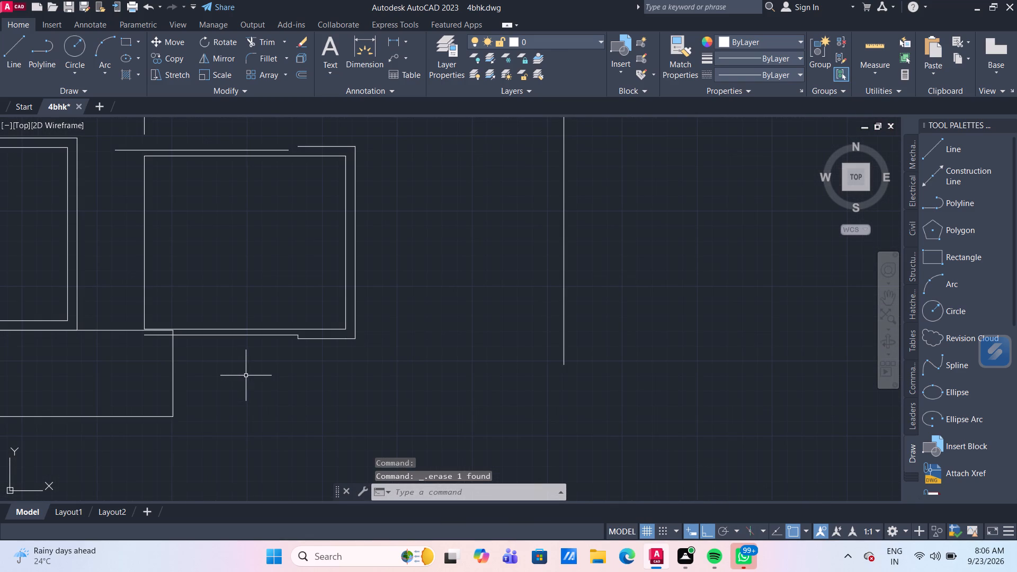
pyautogui.moveTo(261, 229); pyautogui.dragTo(256, 367, button='middle')
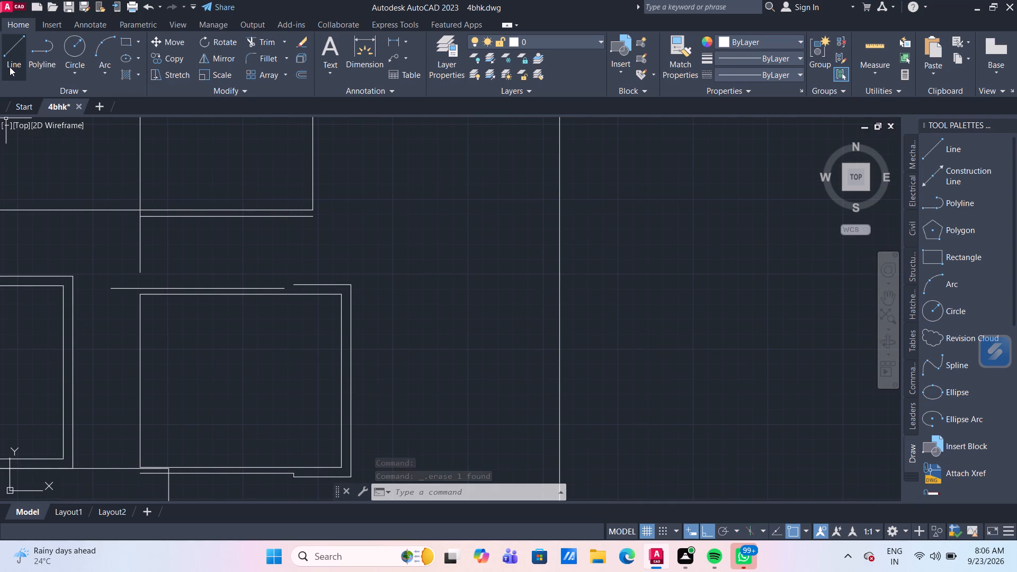
pyautogui.click(10, 67)
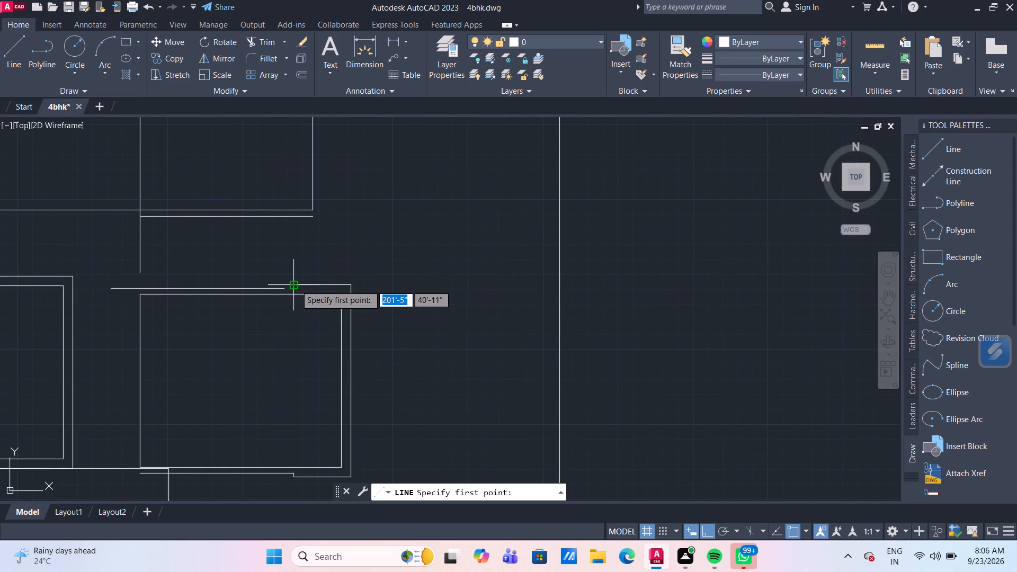
pyautogui.moveTo(296, 285); pyautogui.dragTo(296, 275)
pyautogui.click(293, 215)
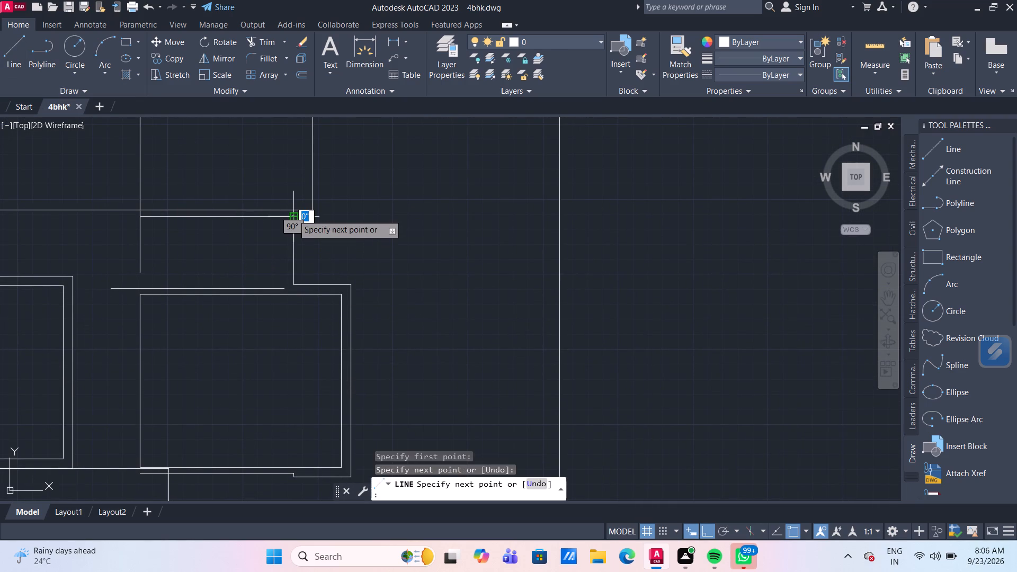
pyautogui.press('Return')
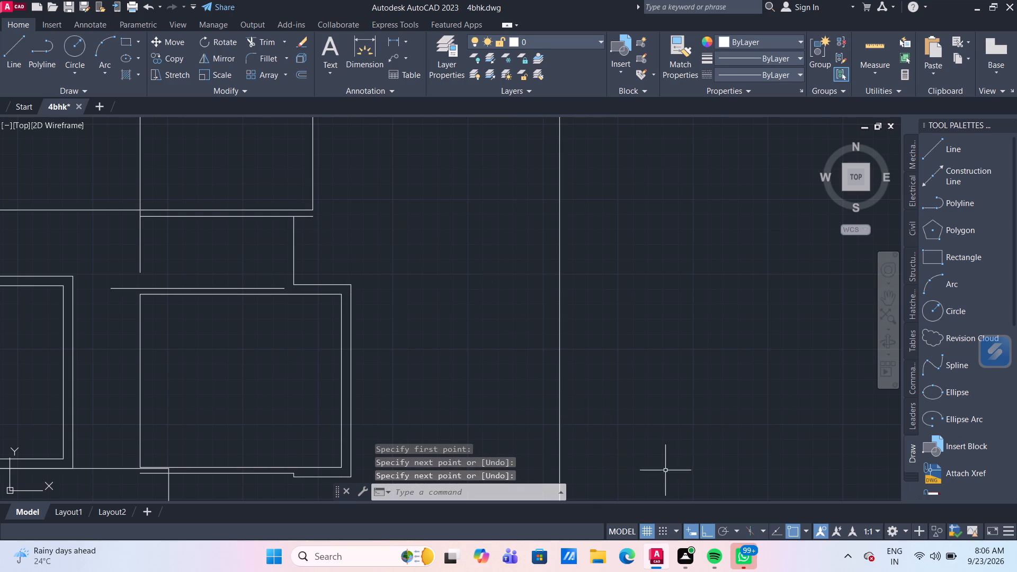
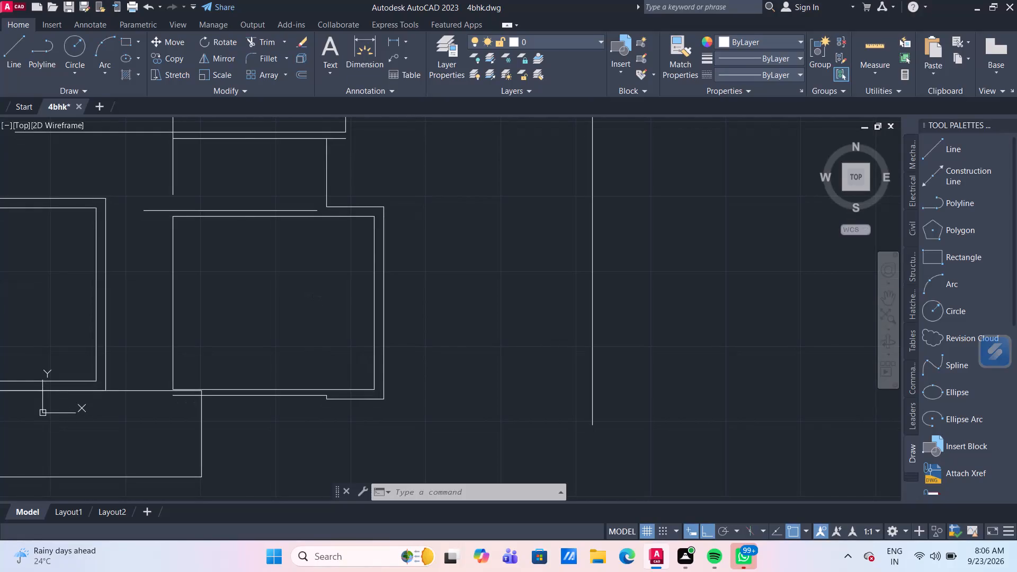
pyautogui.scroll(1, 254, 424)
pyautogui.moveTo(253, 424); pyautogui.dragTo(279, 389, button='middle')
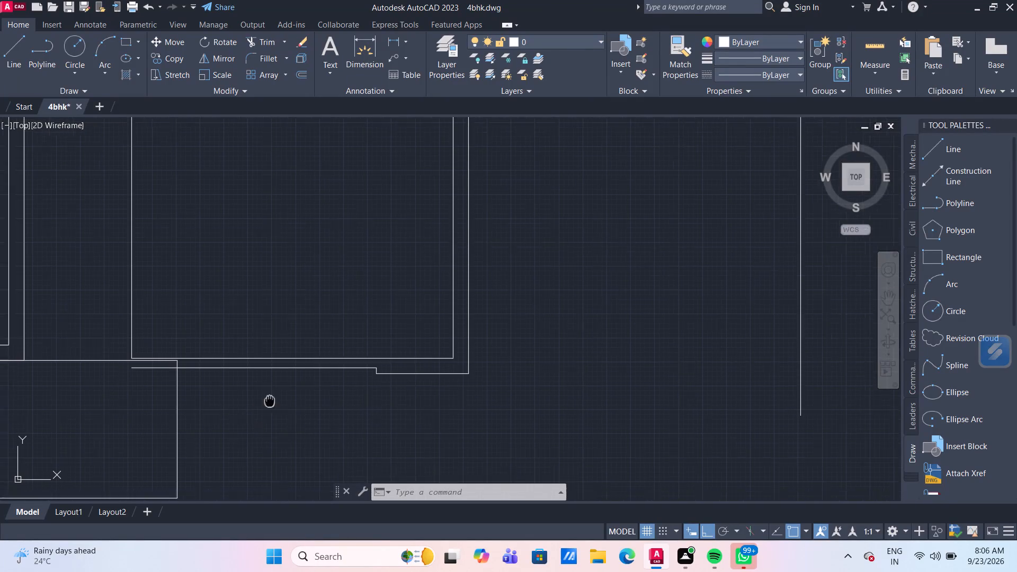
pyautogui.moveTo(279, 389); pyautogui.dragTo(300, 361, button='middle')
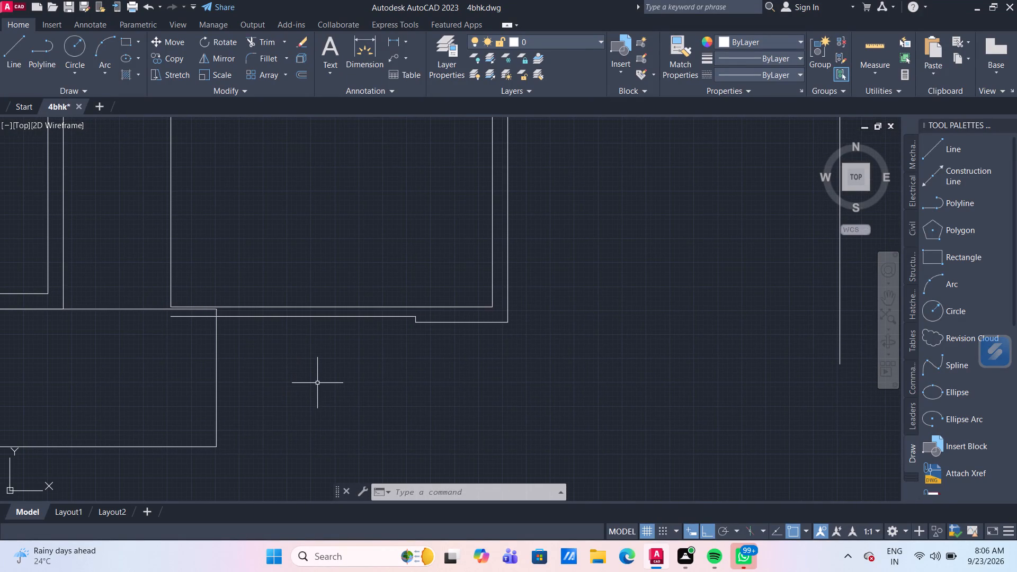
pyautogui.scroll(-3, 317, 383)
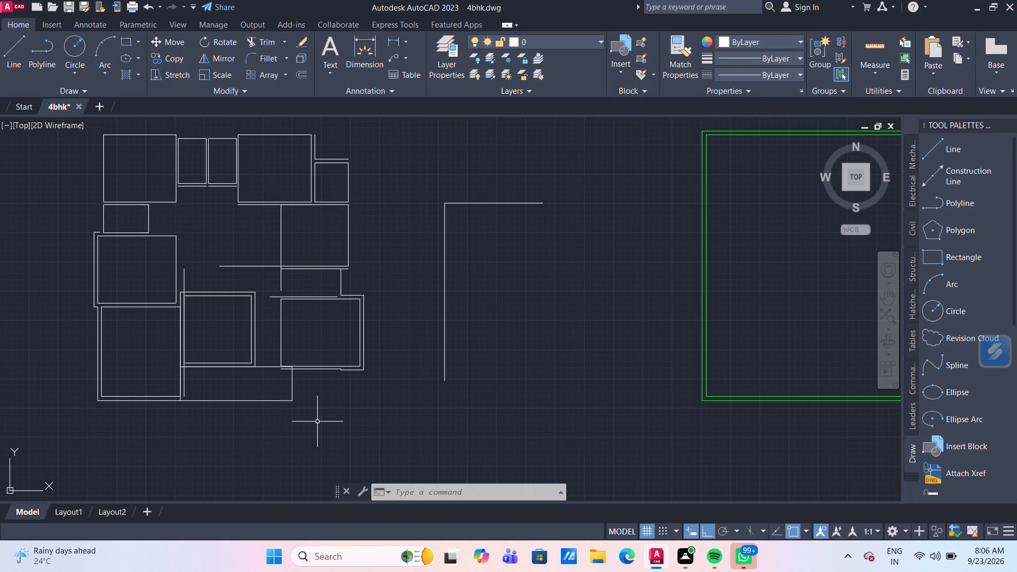
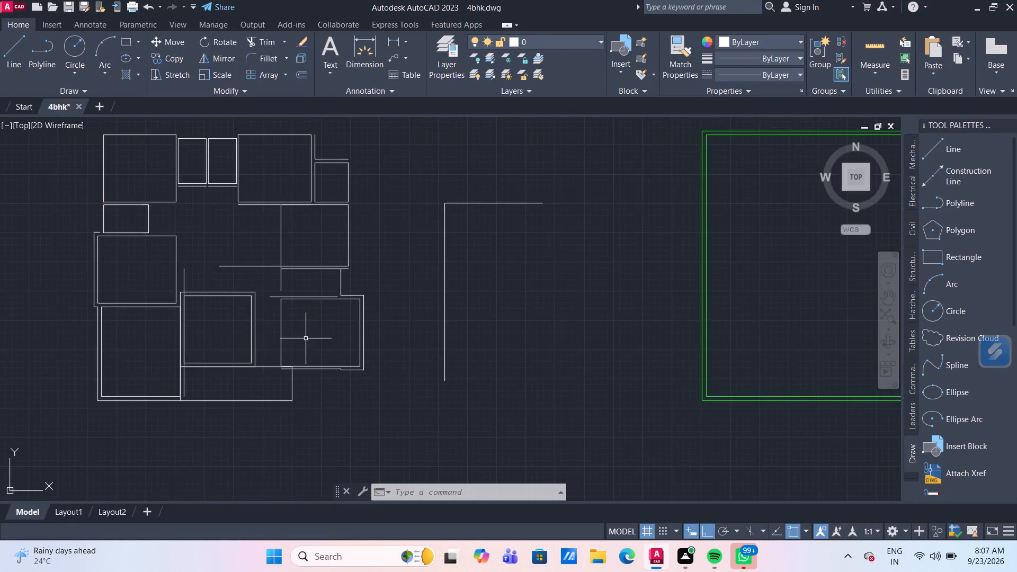
# Quick-measure the long narrow strip below the middle bottom room of the plan.
pyautogui.scroll(1, 309, 337)
pyautogui.moveTo(313, 317); pyautogui.dragTo(431, 363, button='middle')
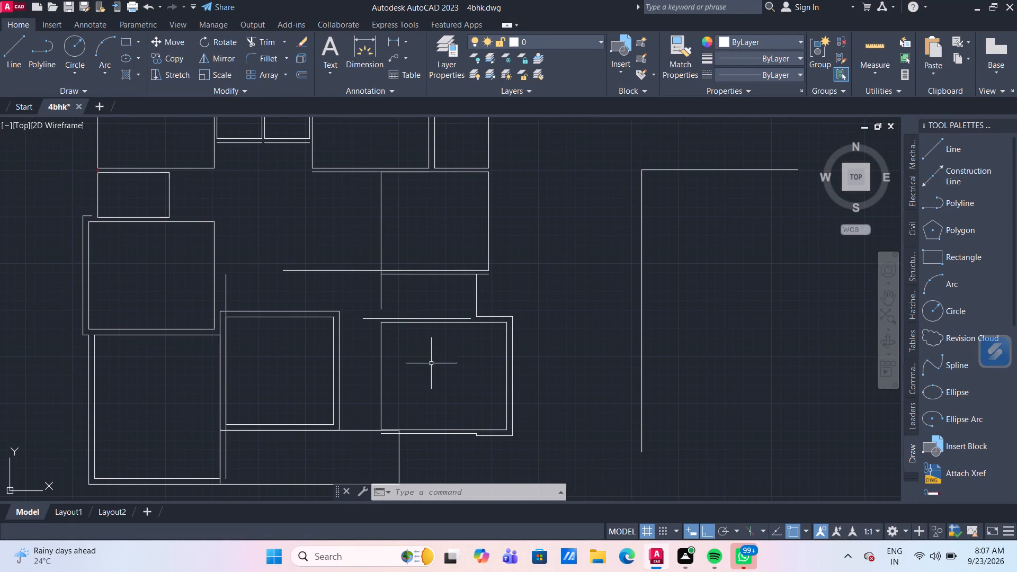
pyautogui.moveTo(433, 391); pyautogui.dragTo(440, 327, button='middle')
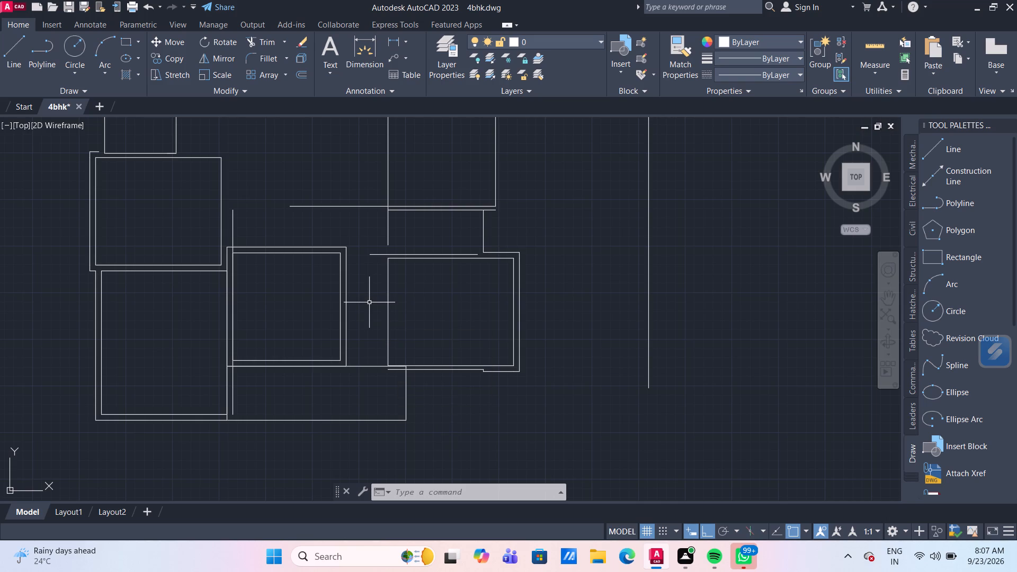
pyautogui.moveTo(363, 301); pyautogui.dragTo(372, 236, button='middle')
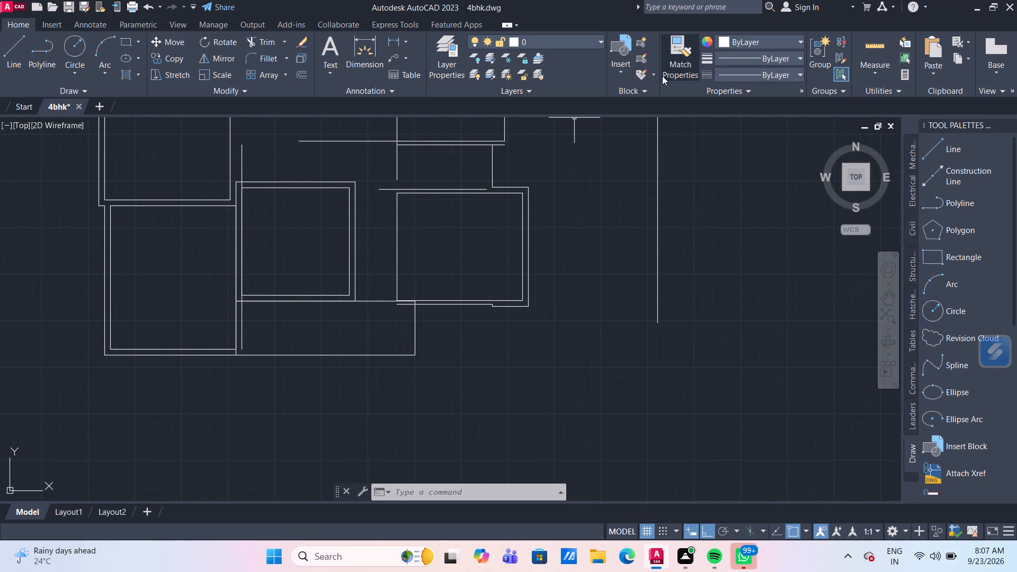
pyautogui.click(882, 48)
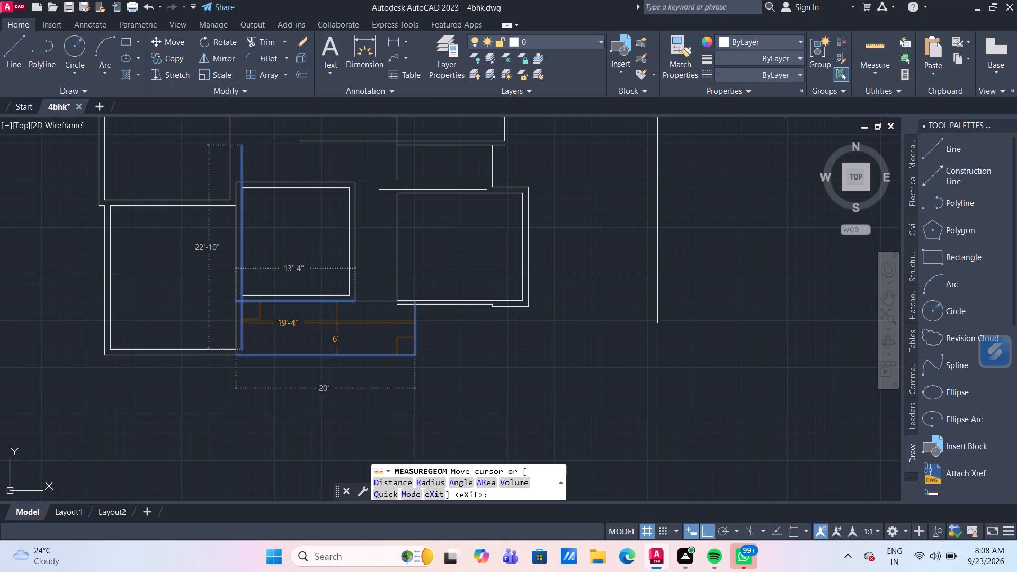
pyautogui.press('Escape')
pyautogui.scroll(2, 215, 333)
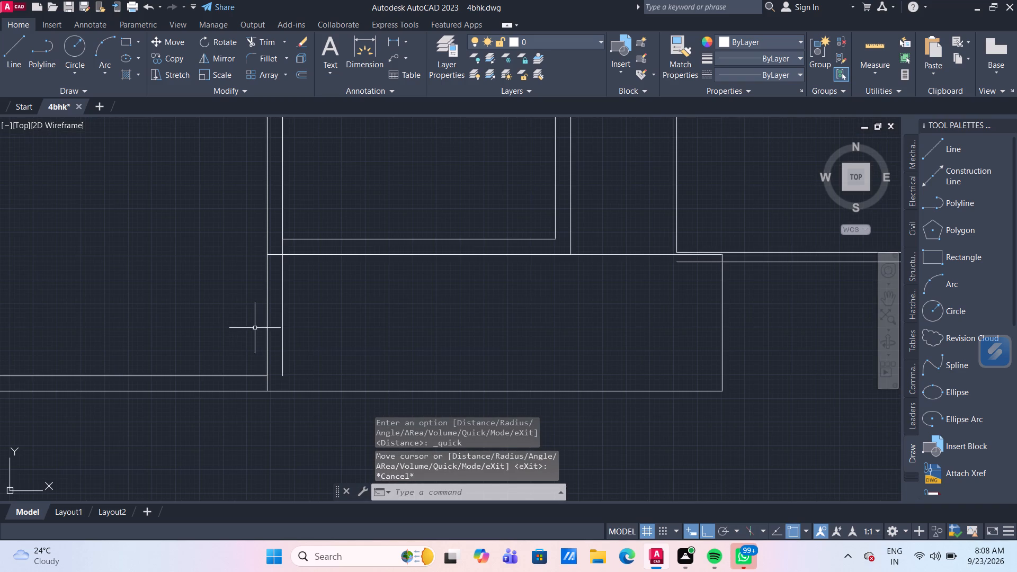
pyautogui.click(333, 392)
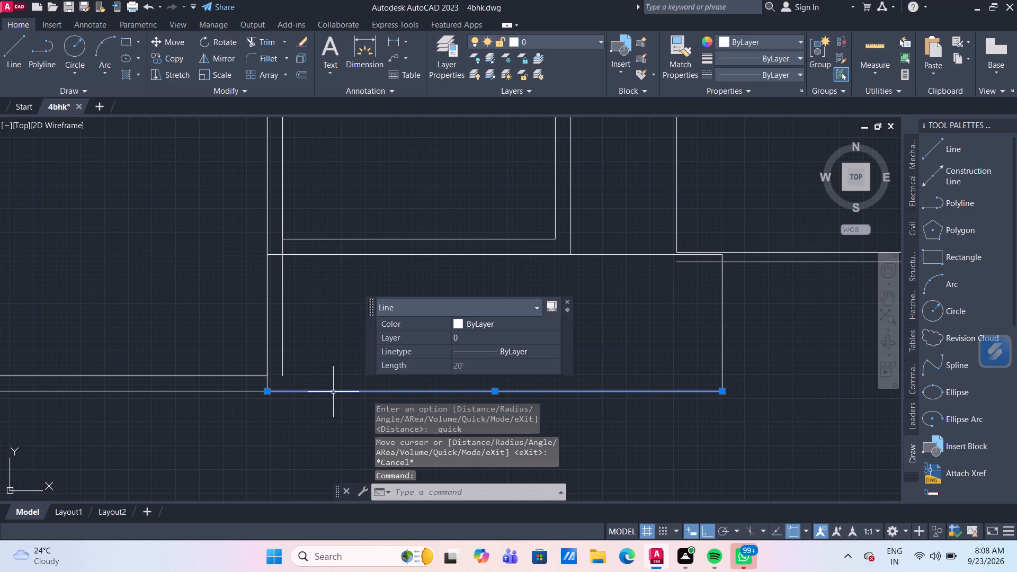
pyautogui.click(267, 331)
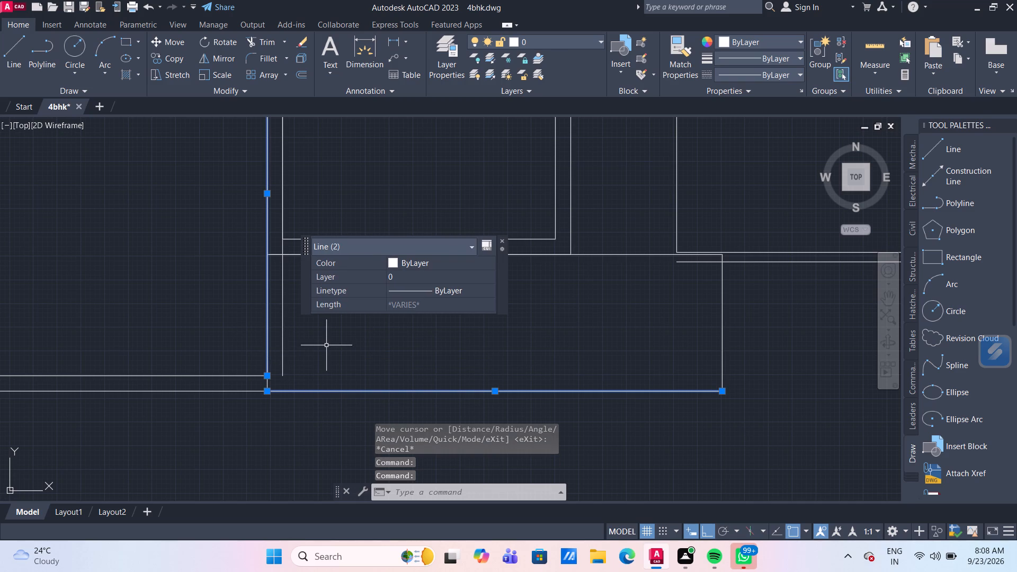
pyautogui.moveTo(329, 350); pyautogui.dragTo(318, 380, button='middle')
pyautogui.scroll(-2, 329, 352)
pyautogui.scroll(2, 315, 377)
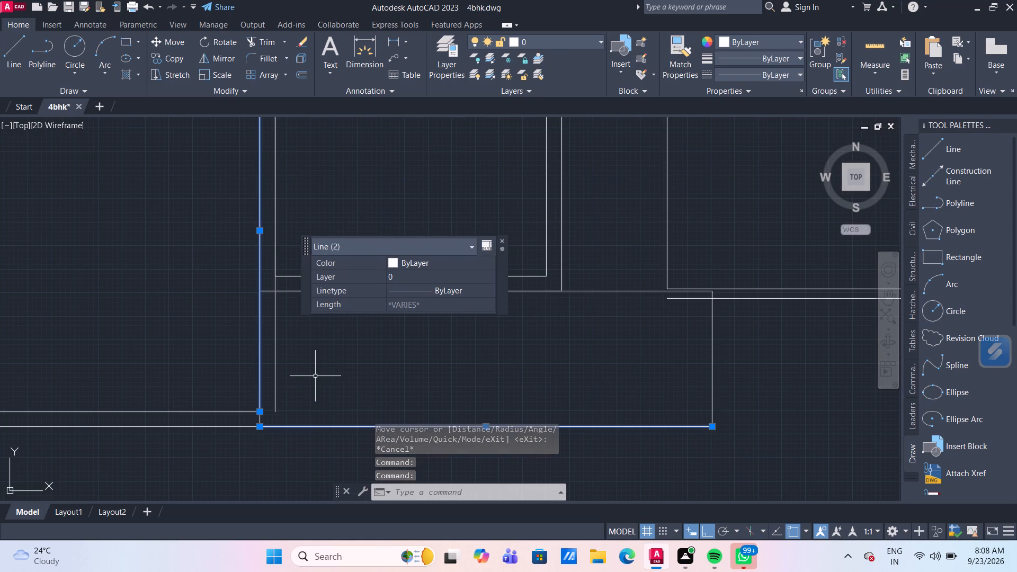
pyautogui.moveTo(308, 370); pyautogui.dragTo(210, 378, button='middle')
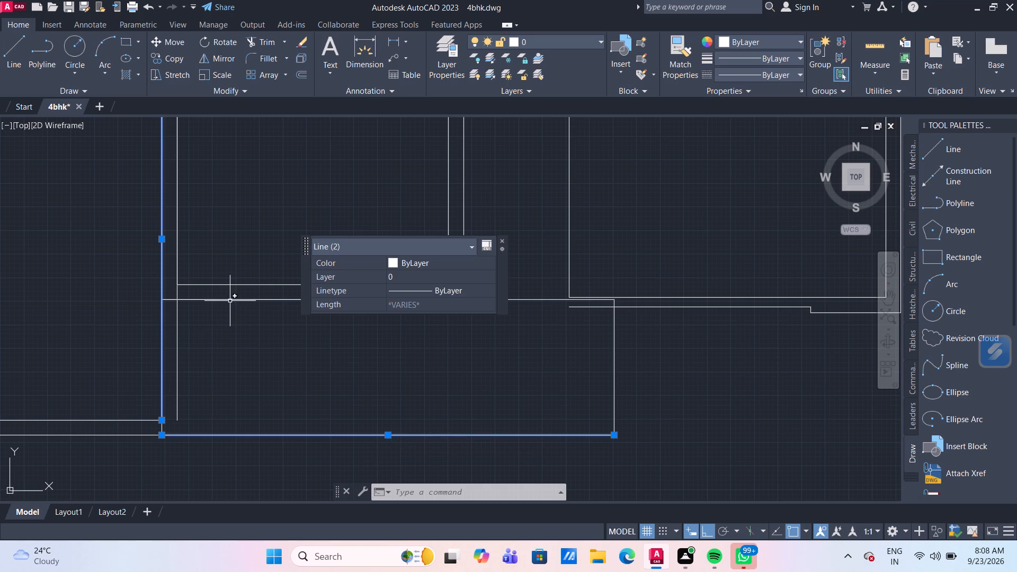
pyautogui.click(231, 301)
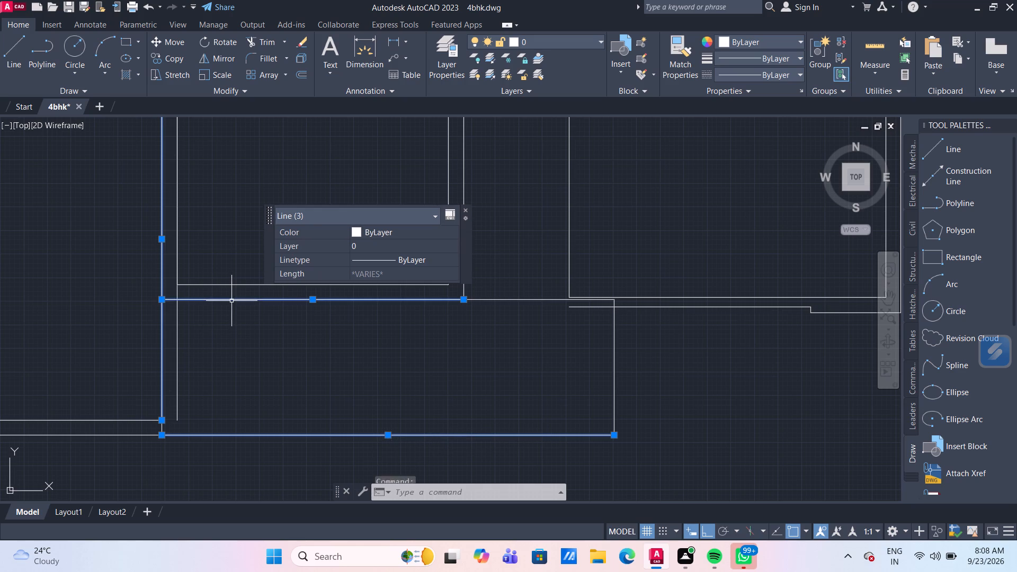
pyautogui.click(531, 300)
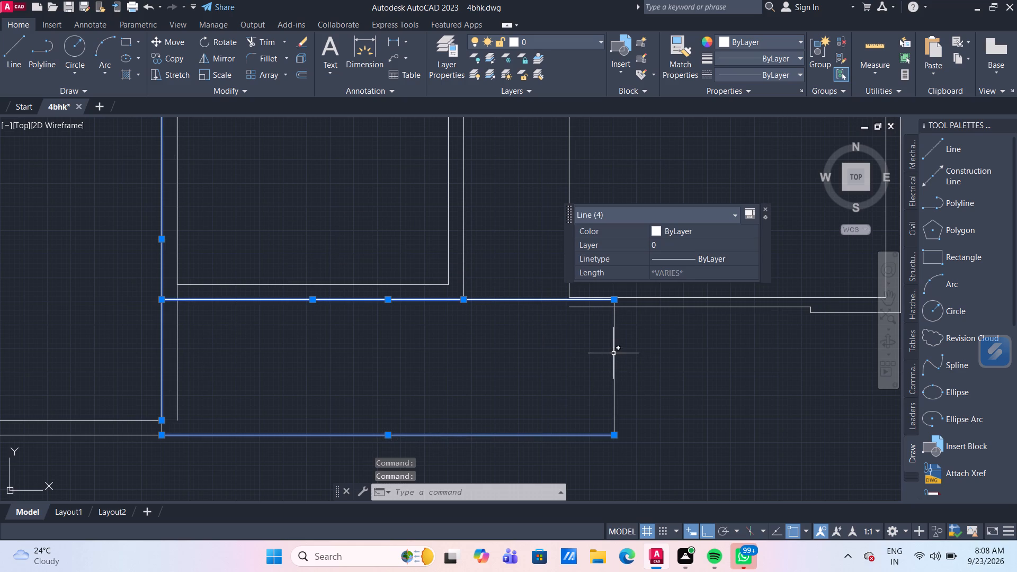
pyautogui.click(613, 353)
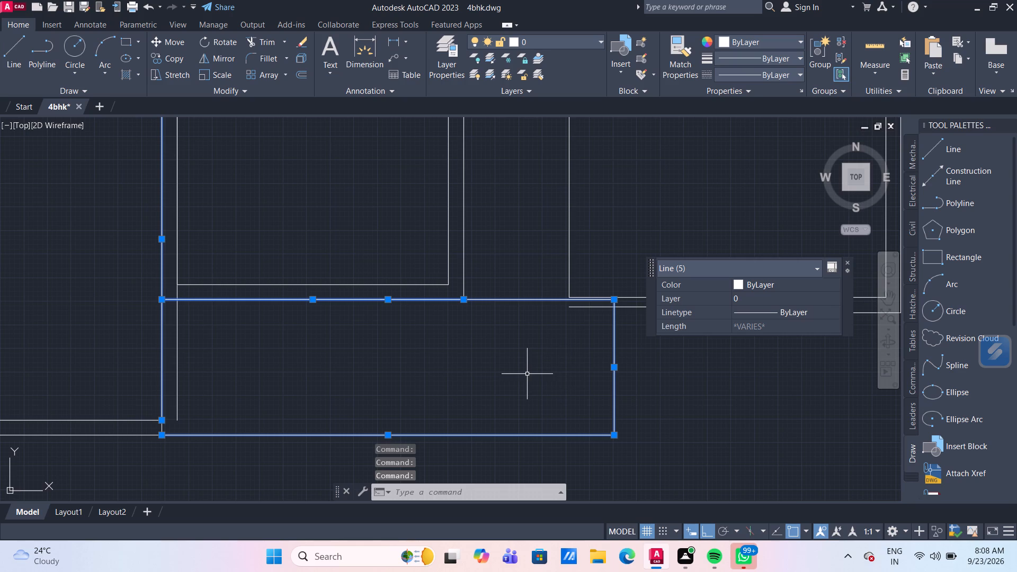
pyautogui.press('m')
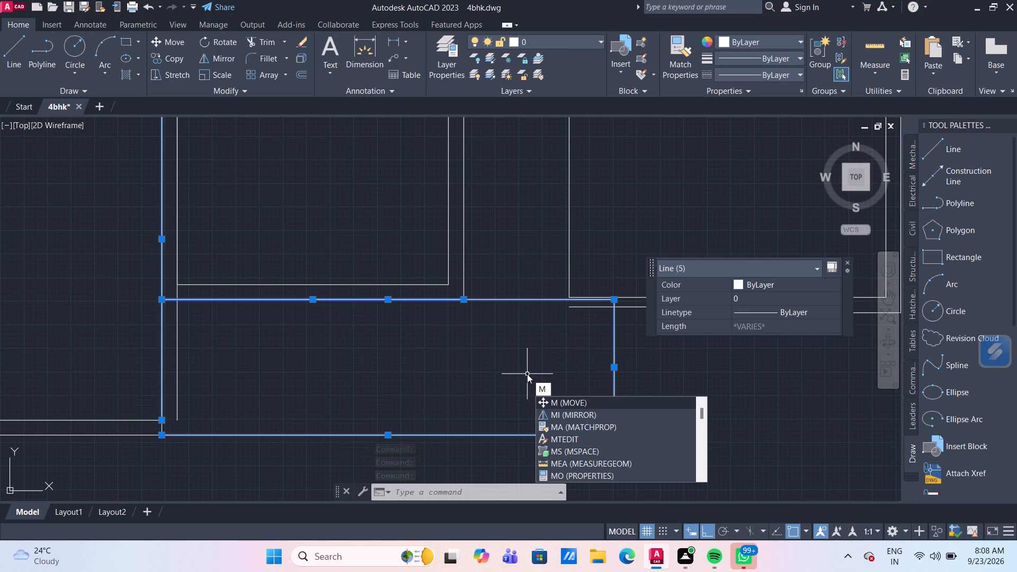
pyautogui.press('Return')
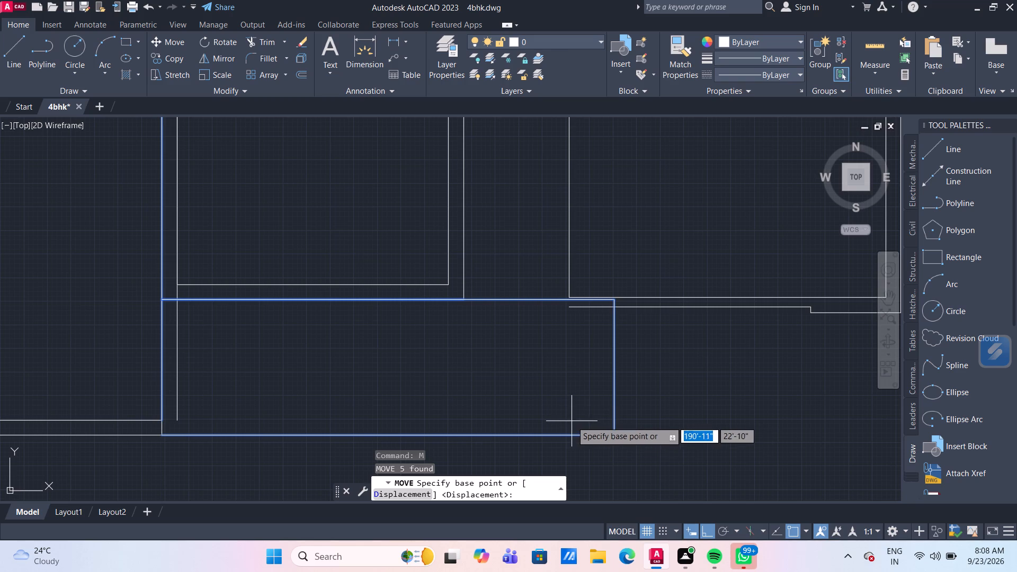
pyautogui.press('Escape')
# Quick-measure the narrow strip's width and height again.
pyautogui.click(878, 51)
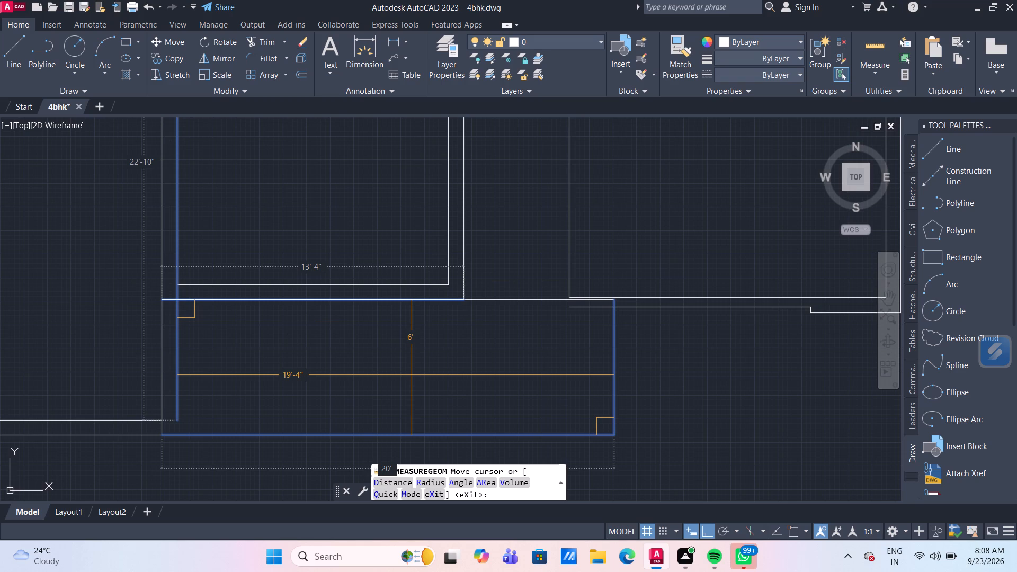
pyautogui.press('Escape')
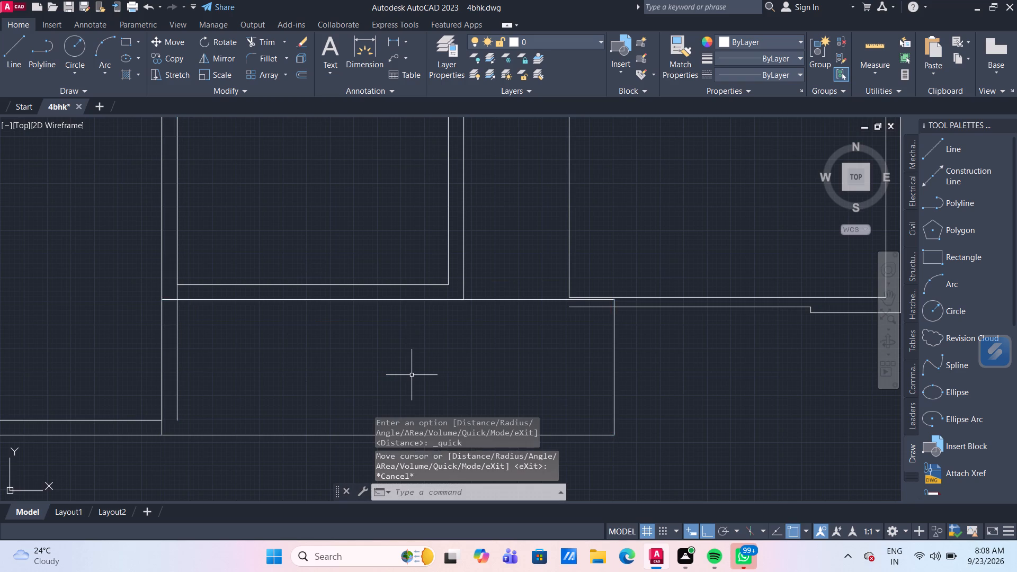
# Move the strip's top, bottom and right-hand lines horizontally so their left ends meet the adjacent vertical wall line.
pyautogui.moveTo(412, 373); pyautogui.dragTo(393, 320, button='middle')
pyautogui.moveTo(646, 408); pyautogui.dragTo(594, 374)
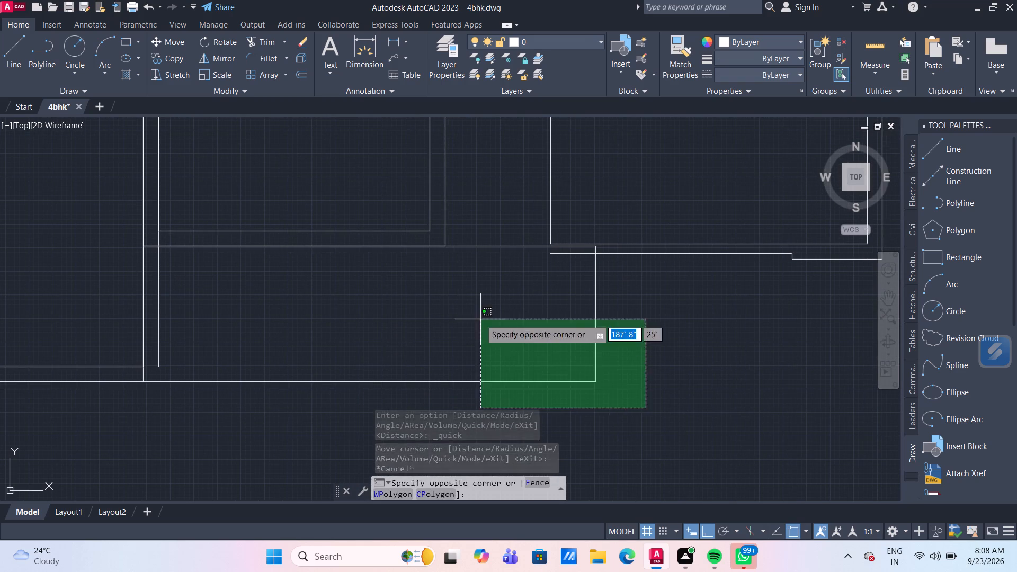
pyautogui.click(480, 319)
pyautogui.click(474, 246)
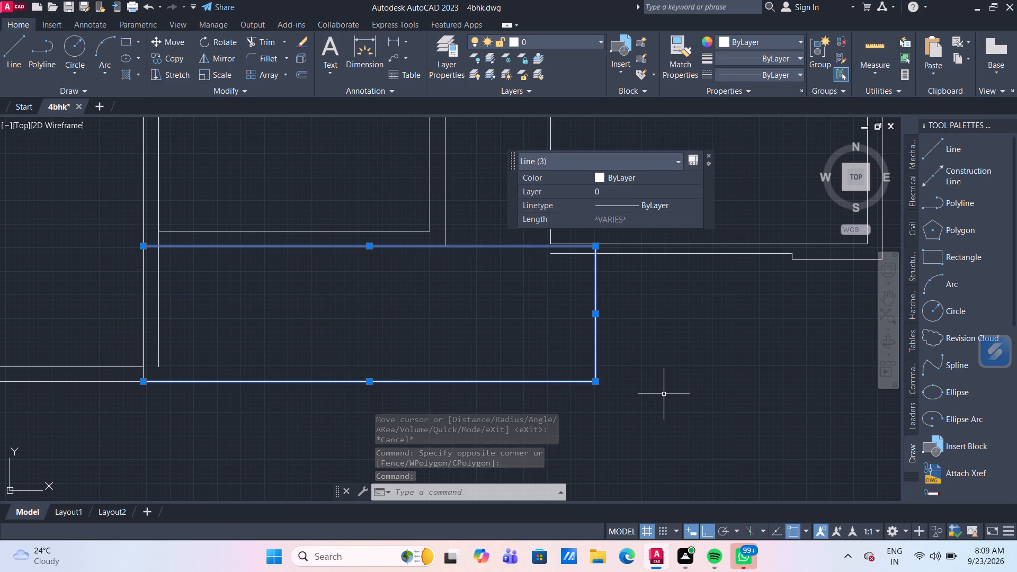
pyautogui.press('m')
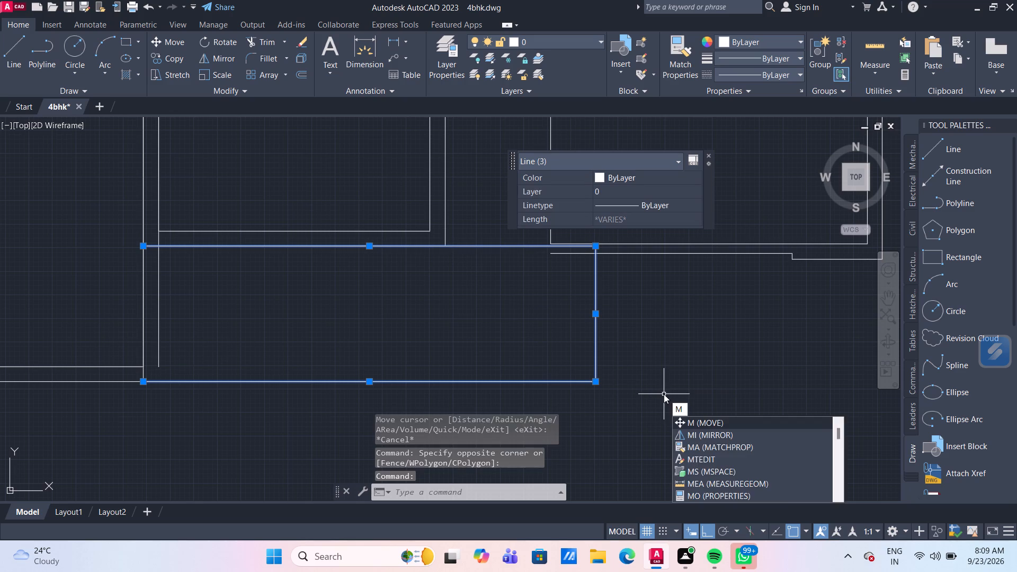
pyautogui.press('Return')
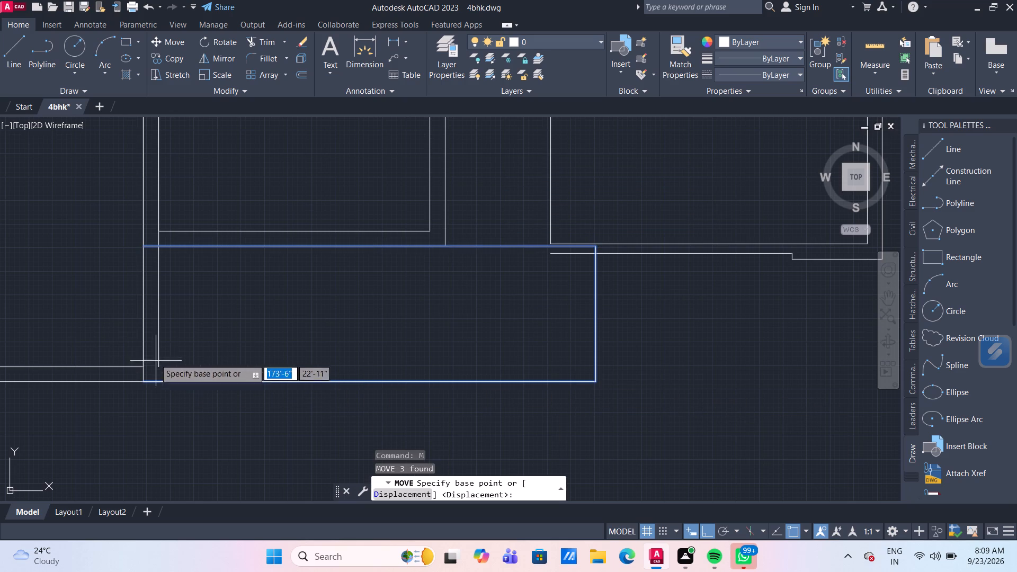
pyautogui.click(139, 247)
pyautogui.click(159, 246)
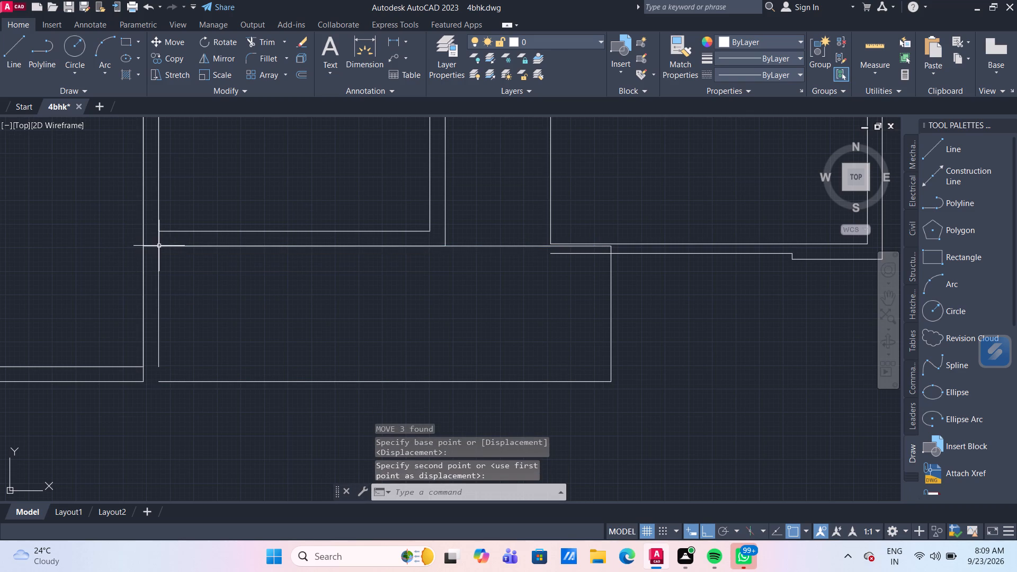
# Quick-measure the lower-right room of the plan and inspect the stepped wall line beneath it.
pyautogui.scroll(-2, 387, 342)
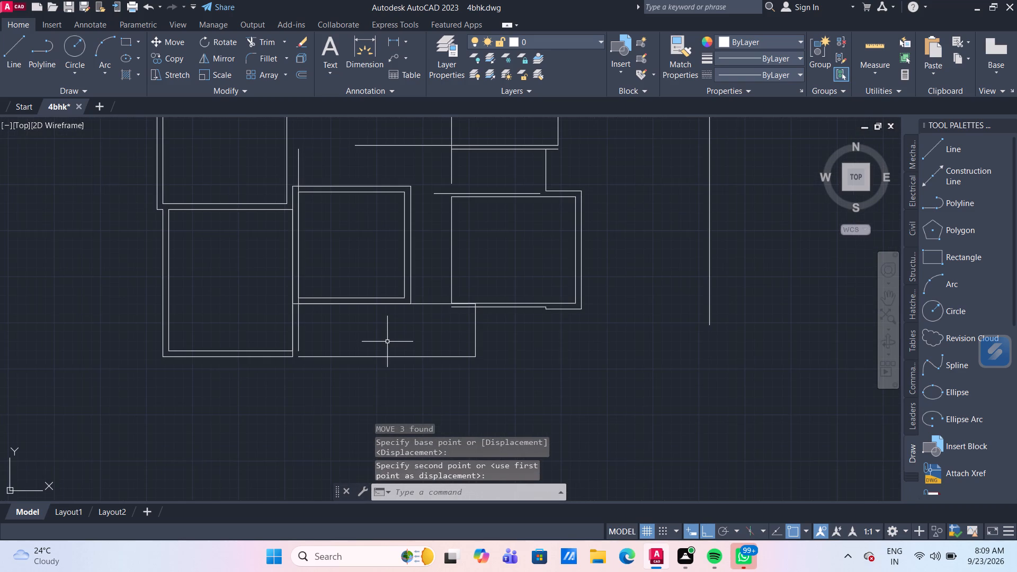
pyautogui.moveTo(388, 342); pyautogui.dragTo(385, 360, button='middle')
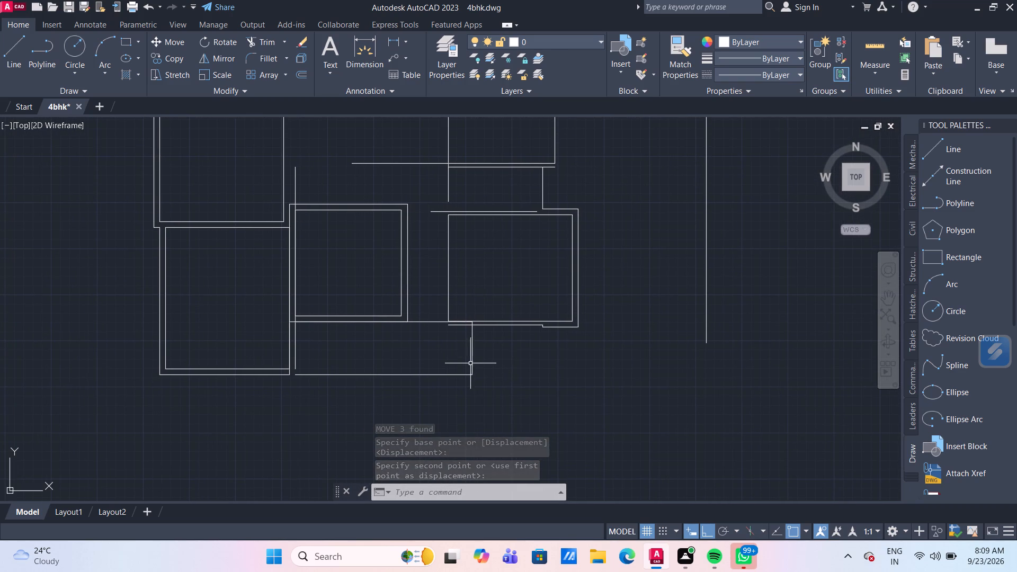
pyautogui.scroll(1, 409, 344)
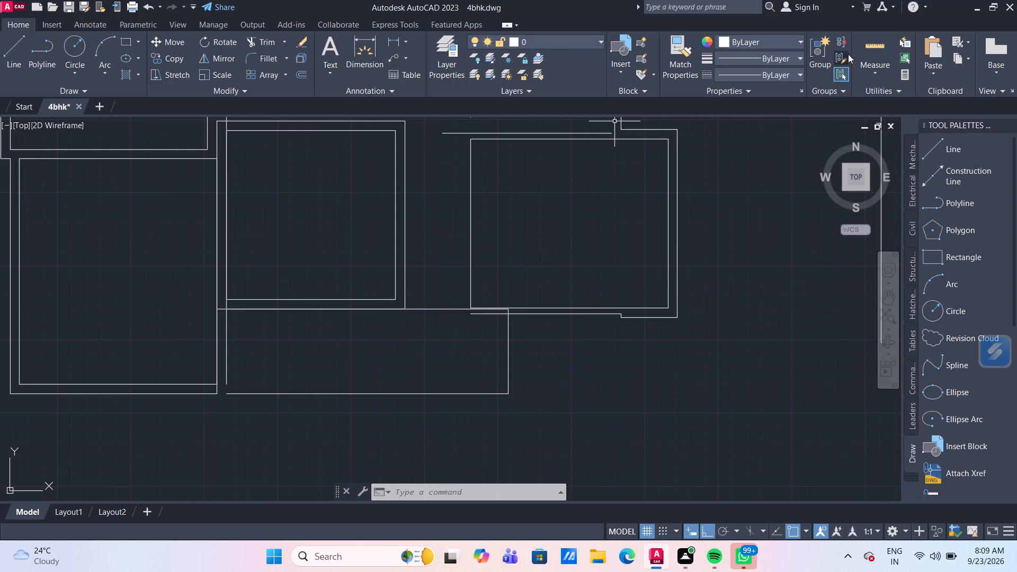
pyautogui.click(892, 55)
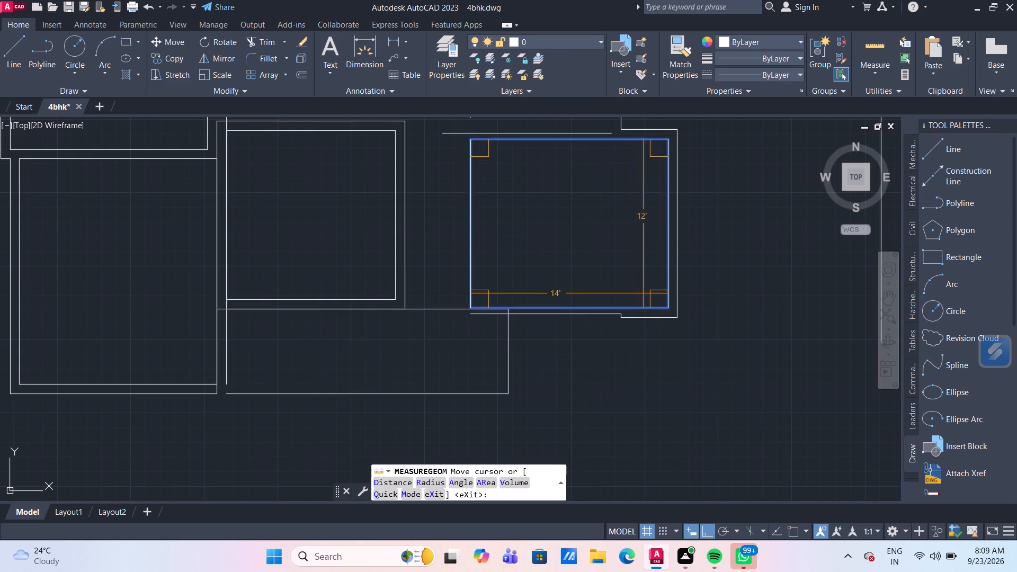
pyautogui.scroll(1, 628, 334)
pyautogui.moveTo(623, 322); pyautogui.dragTo(592, 379, button='middle')
pyautogui.scroll(1, 575, 334)
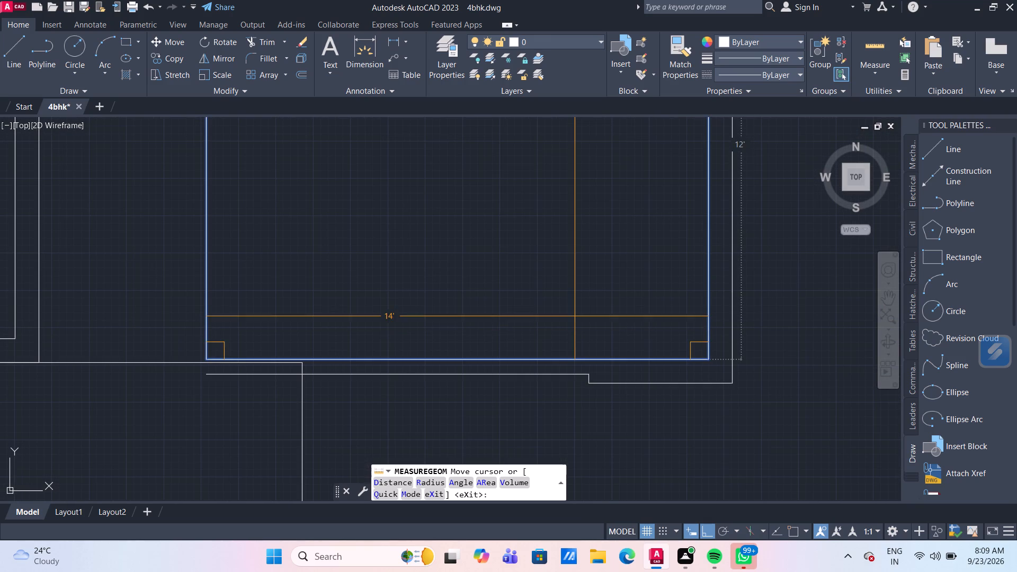
pyautogui.press('Escape')
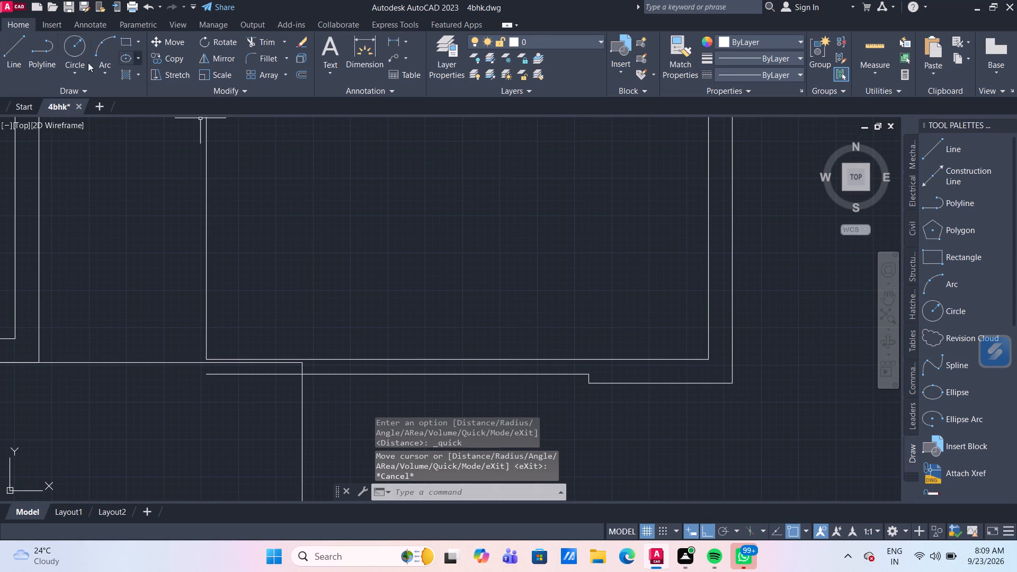
# Draw a horizontal line about 11'-4" long from the strip's upper-right corner to below the lower-right room's right inner wall.
pyautogui.click(7, 58)
pyautogui.scroll(2, 302, 374)
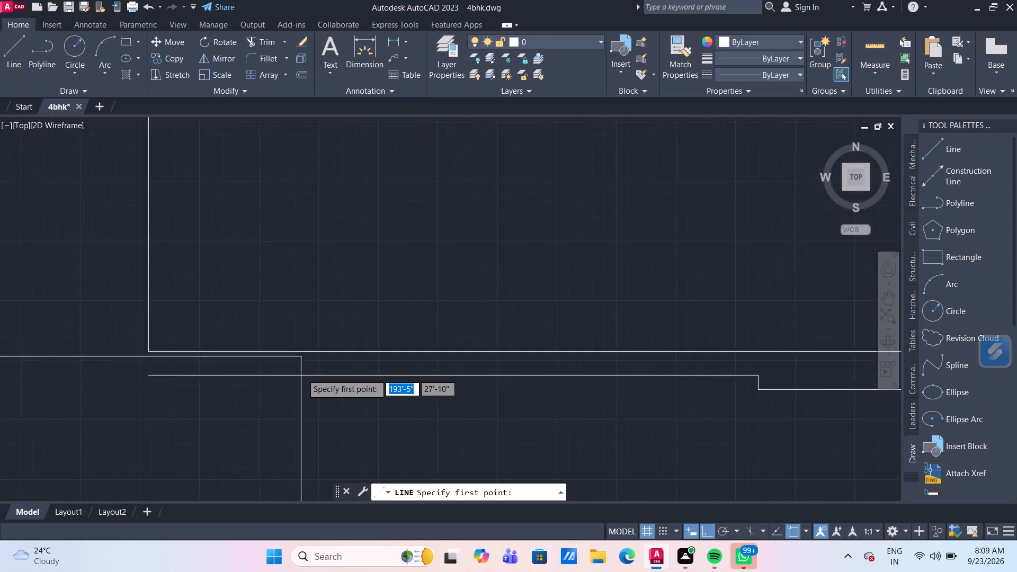
pyautogui.click(301, 347)
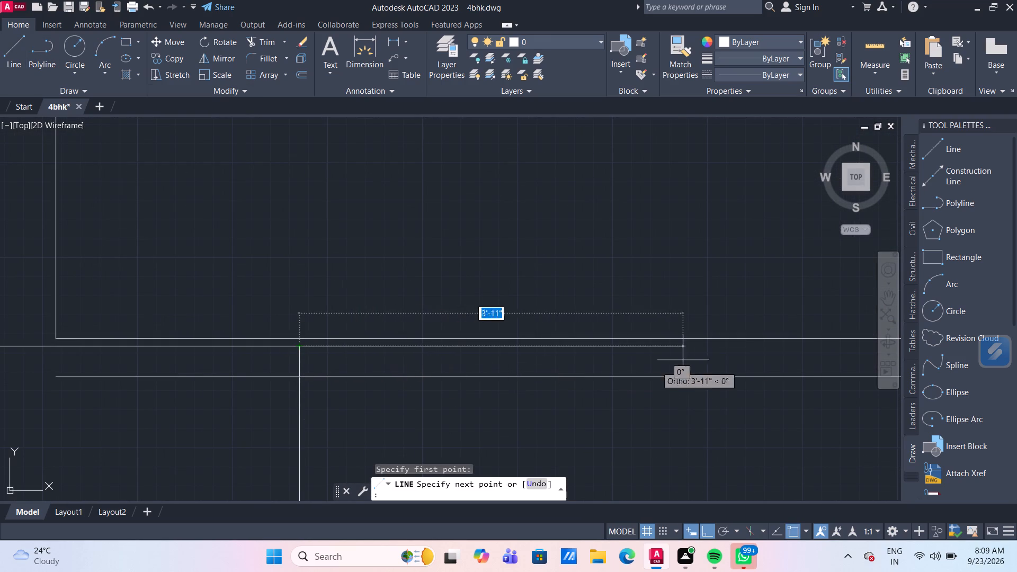
pyautogui.scroll(-2, 730, 365)
pyautogui.moveTo(733, 360); pyautogui.dragTo(387, 340, button='middle')
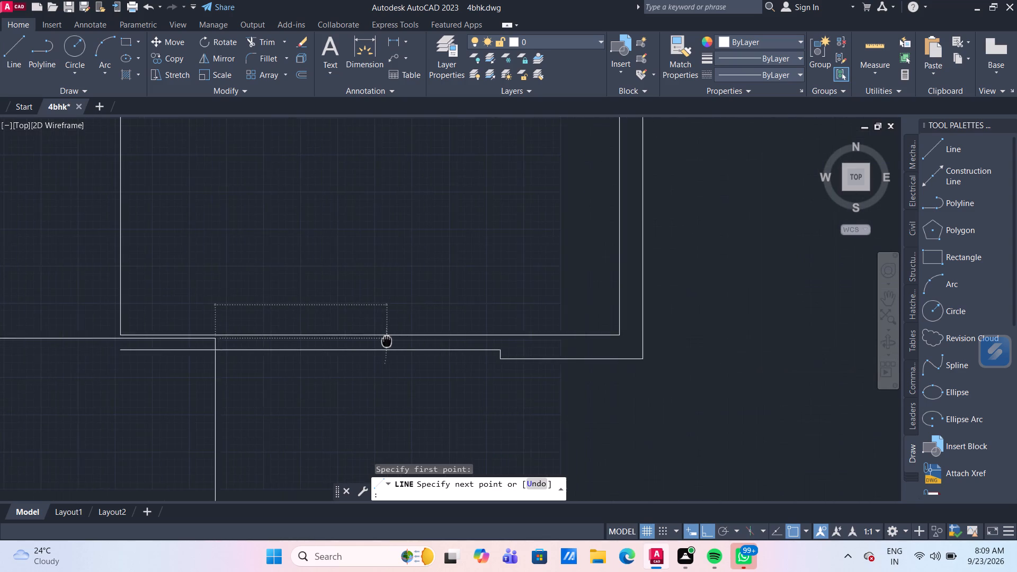
pyautogui.moveTo(387, 340); pyautogui.dragTo(377, 338, button='middle')
pyautogui.scroll(1, 638, 352)
pyautogui.scroll(3, 586, 339)
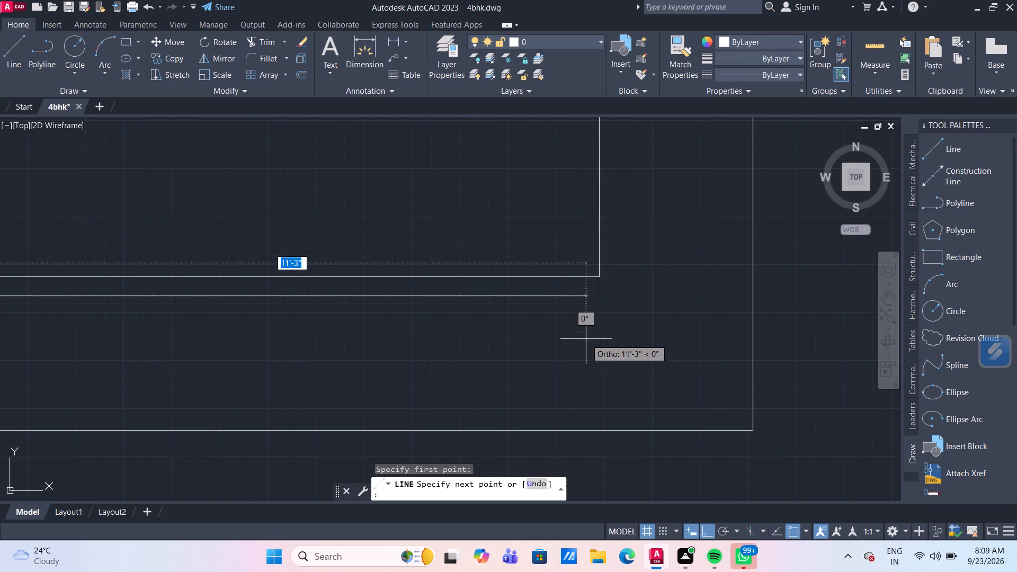
pyautogui.click(601, 297)
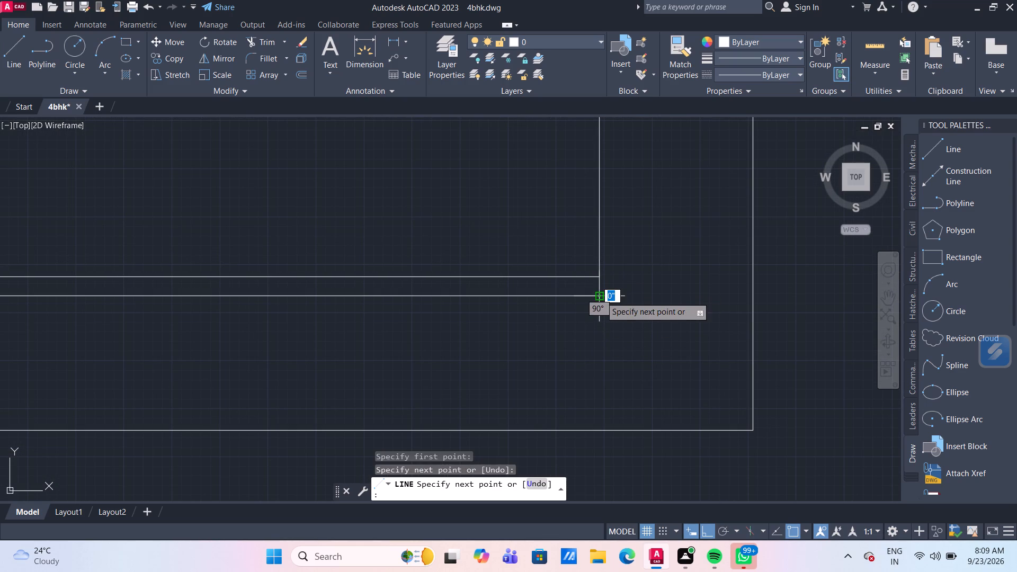
pyautogui.press('Escape')
# Delete the lower-right room's original 14' bottom inner line, just above the newly drawn horizontal line.
pyautogui.scroll(-4, 627, 287)
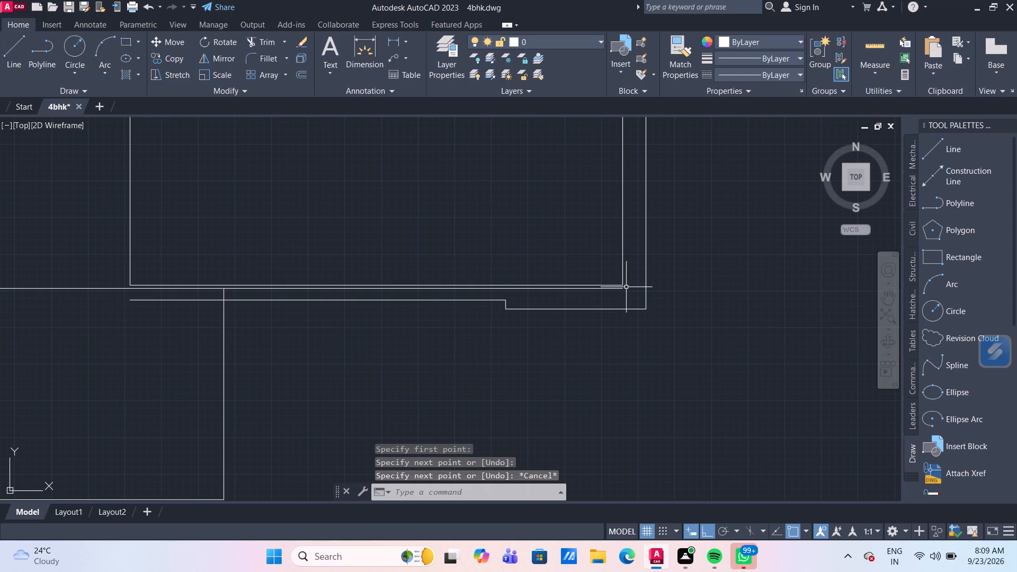
pyautogui.scroll(-1, 626, 287)
pyautogui.scroll(2, 552, 282)
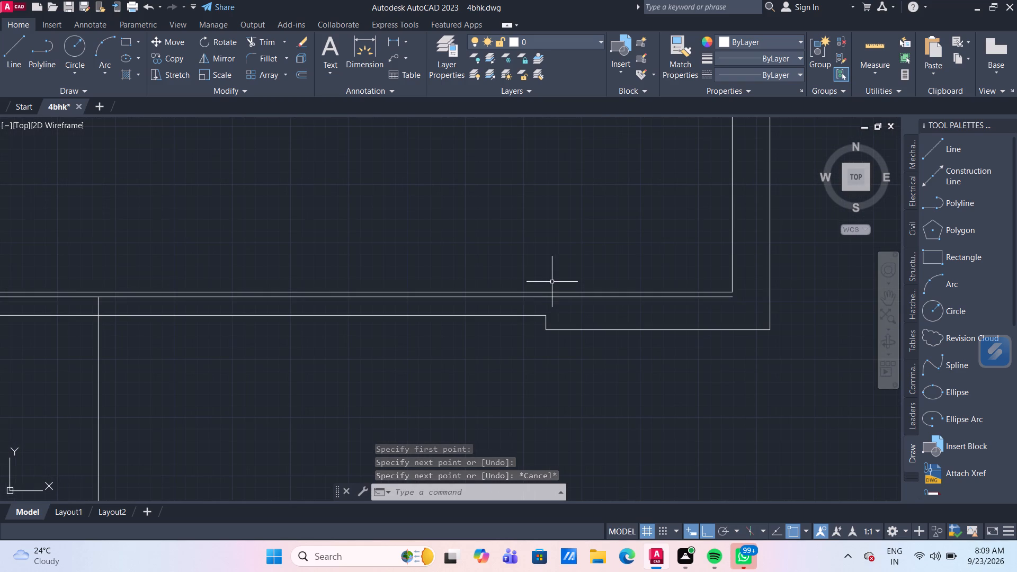
pyautogui.click(546, 293)
pyautogui.scroll(-1, 540, 289)
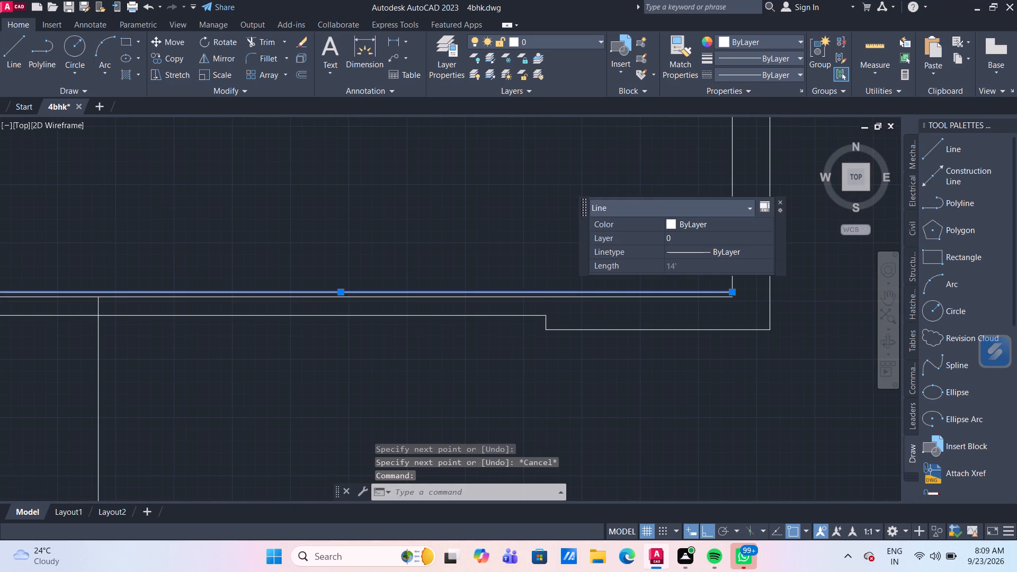
pyautogui.scroll(-1, 540, 289)
pyautogui.press('Delete')
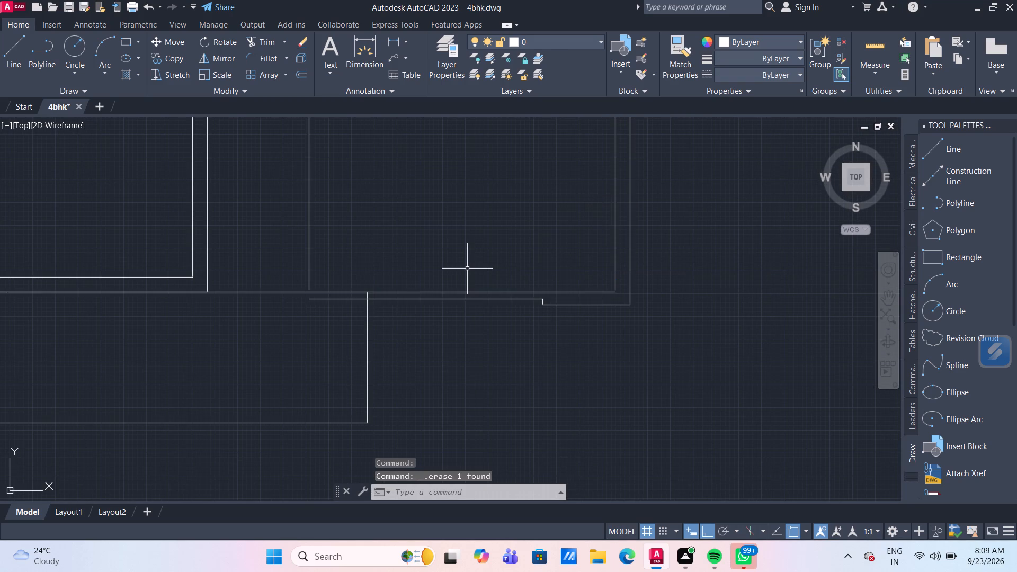
# Move the lower-right room's two inner side lines and top inner line down about 1" so the side lines meet the bottom line.
pyautogui.scroll(-1, 466, 269)
pyautogui.moveTo(513, 234); pyautogui.dragTo(503, 270, button='middle')
pyautogui.scroll(1, 488, 300)
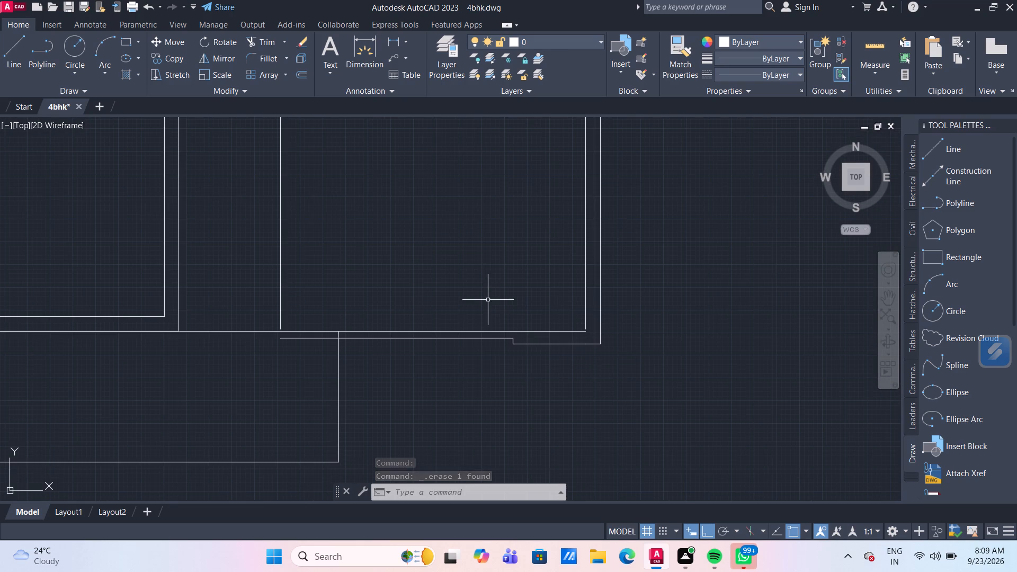
pyautogui.click(586, 300)
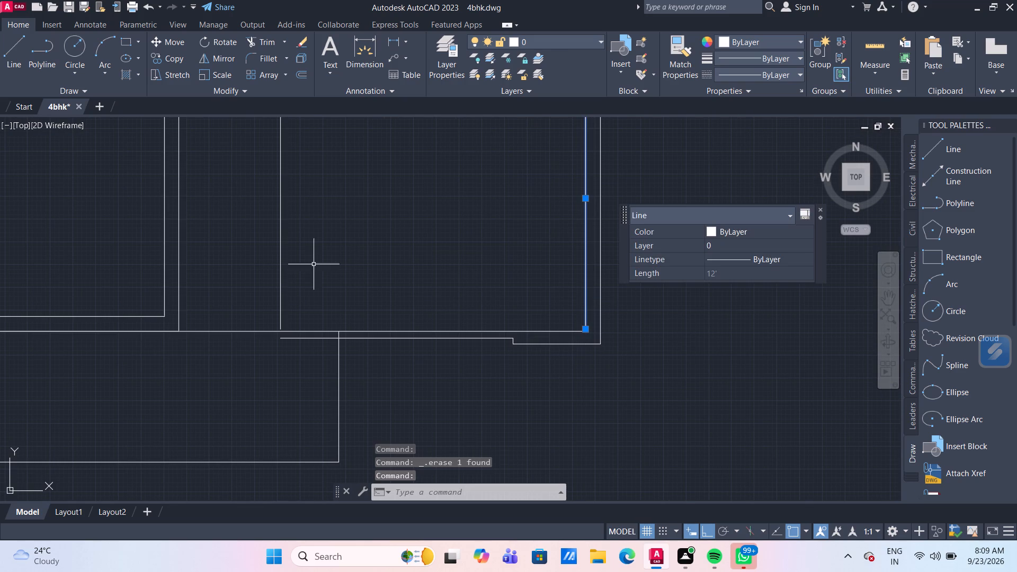
pyautogui.click(280, 252)
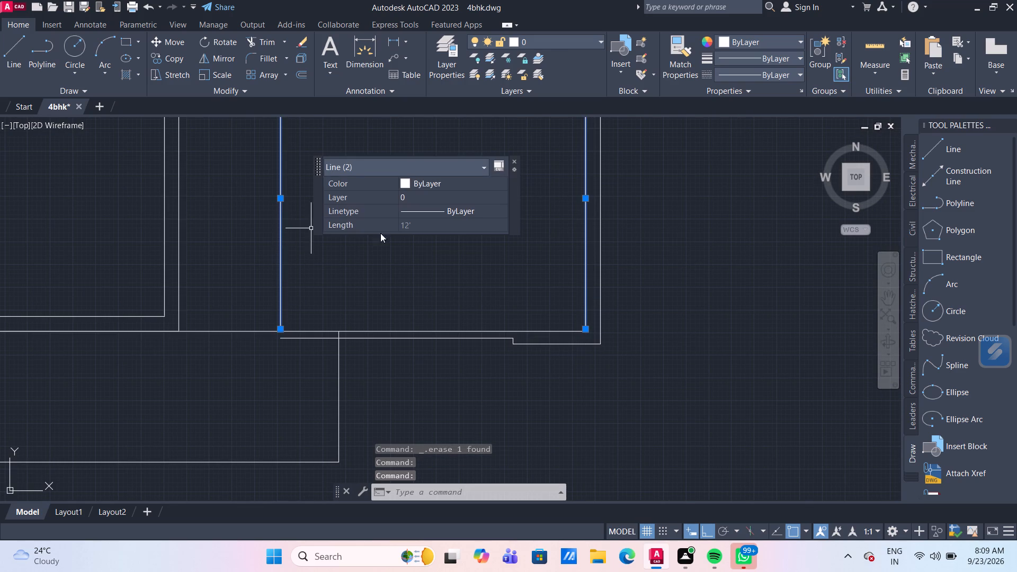
pyautogui.moveTo(430, 266); pyautogui.dragTo(412, 442, button='middle')
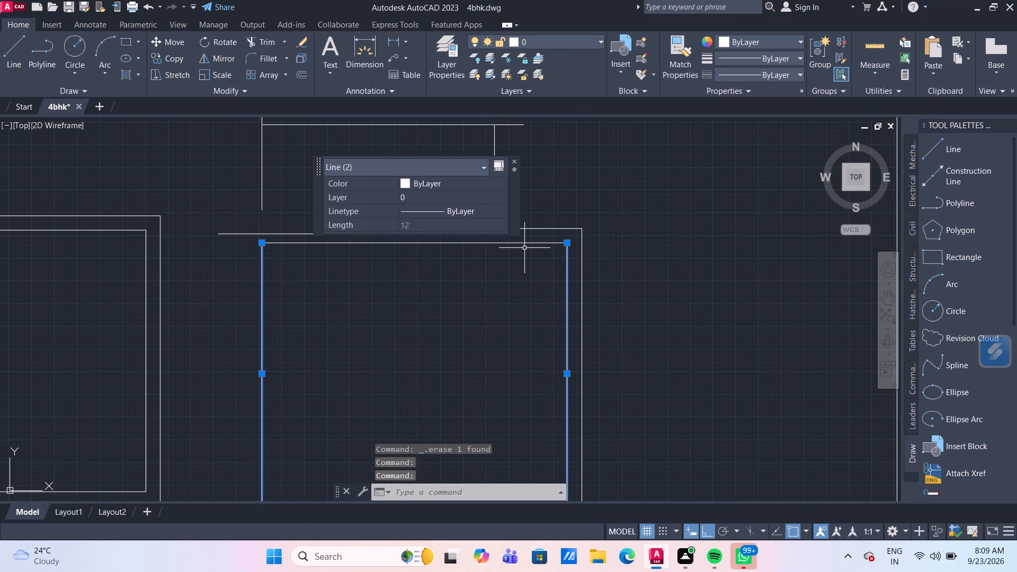
pyautogui.click(526, 244)
pyautogui.scroll(-3, 514, 326)
pyautogui.moveTo(503, 348); pyautogui.dragTo(439, 263, button='middle')
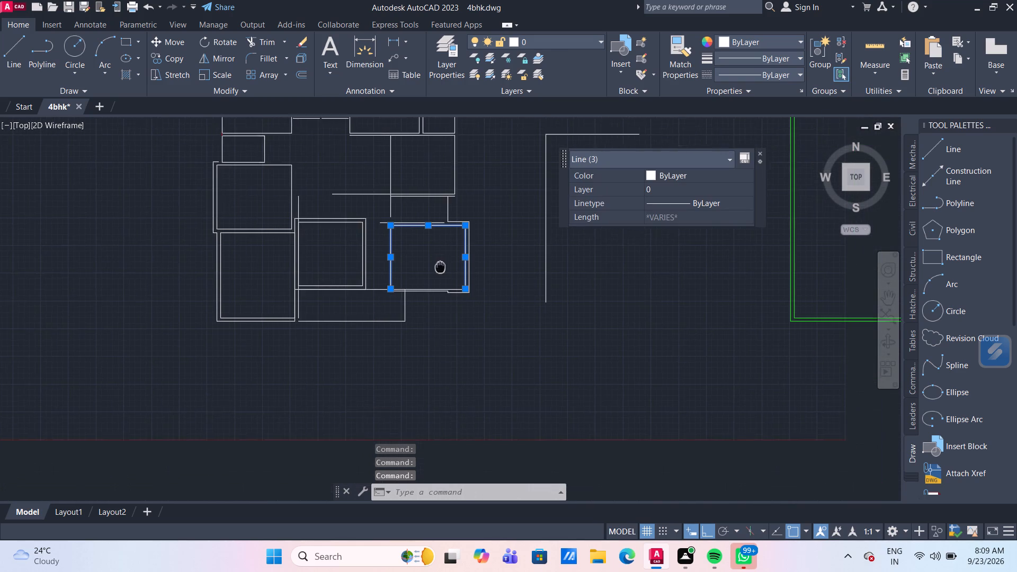
pyautogui.moveTo(439, 263); pyautogui.dragTo(433, 254, button='middle')
pyautogui.scroll(4, 433, 254)
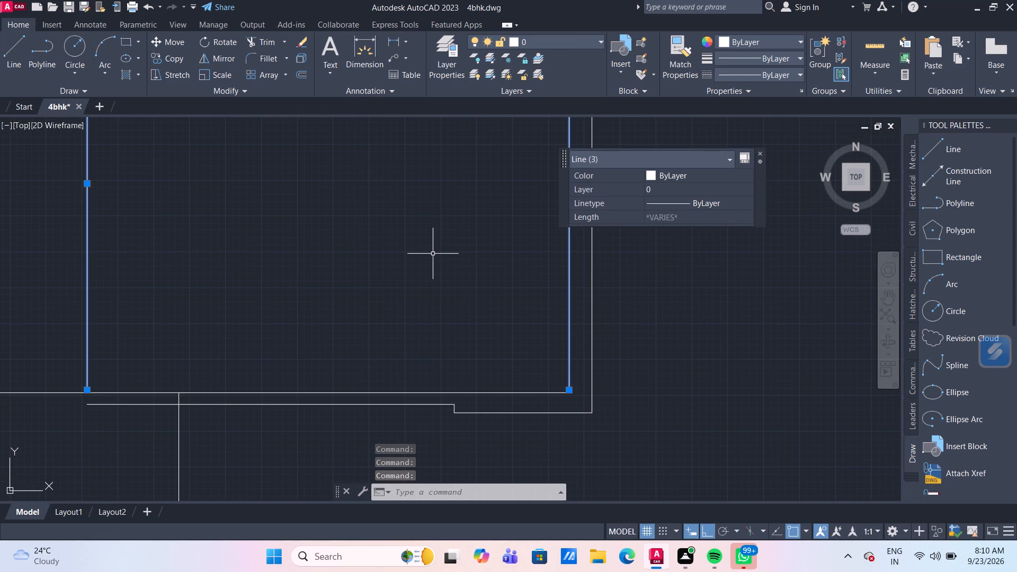
pyautogui.press('m')
pyautogui.press('Return')
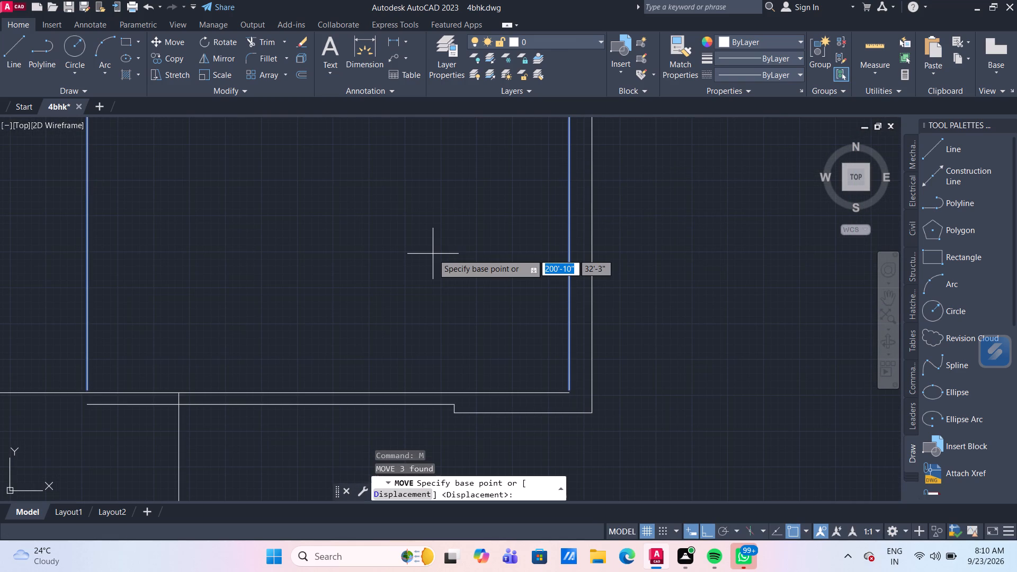
pyautogui.scroll(3, 534, 408)
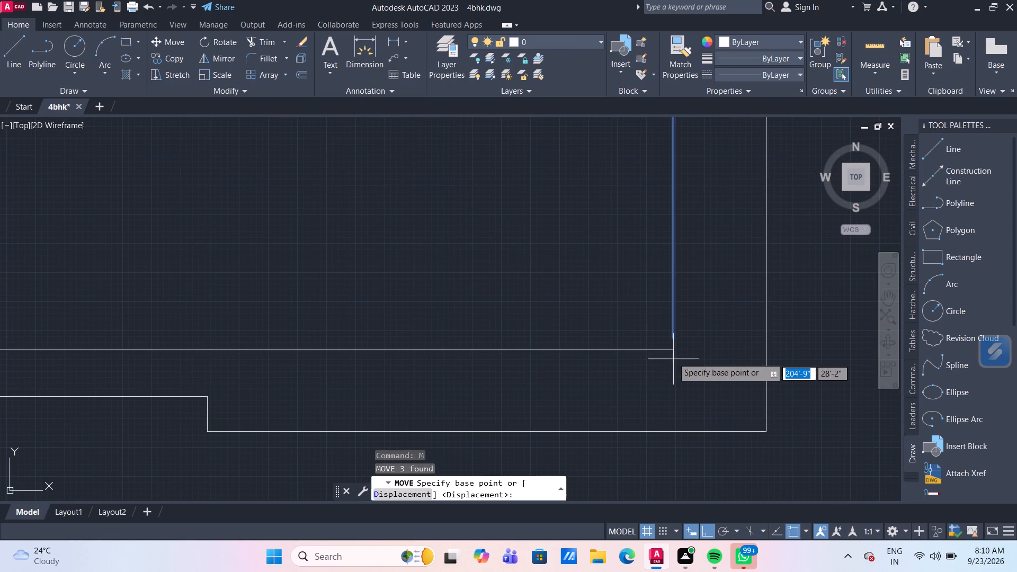
pyautogui.click(672, 337)
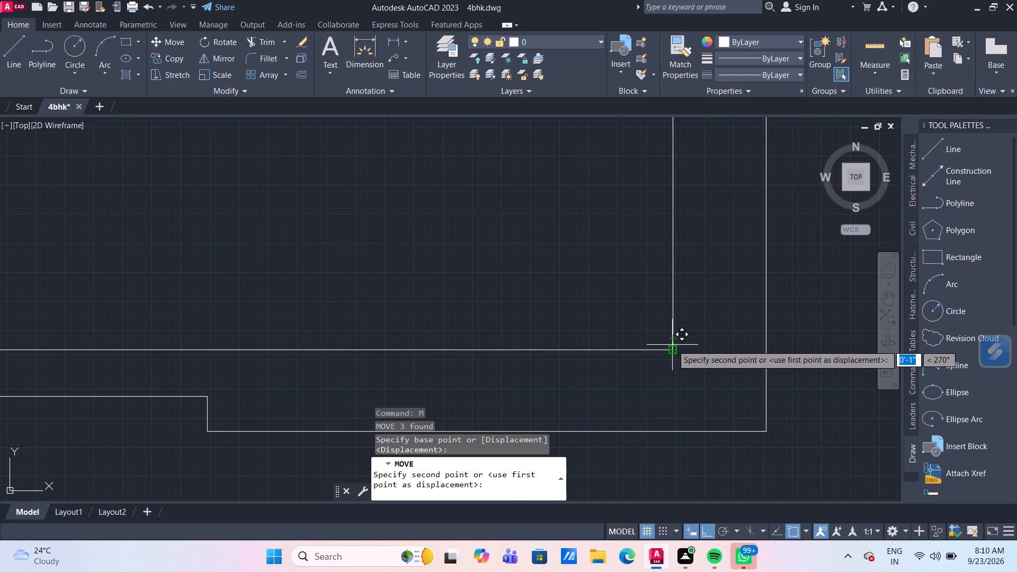
pyautogui.click(672, 345)
pyautogui.scroll(-3, 688, 383)
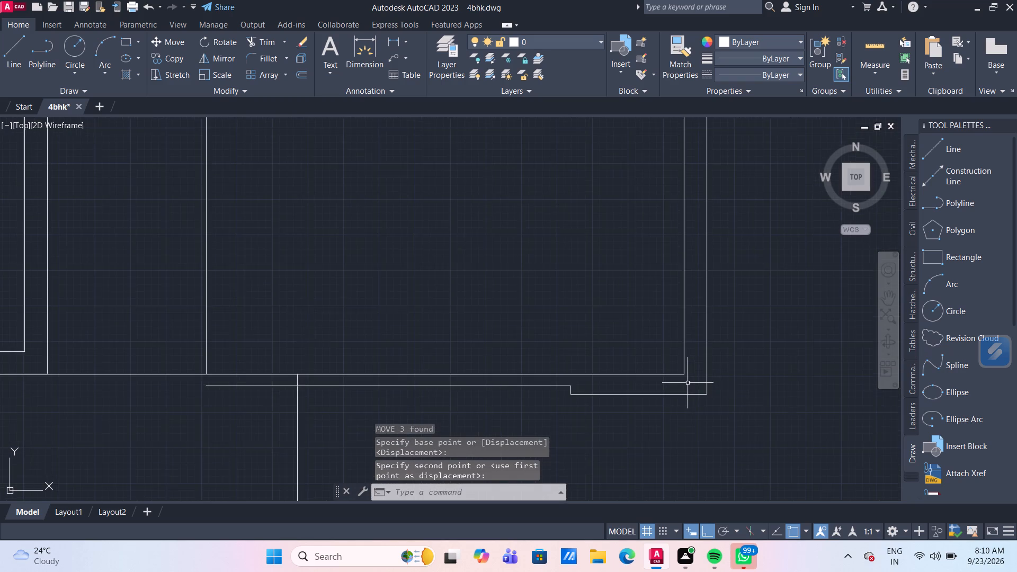
# Examine the lower part of the plan around the bottom strip and the lower-right room's stepped wall.
pyautogui.scroll(-3, 688, 383)
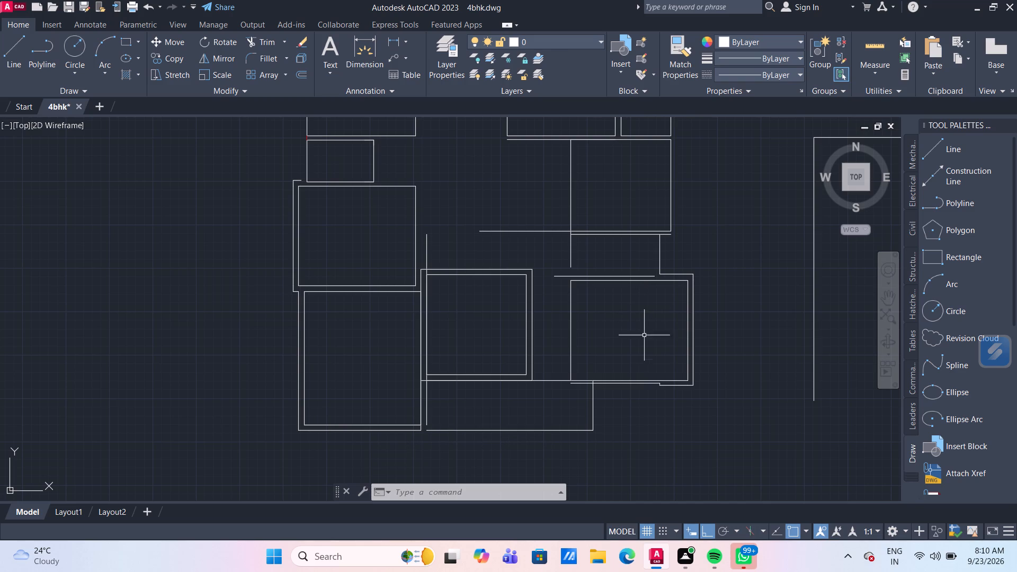
pyautogui.scroll(3, 633, 306)
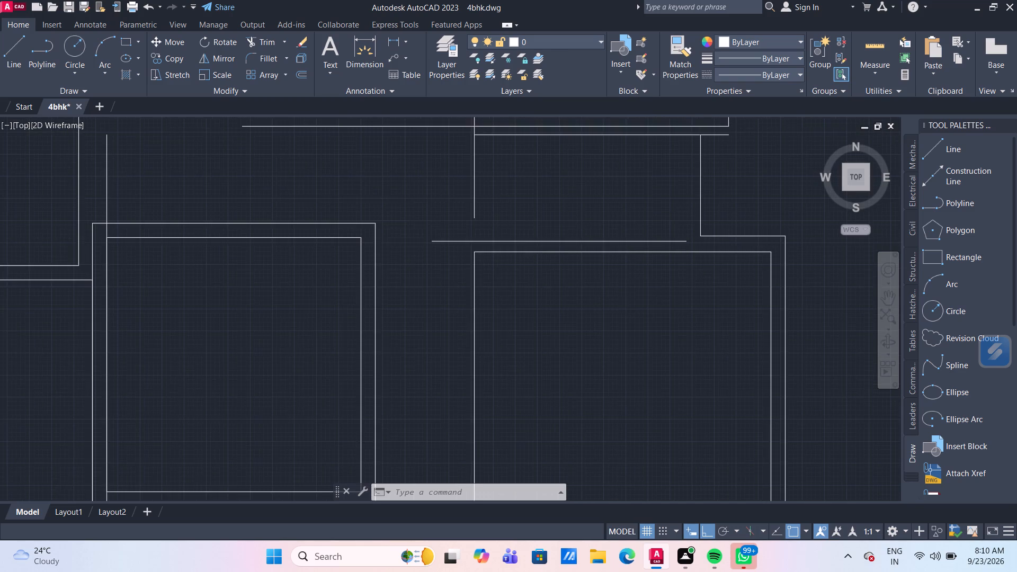
pyautogui.scroll(-2, 630, 287)
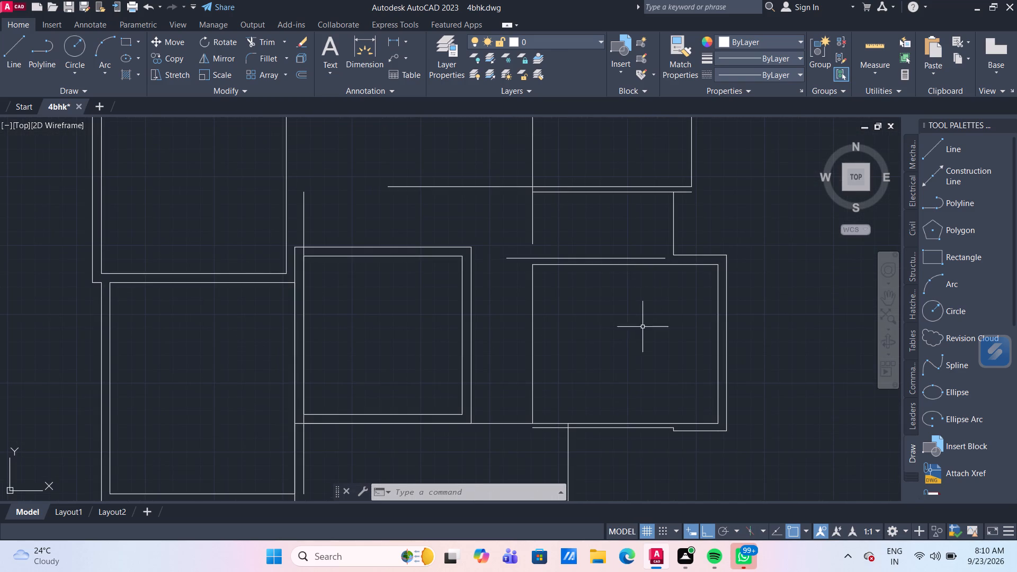
pyautogui.scroll(-1, 645, 339)
pyautogui.moveTo(641, 328); pyautogui.dragTo(607, 253, button='middle')
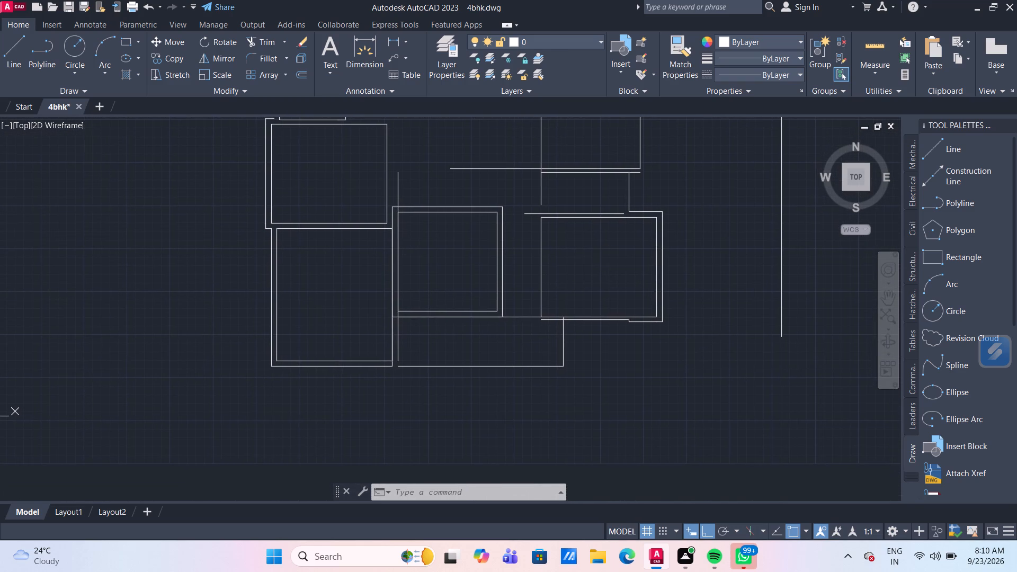
pyautogui.scroll(2, 528, 334)
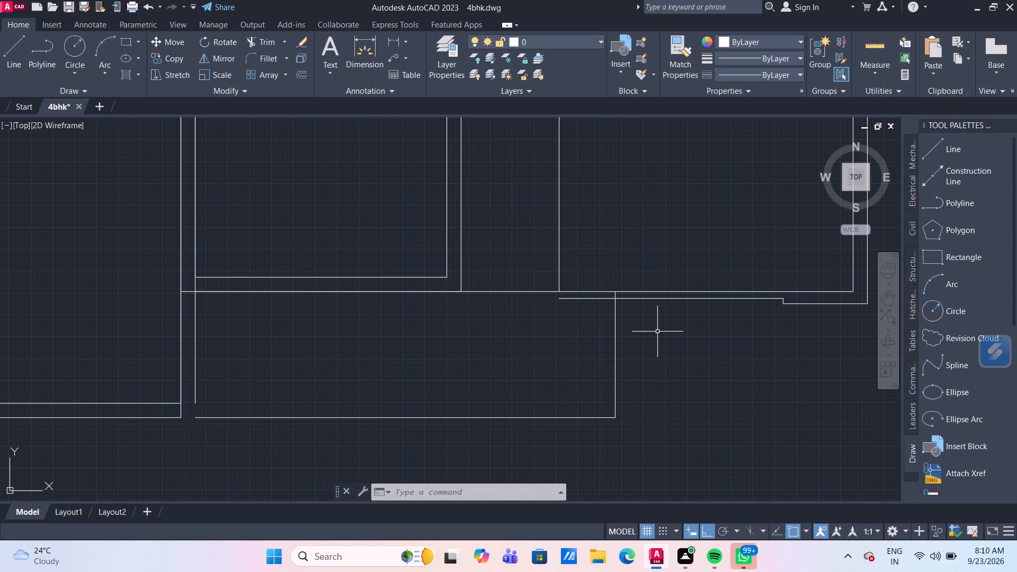
pyautogui.moveTo(657, 332); pyautogui.dragTo(550, 311, button='middle')
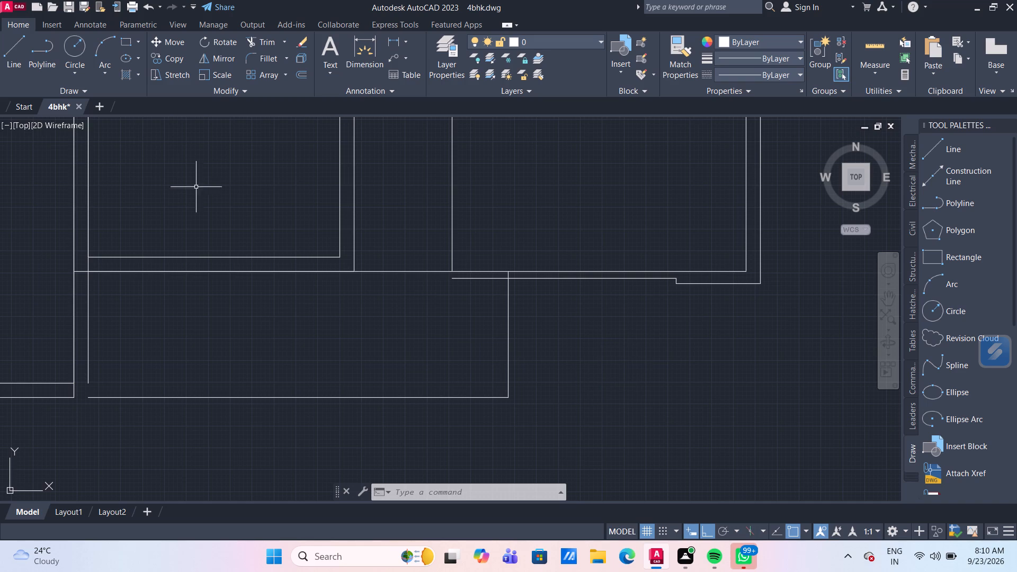
pyautogui.moveTo(499, 384); pyautogui.dragTo(495, 378, button='middle')
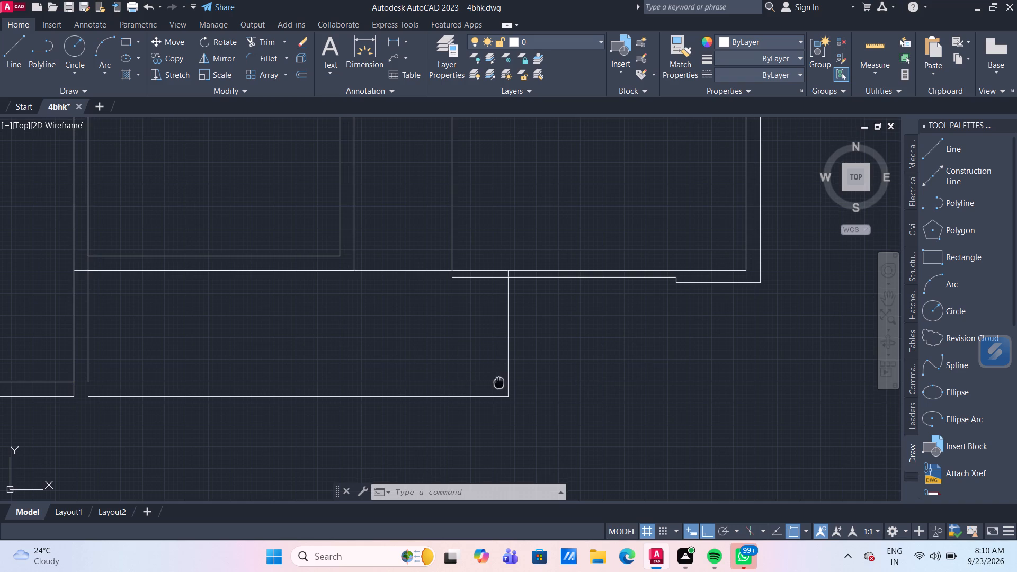
pyautogui.moveTo(495, 378); pyautogui.dragTo(380, 358, button='middle')
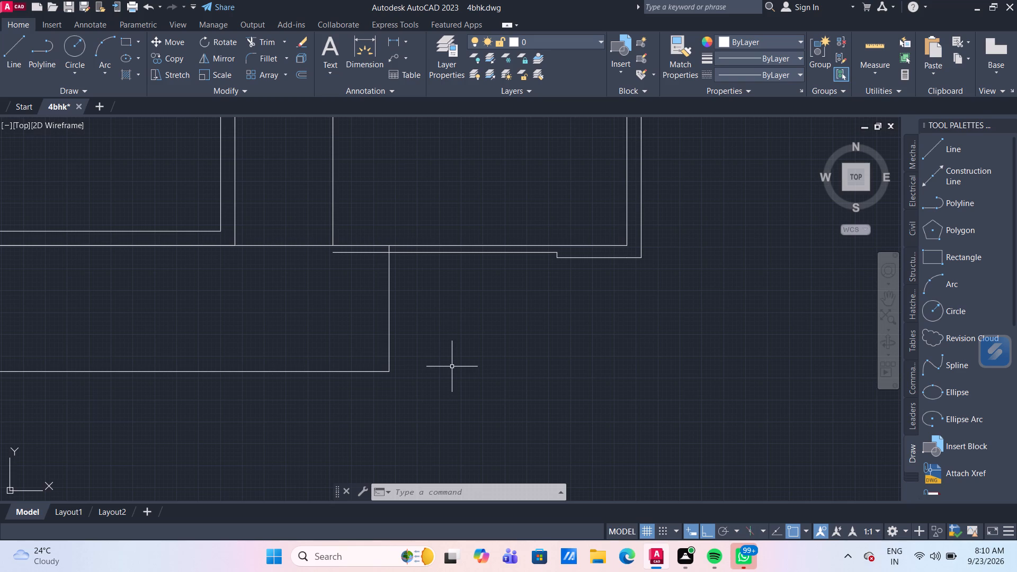
# Offset the bottom strip's right-hand vertical line 5" outward in Through mode to form a wall.
pyautogui.press('o')
pyautogui.press('Return')
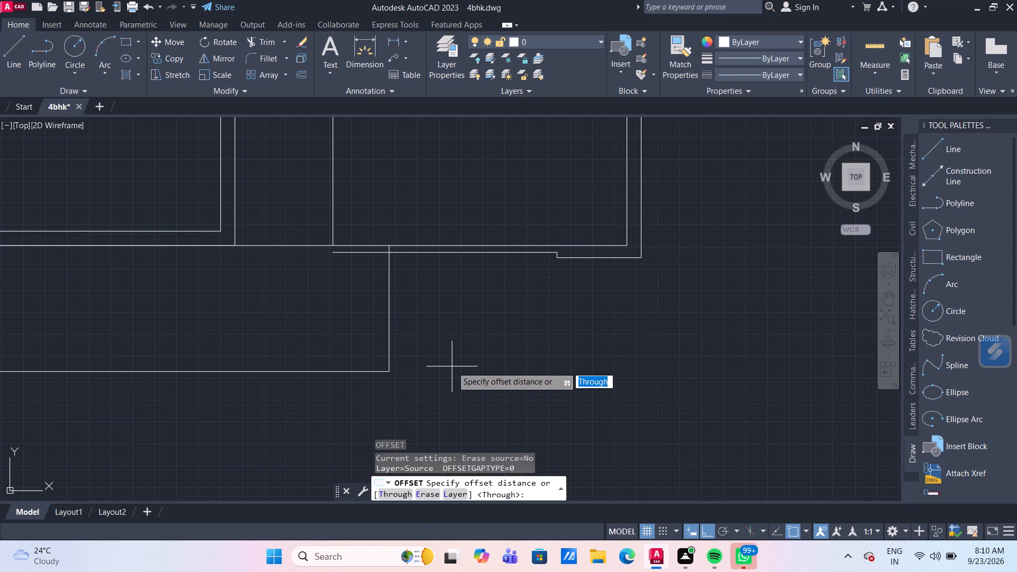
pyautogui.press('Return')
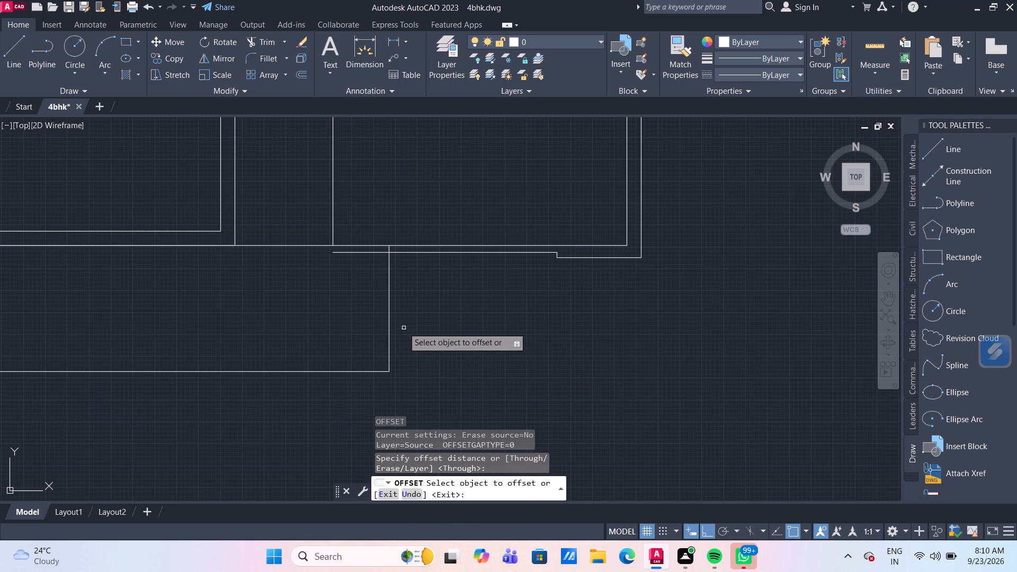
pyautogui.click(389, 323)
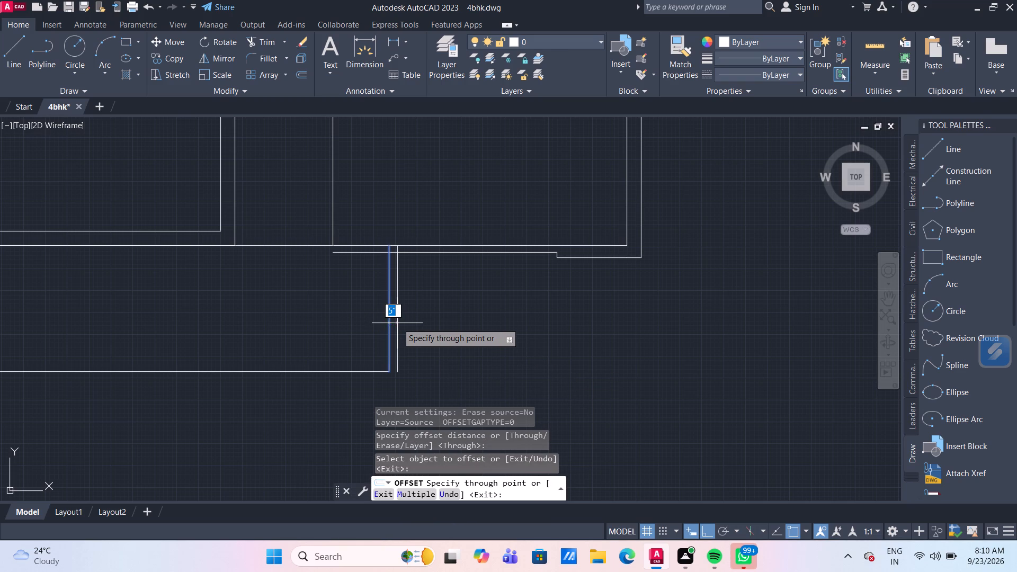
pyautogui.write('5"')
pyautogui.press('Return')
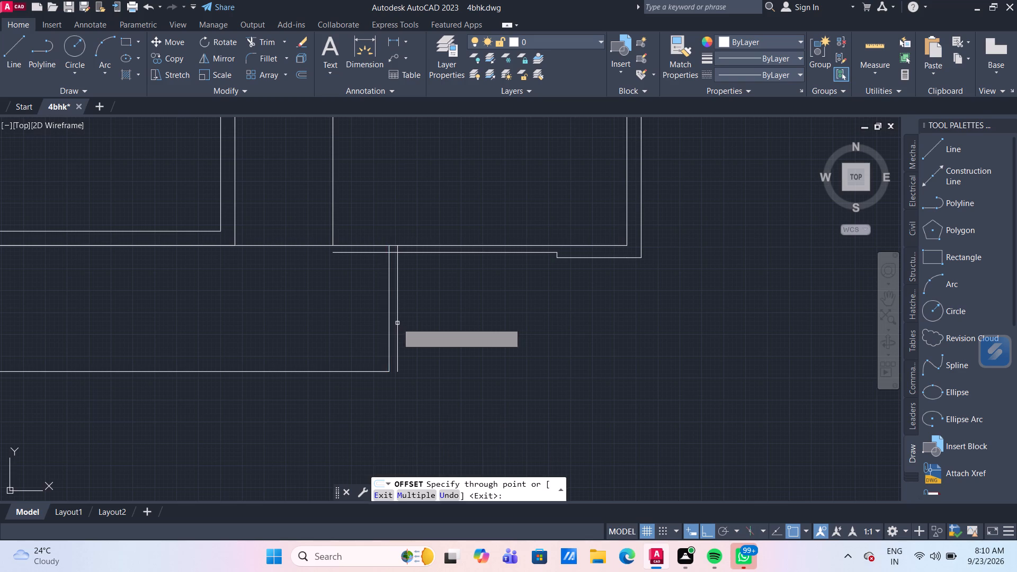
# Offset the new outer wall line 8' to the right, beneath the lower-right room.
pyautogui.click(397, 323)
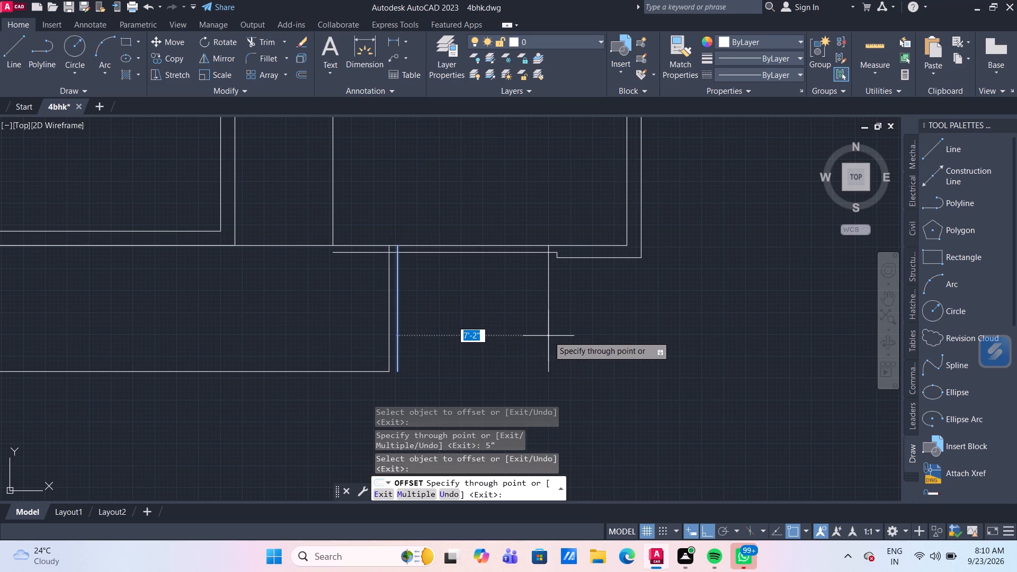
pyautogui.write("8'")
pyautogui.press('Return')
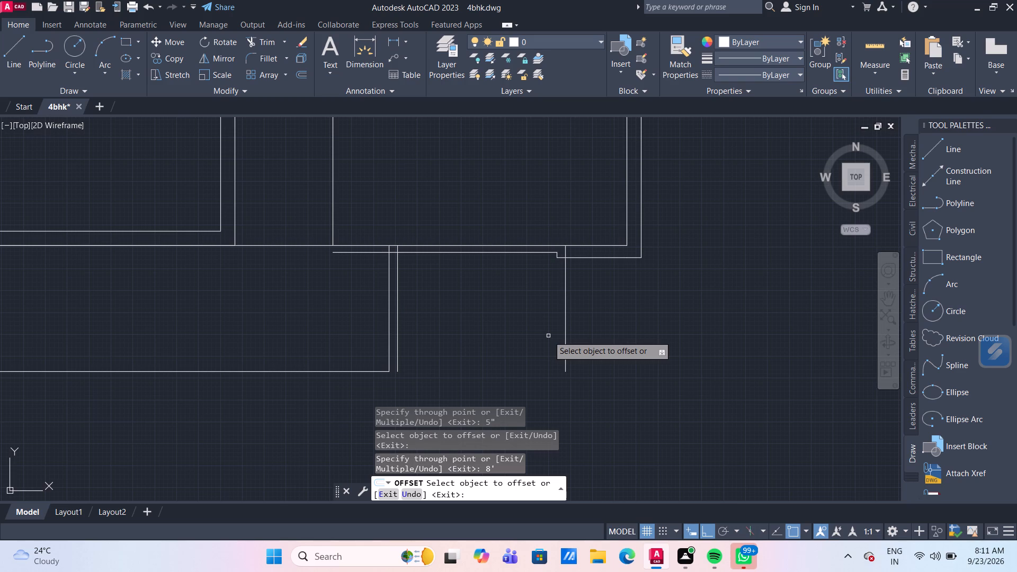
pyautogui.press('Escape')
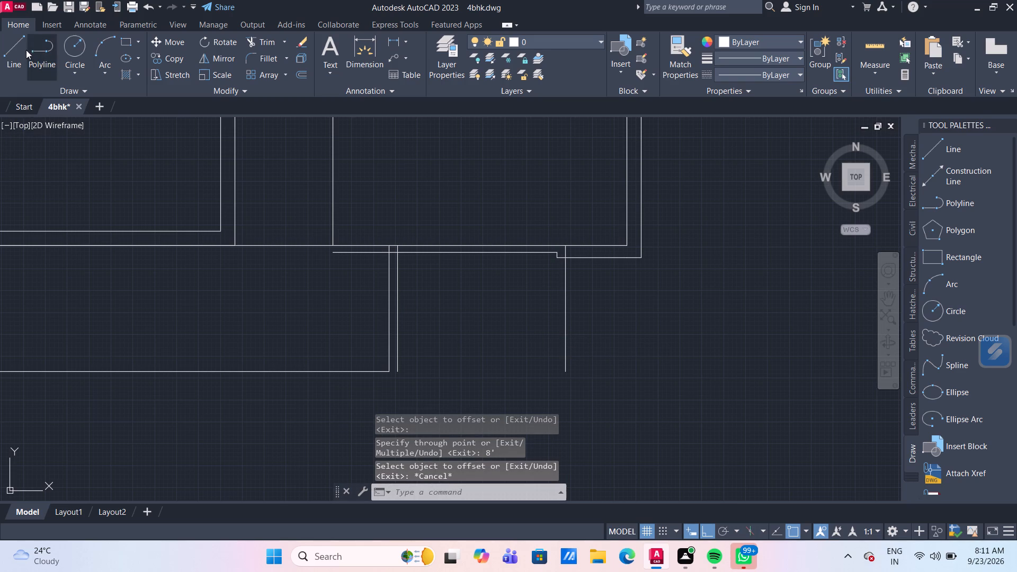
# Draw an 8' horizontal line joining the lower ends of the two offset vertical lines to close the small room.
pyautogui.click(10, 48)
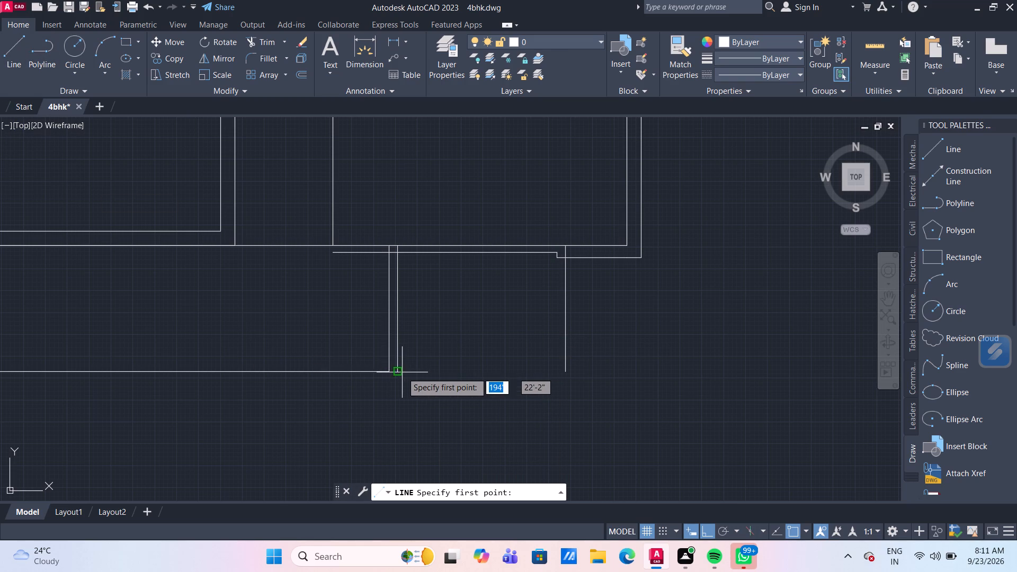
pyautogui.click(396, 372)
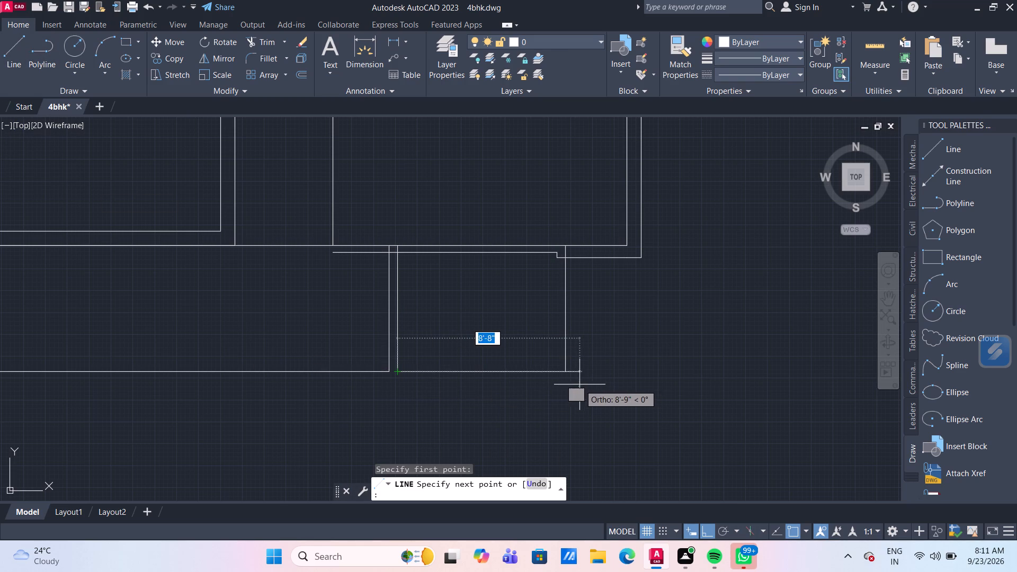
pyautogui.click(563, 368)
pyautogui.press('Escape')
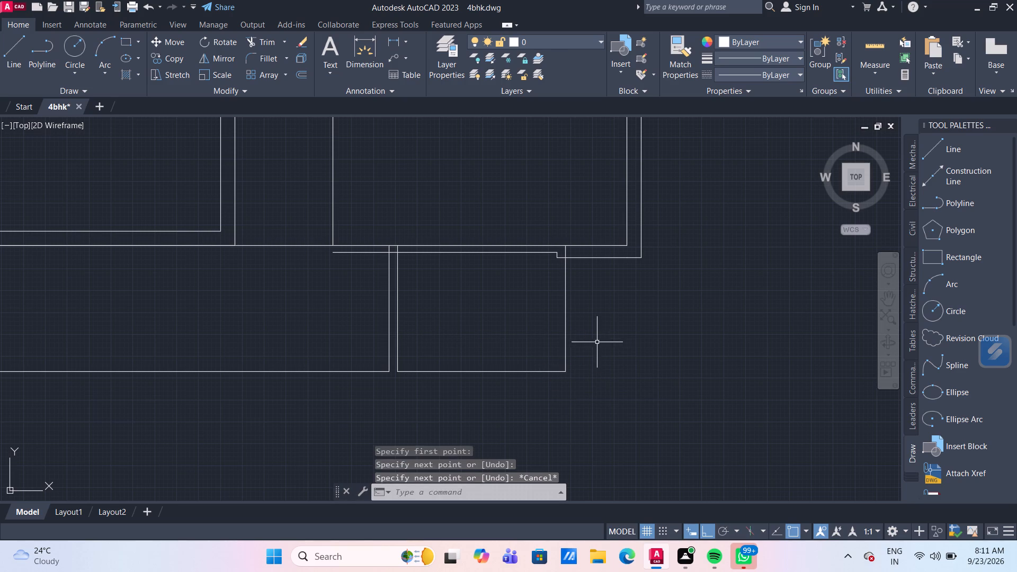
# Start another Offset in Through mode for the lines of the bottom strip and new small room.
pyautogui.press('o')
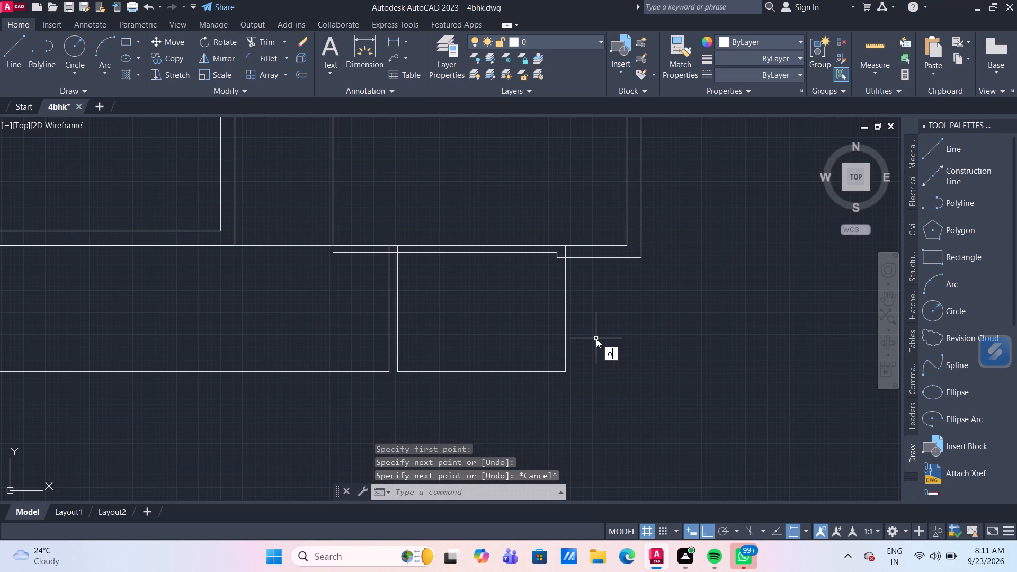
pyautogui.press('Return')
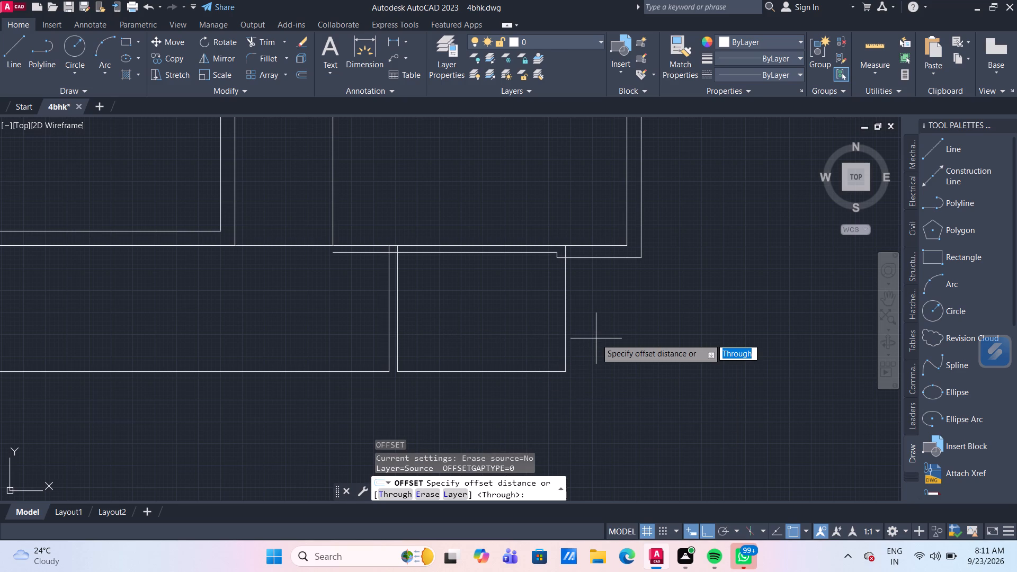
pyautogui.press('Return')
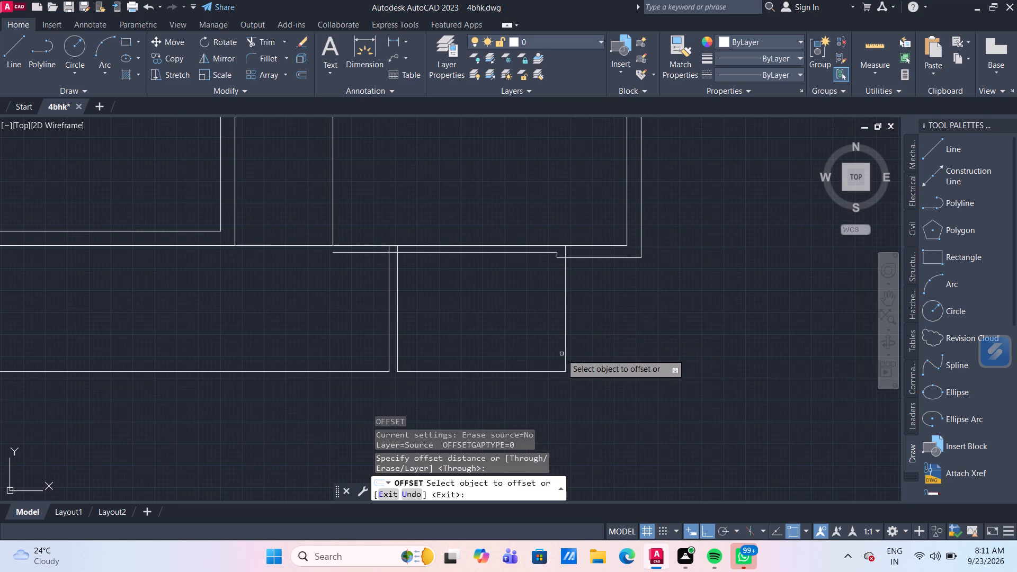
pyautogui.scroll(-2, 563, 358)
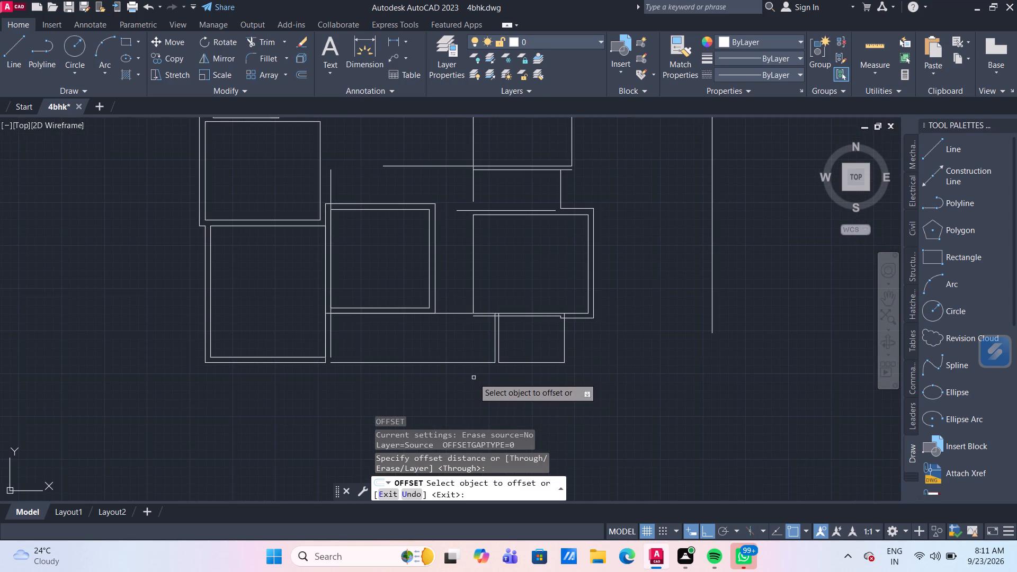
pyautogui.scroll(2, 458, 374)
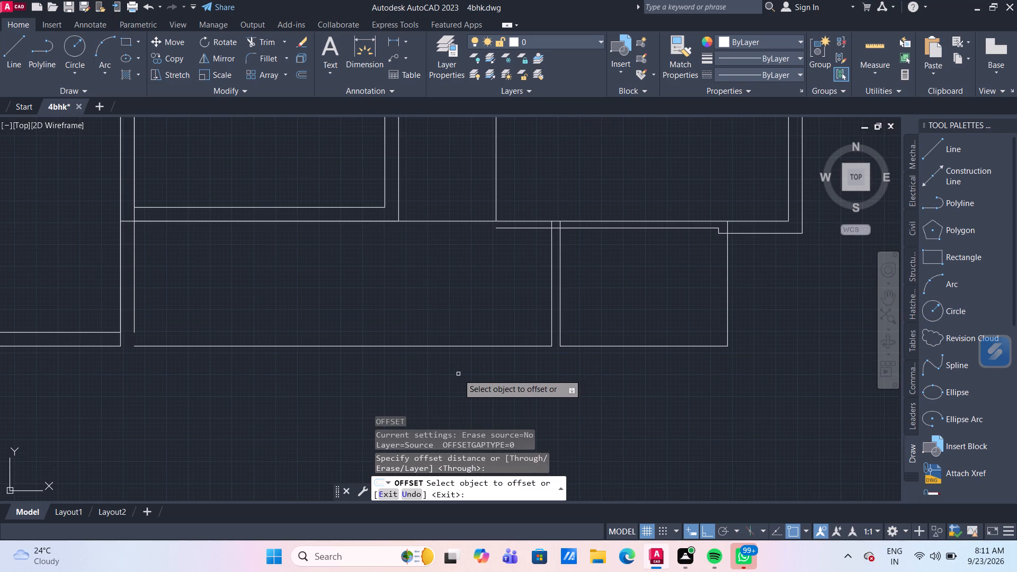
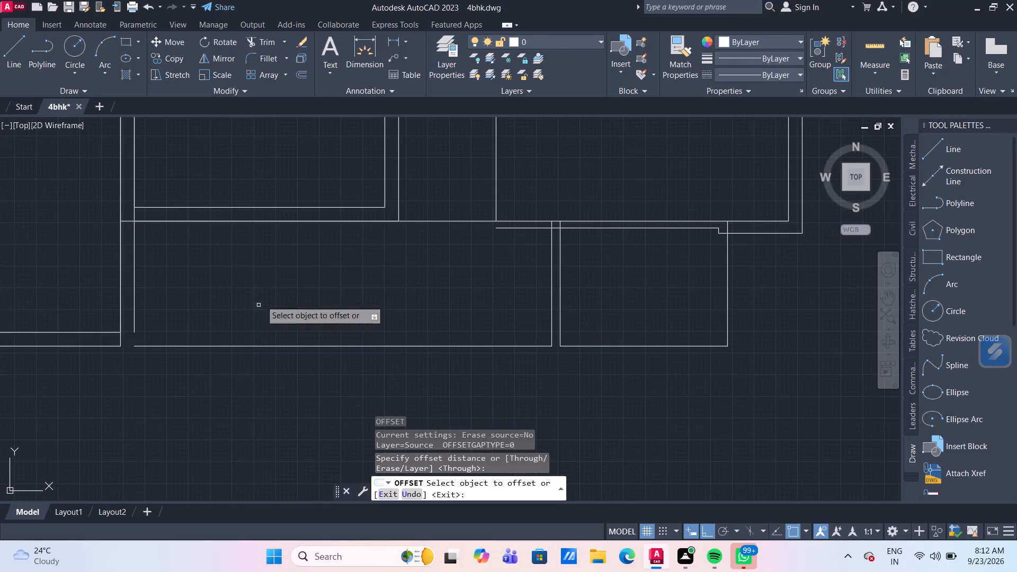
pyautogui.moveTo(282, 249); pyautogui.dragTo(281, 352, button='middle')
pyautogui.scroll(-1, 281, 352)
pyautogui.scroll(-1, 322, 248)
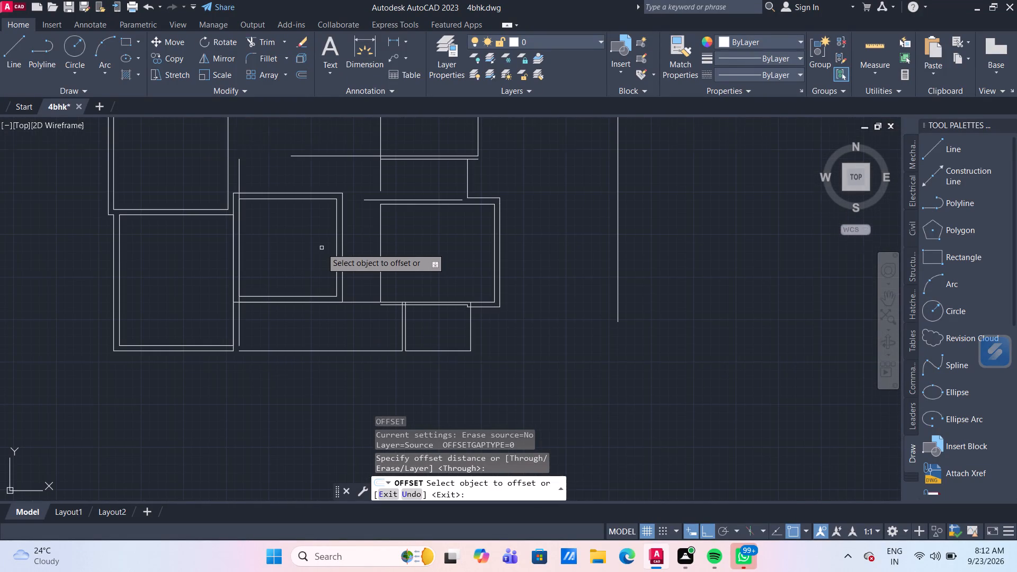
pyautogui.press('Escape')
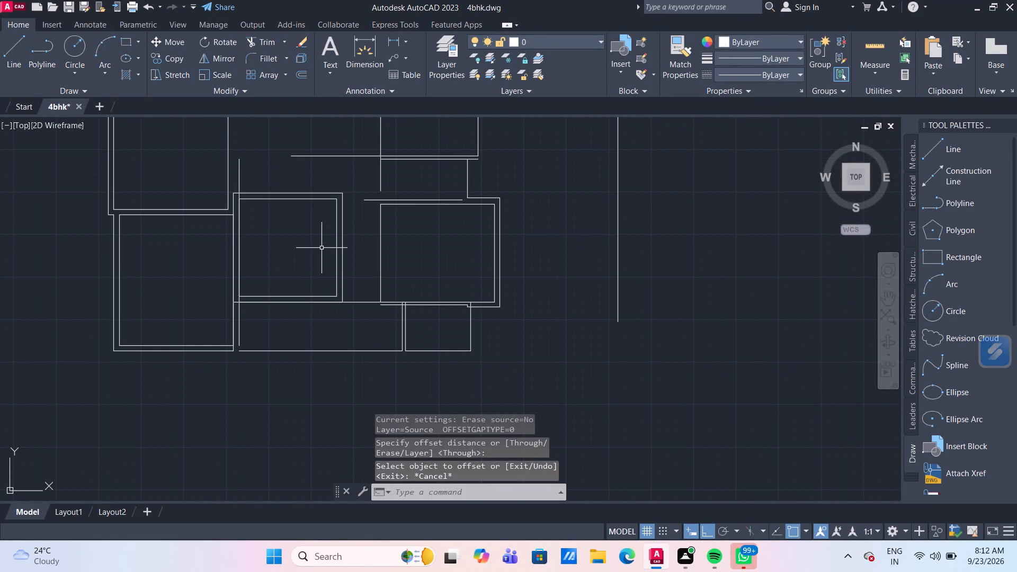
# Move the six inner and outer top, right and bottom wall lines of the room above the bottom strip 8" upward.
pyautogui.scroll(2, 346, 307)
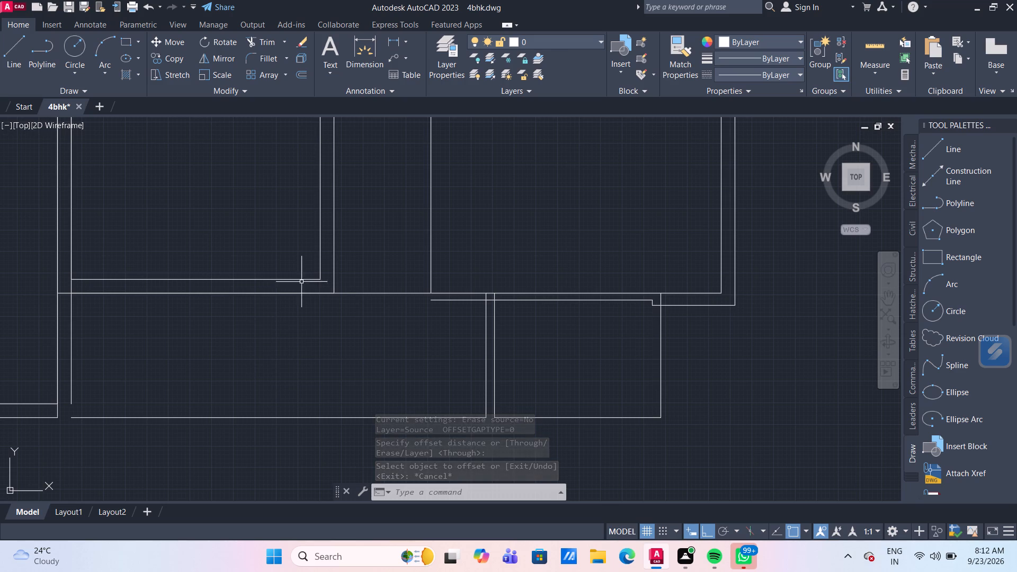
pyautogui.moveTo(347, 274); pyautogui.dragTo(339, 256)
pyautogui.click(295, 211)
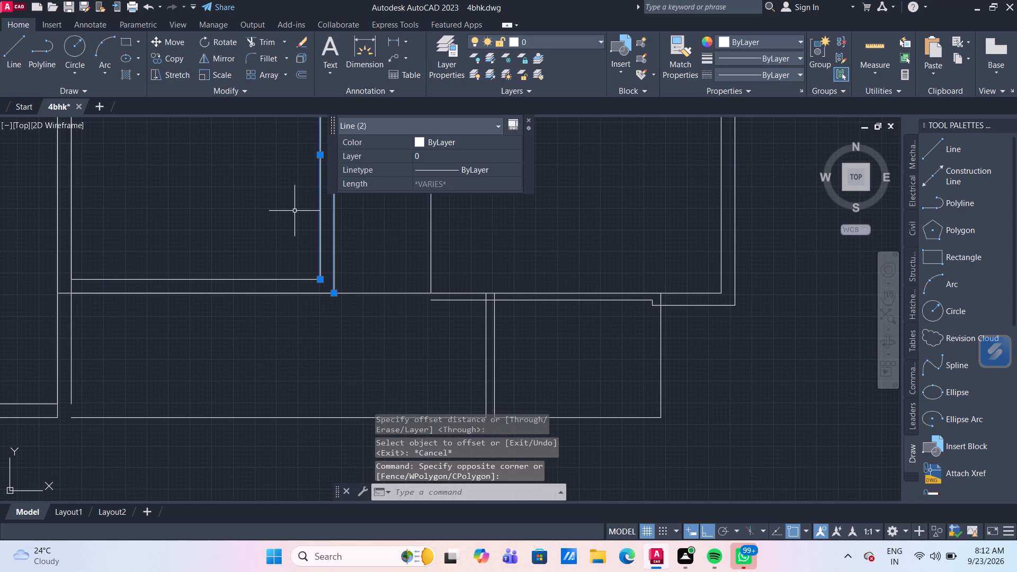
pyautogui.scroll(-2, 223, 227)
pyautogui.moveTo(200, 259); pyautogui.dragTo(200, 280, button='middle')
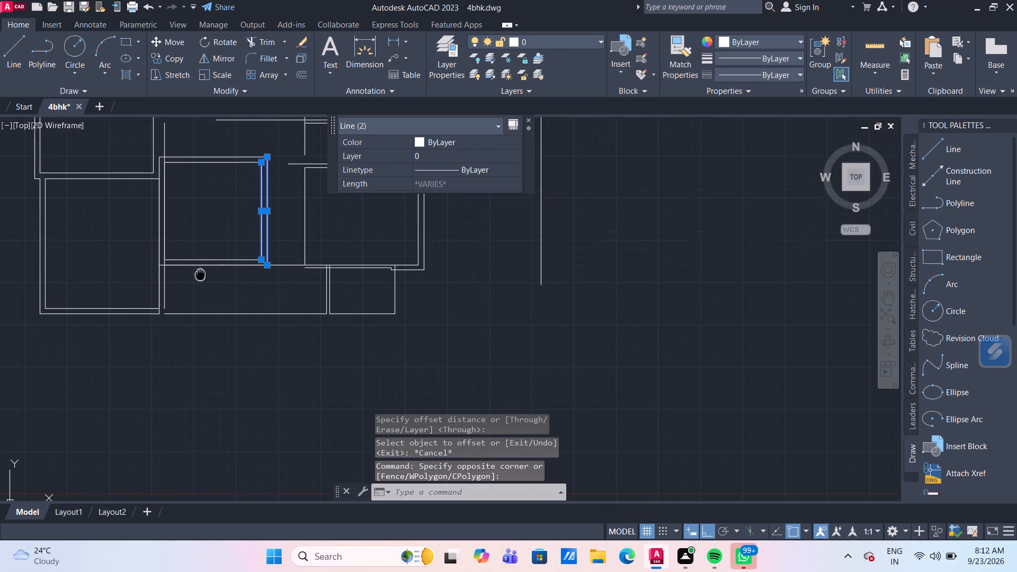
pyautogui.moveTo(200, 280); pyautogui.dragTo(191, 334, button='middle')
pyautogui.scroll(1, 206, 245)
pyautogui.moveTo(240, 240); pyautogui.dragTo(234, 224)
pyautogui.click(217, 183)
pyautogui.scroll(1, 237, 376)
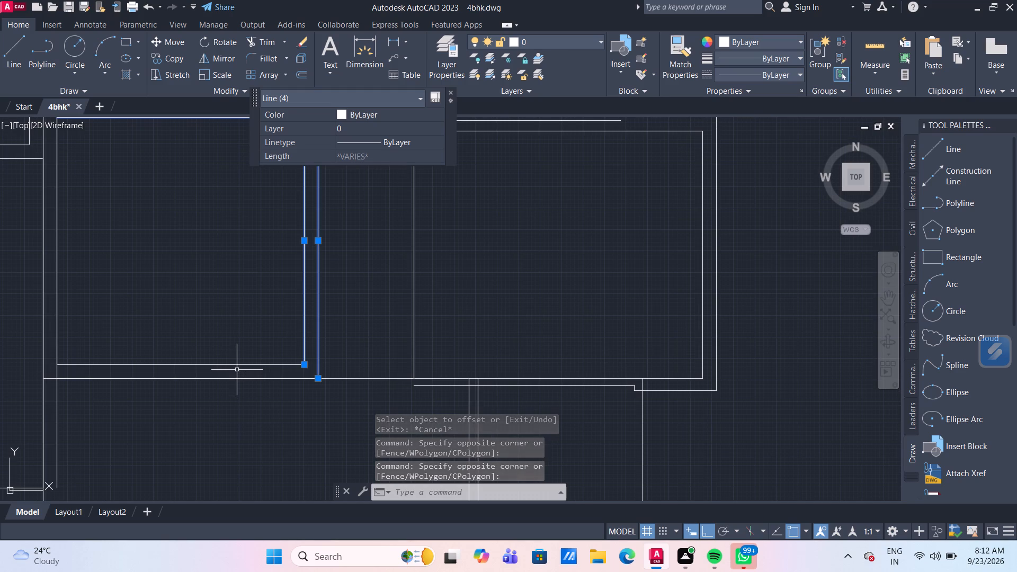
pyautogui.scroll(-1, 237, 370)
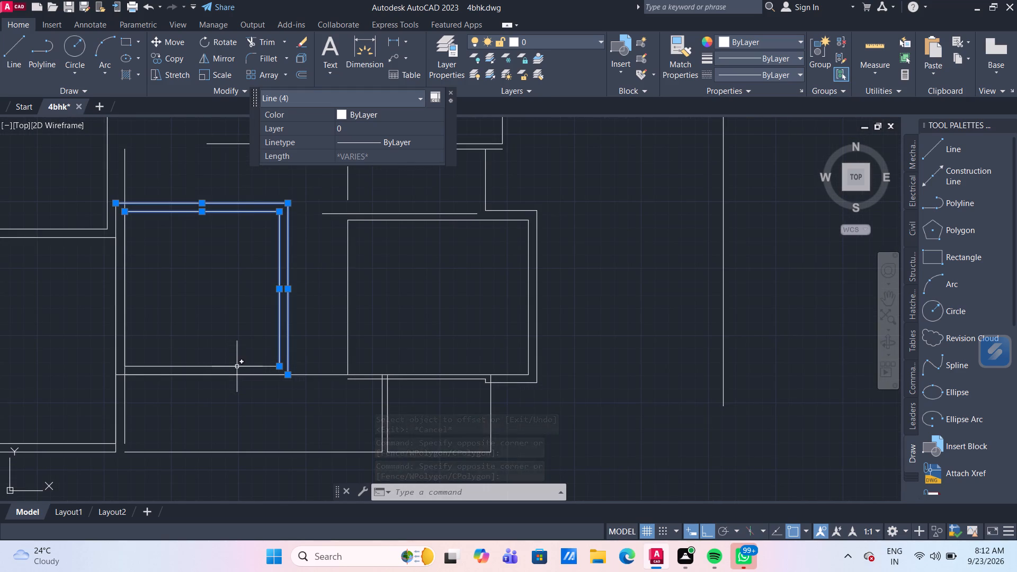
pyautogui.click(239, 368)
pyautogui.click(239, 376)
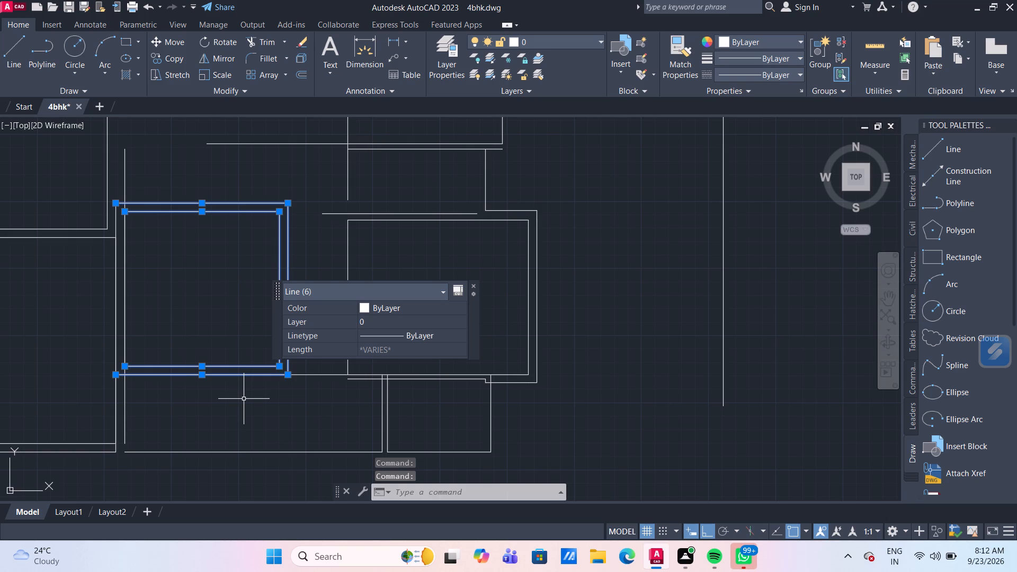
pyautogui.press('m')
pyautogui.press('Return')
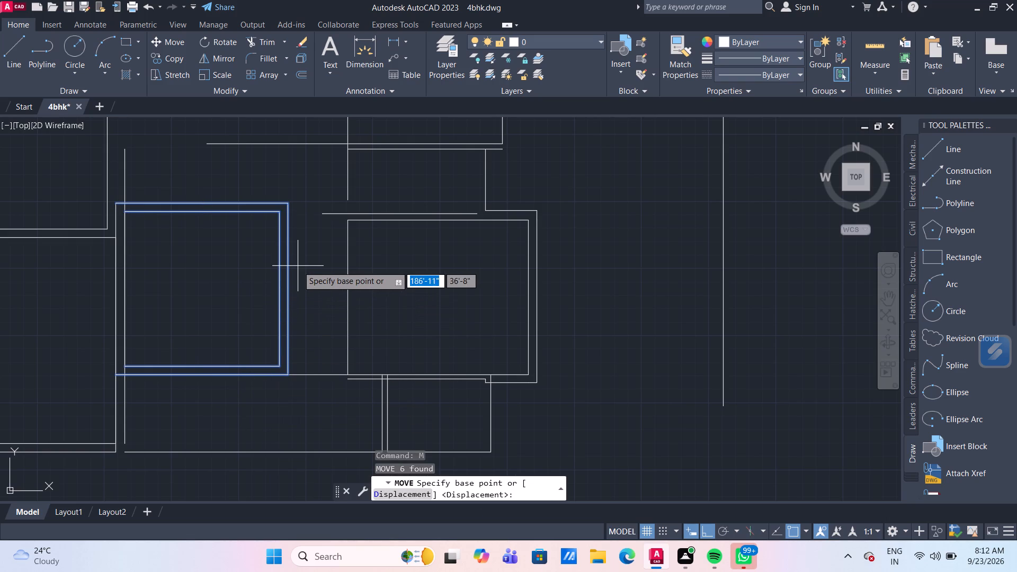
pyautogui.click(291, 203)
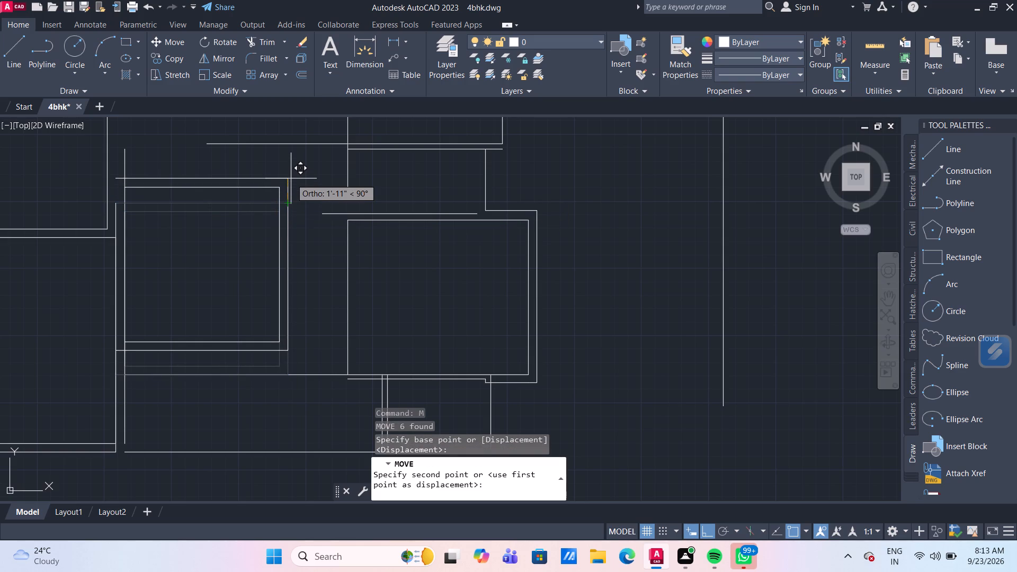
pyautogui.press('8')
pyautogui.hotkey('shift', '"')
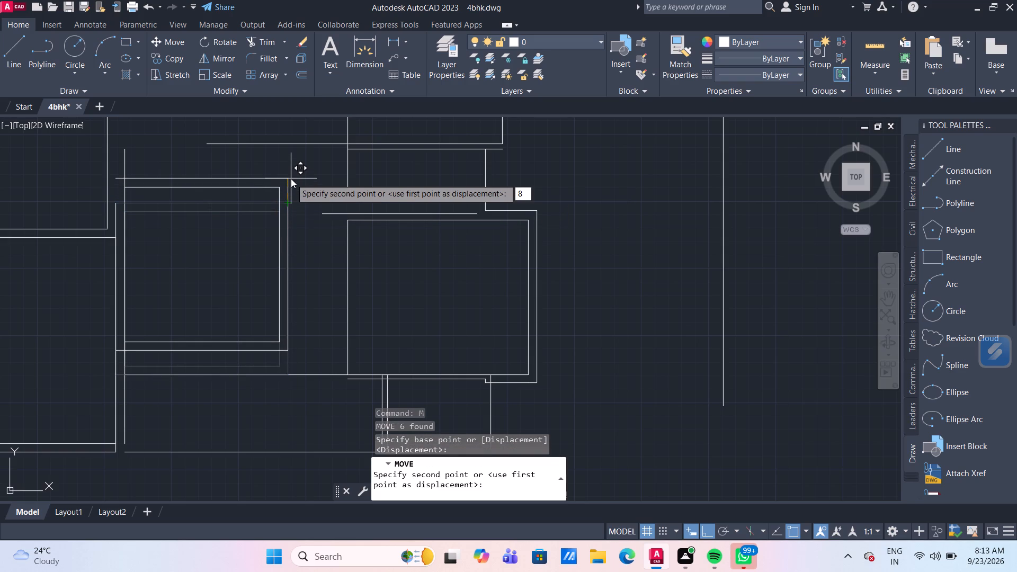
pyautogui.press('Return')
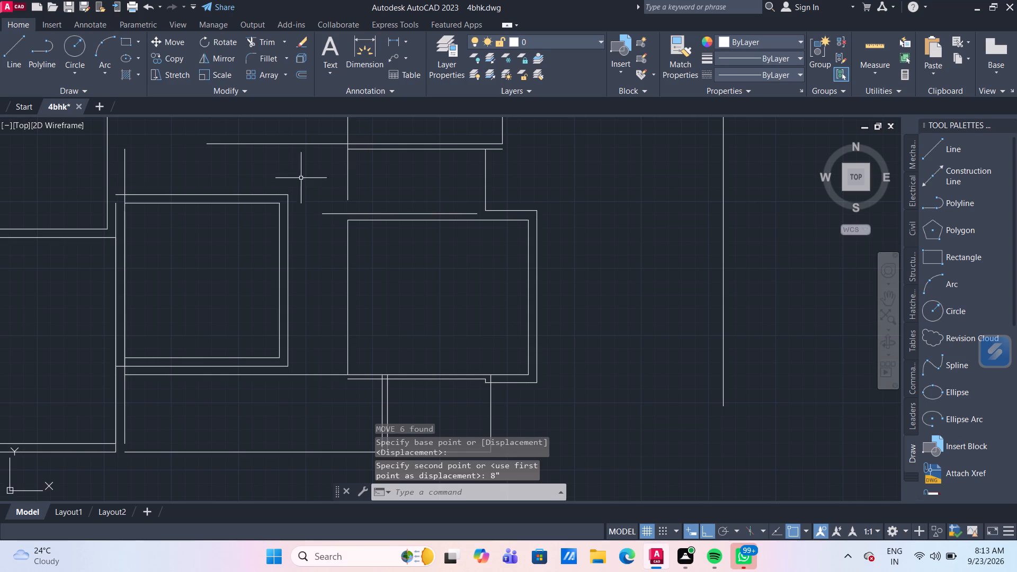
# Draw a horizontal line from the moved room's lower-right outer corner across to the lower-right room's left vertical line.
pyautogui.moveTo(308, 417); pyautogui.dragTo(296, 361, button='middle')
pyautogui.scroll(-1, 296, 361)
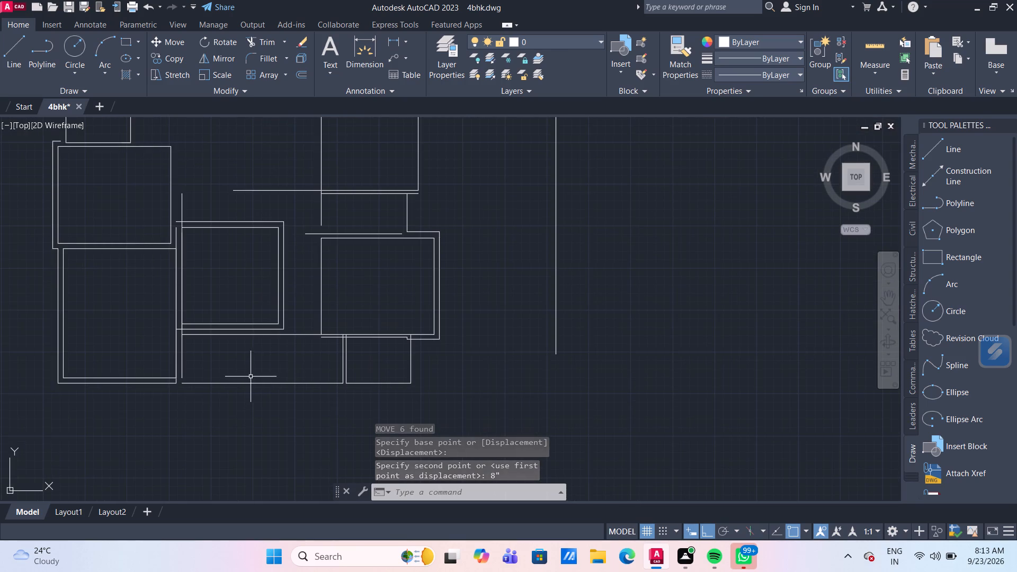
pyautogui.scroll(2, 243, 373)
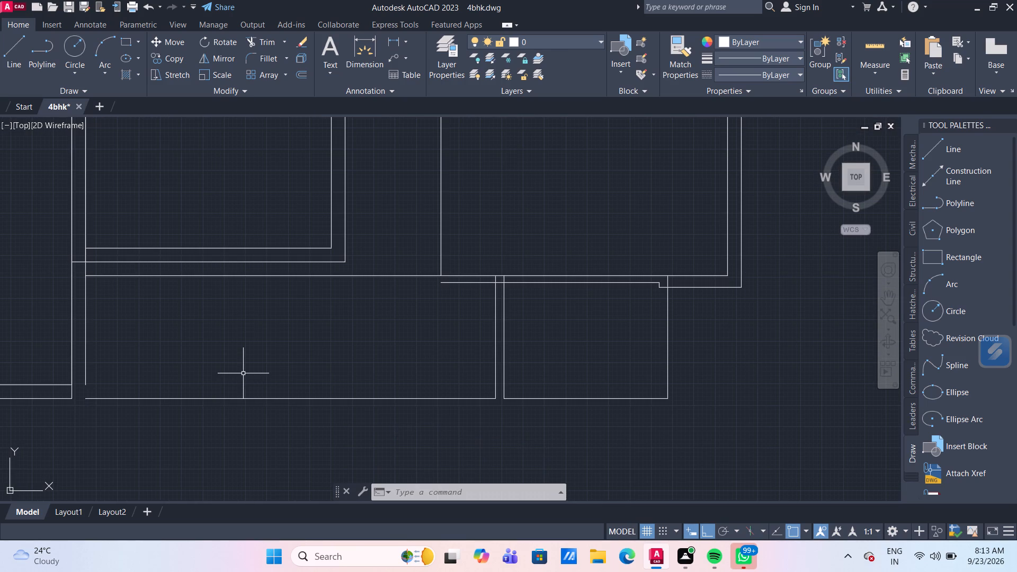
pyautogui.press('l')
pyautogui.press('Return')
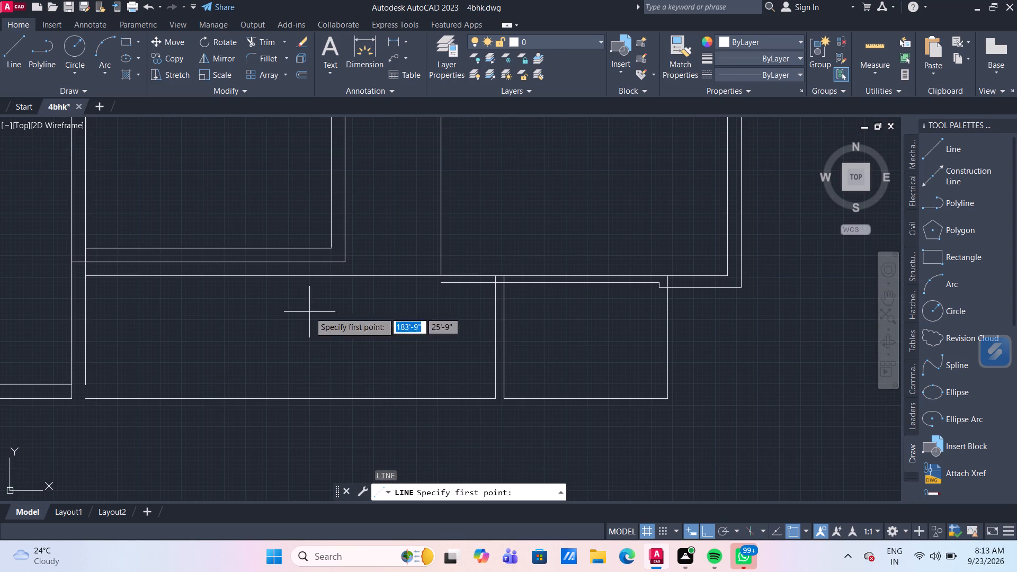
pyautogui.click(348, 263)
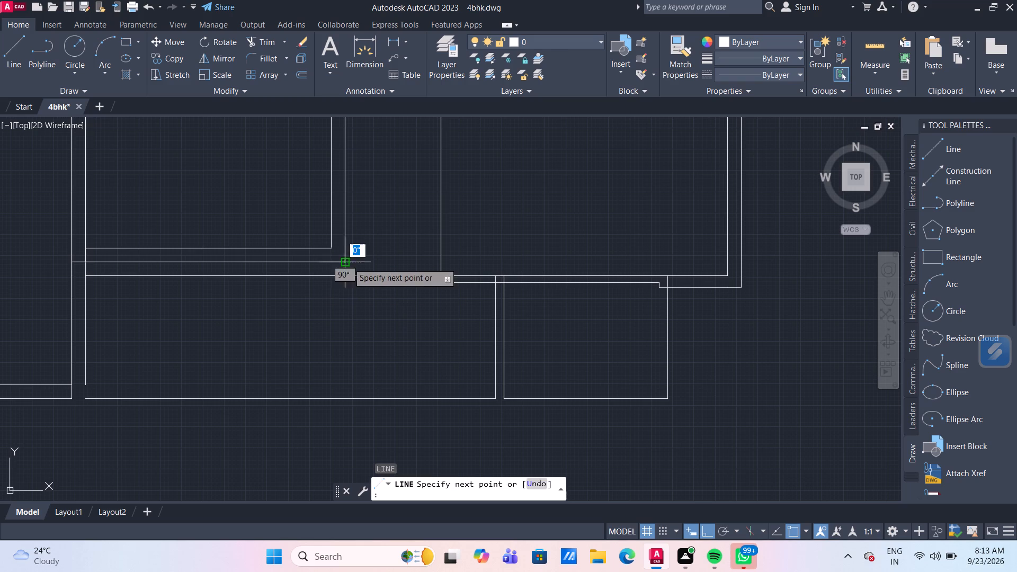
pyautogui.click(442, 260)
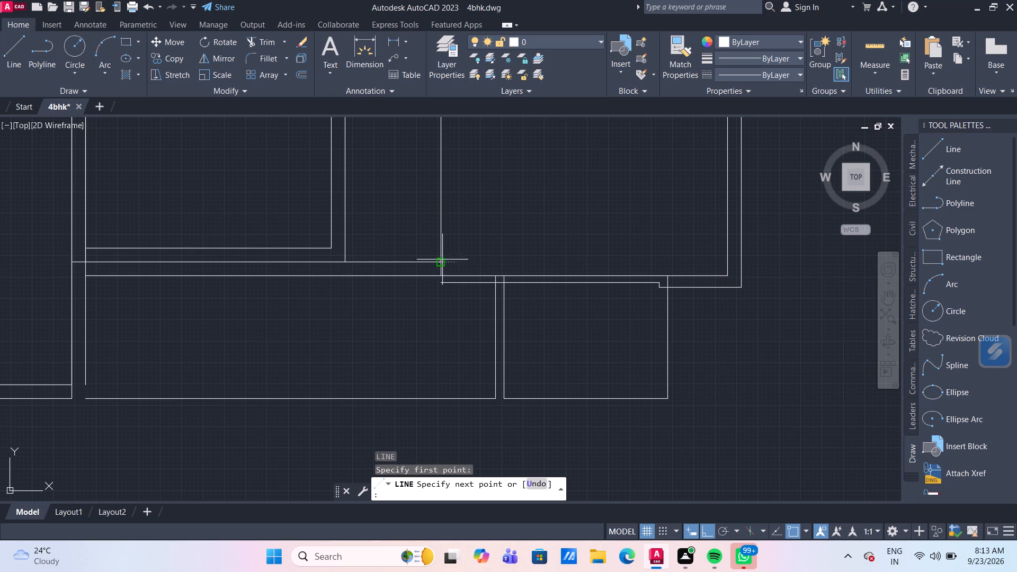
pyautogui.press('Return')
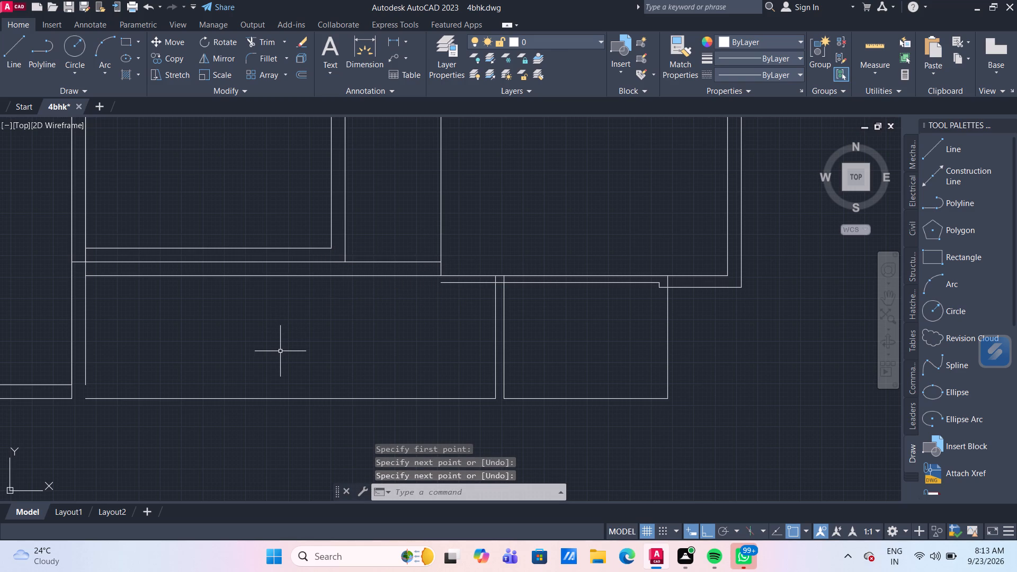
# Offset the bottom lines of the strip and the adjoining small room 8" upward in Through mode.
pyautogui.press('o')
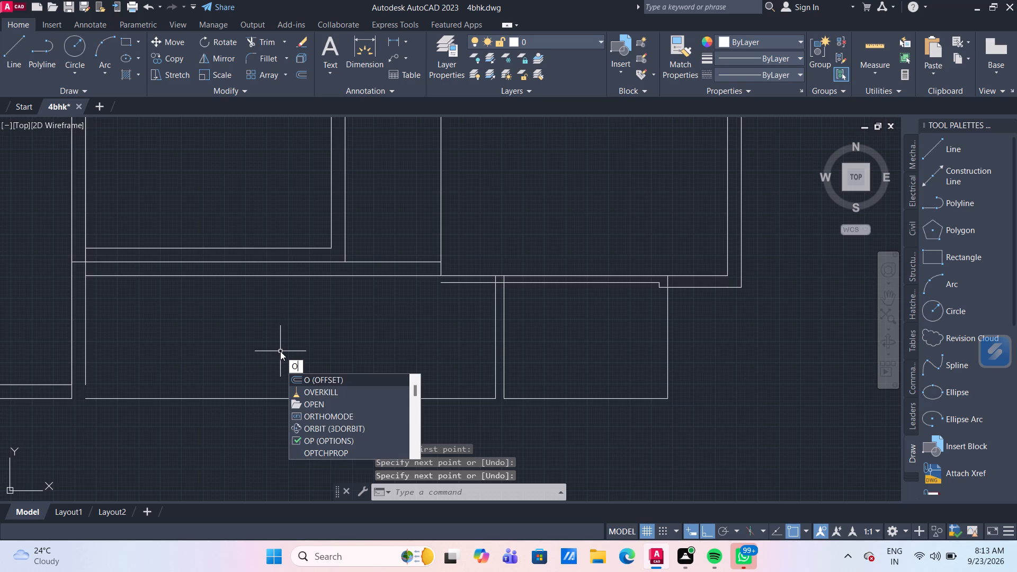
pyautogui.press('Return')
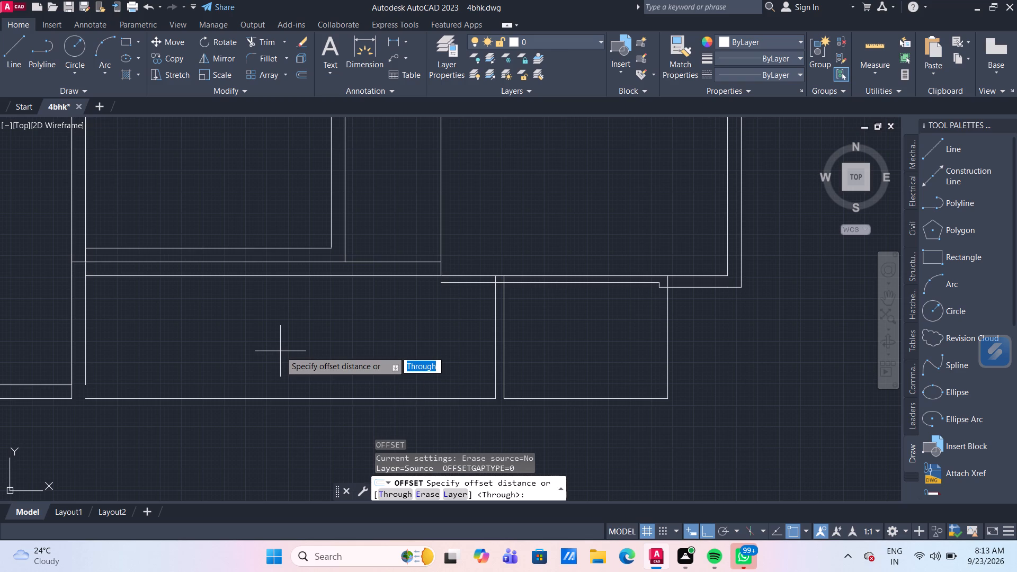
pyautogui.press('Return')
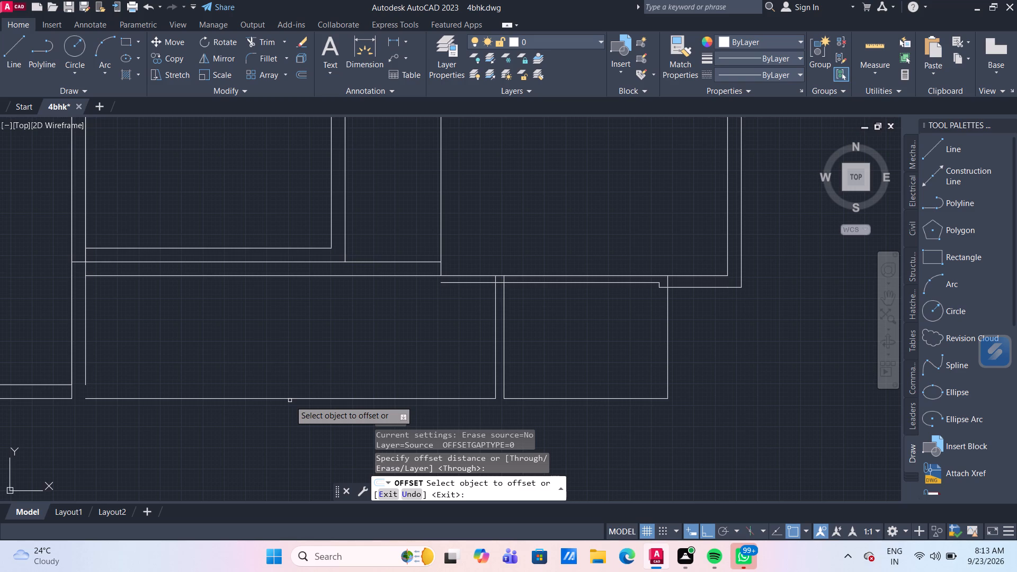
pyautogui.click(292, 398)
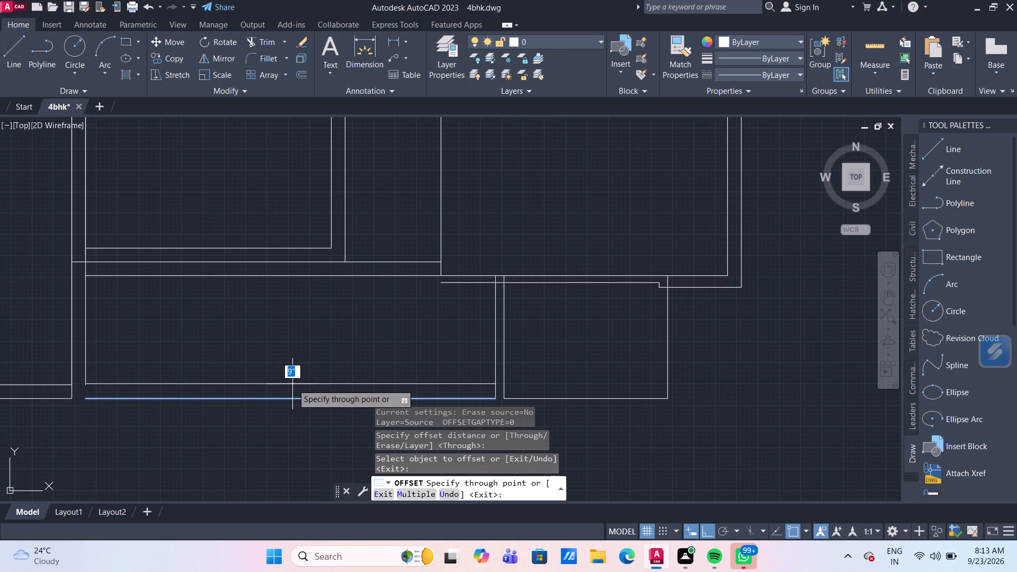
pyautogui.write('8"')
pyautogui.press('Return')
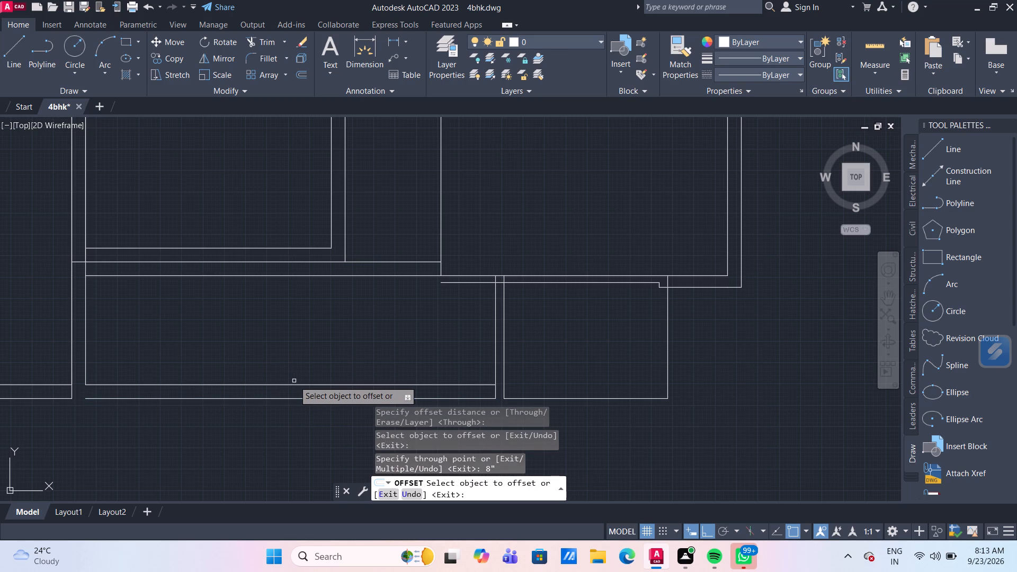
pyautogui.click(582, 398)
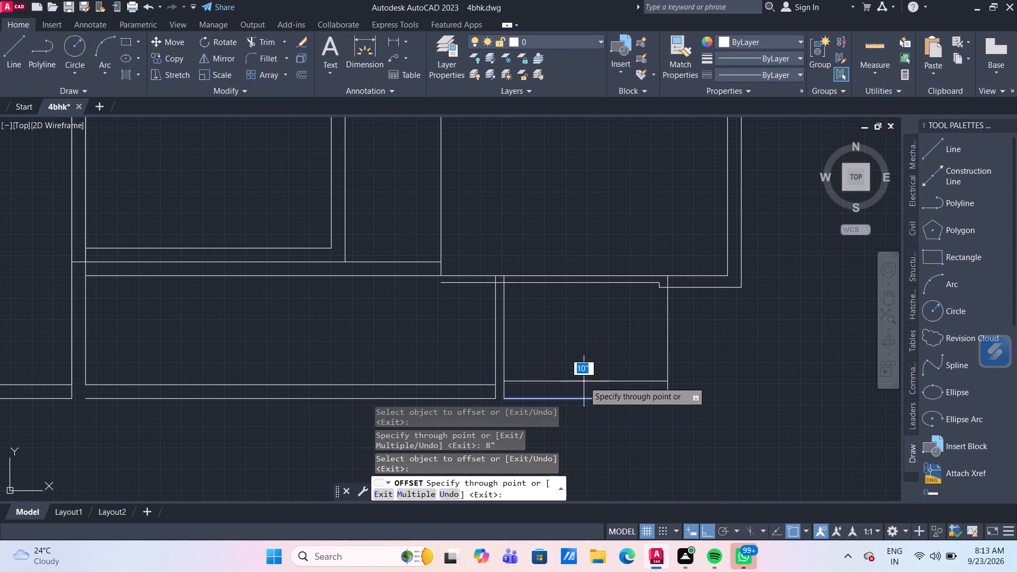
pyautogui.press('8')
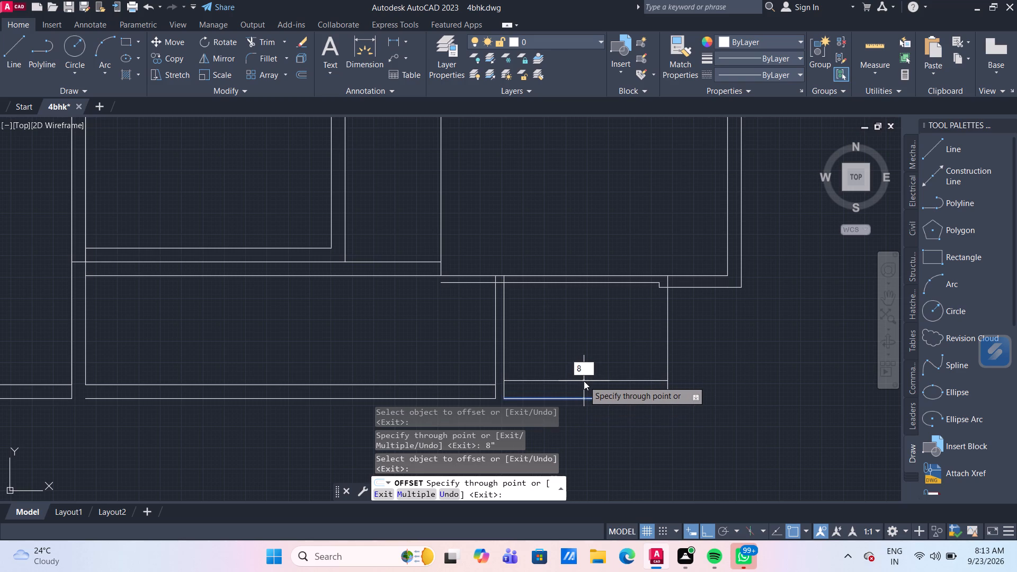
pyautogui.hotkey('shift', '"')
pyautogui.press('Return')
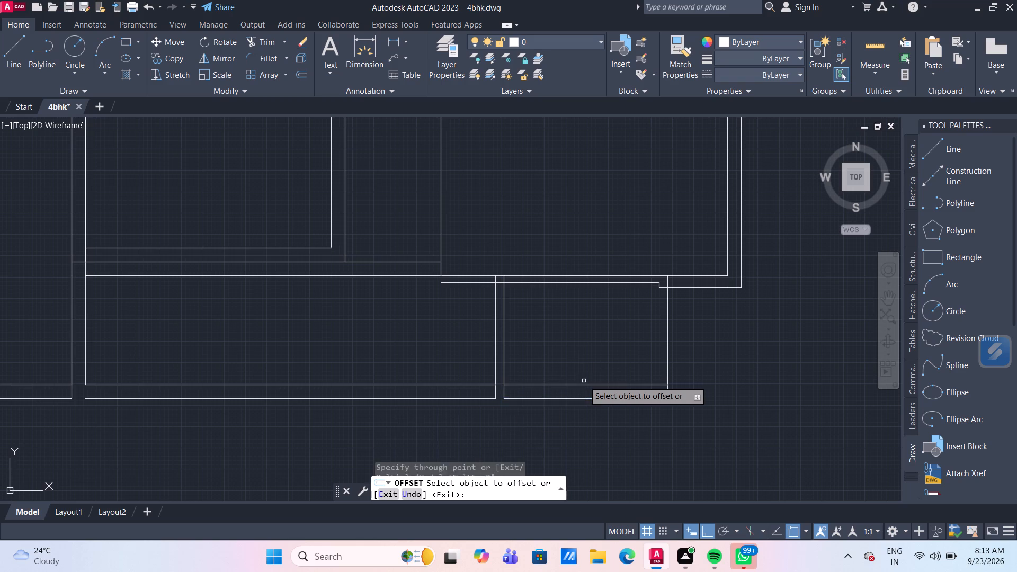
# Offset the small room's right-hand vertical line 8" outward to form its outer wall.
pyautogui.click(667, 345)
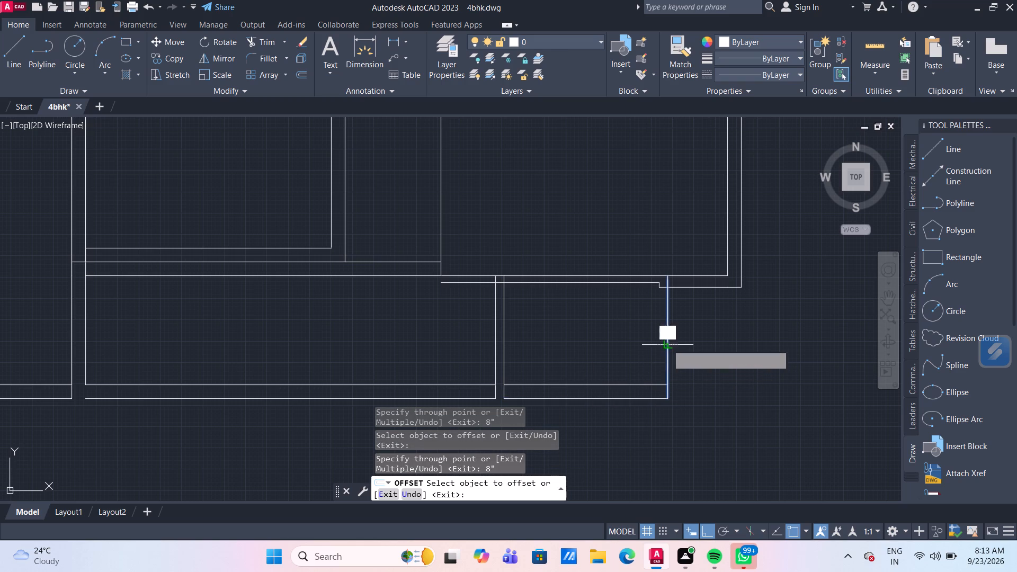
pyautogui.press('8')
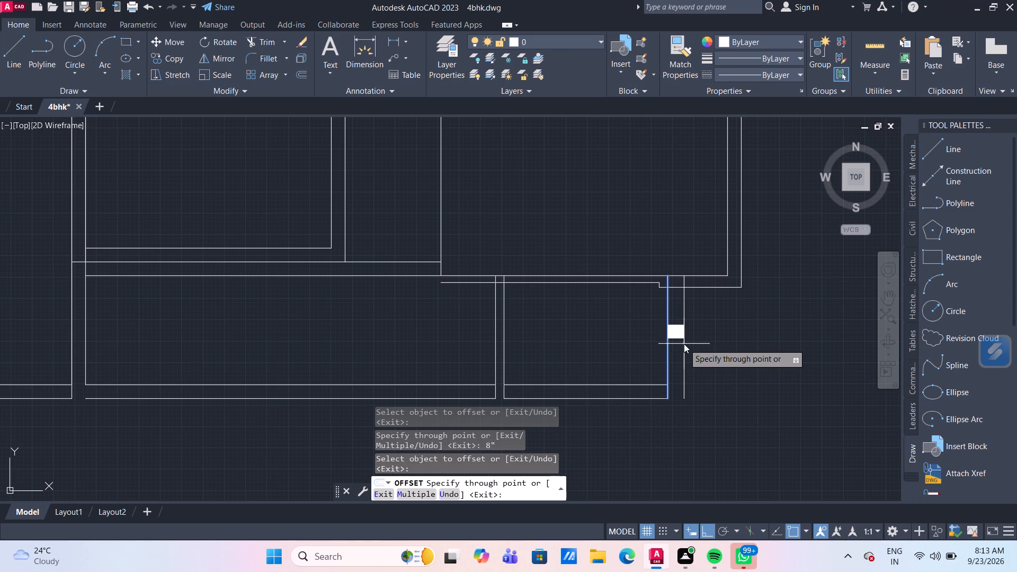
pyautogui.hotkey('shift', '"')
pyautogui.press('Return')
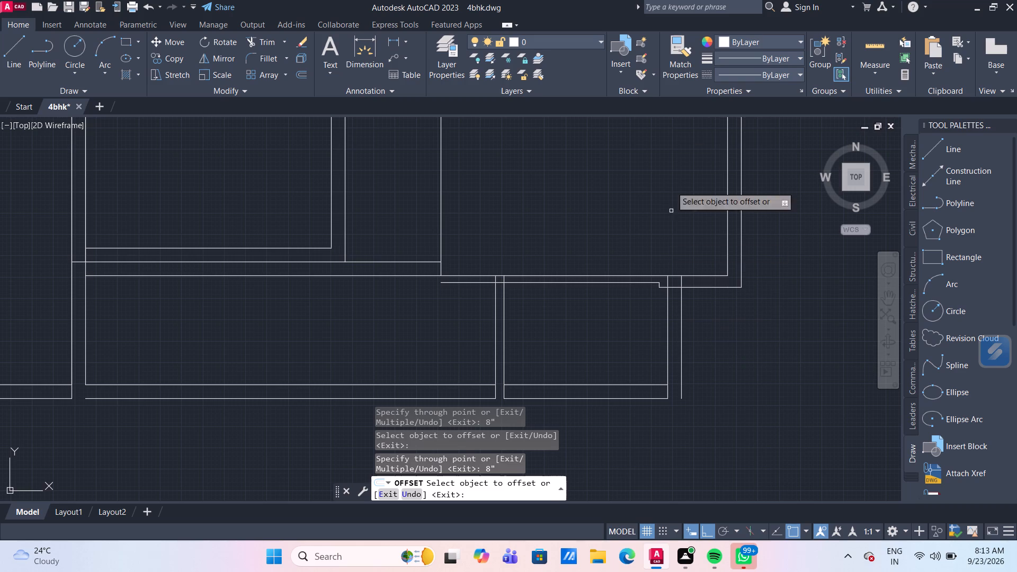
# Quick-measure the bottom strip's interior and erase the horizontal line along its upper edge.
pyautogui.click(868, 45)
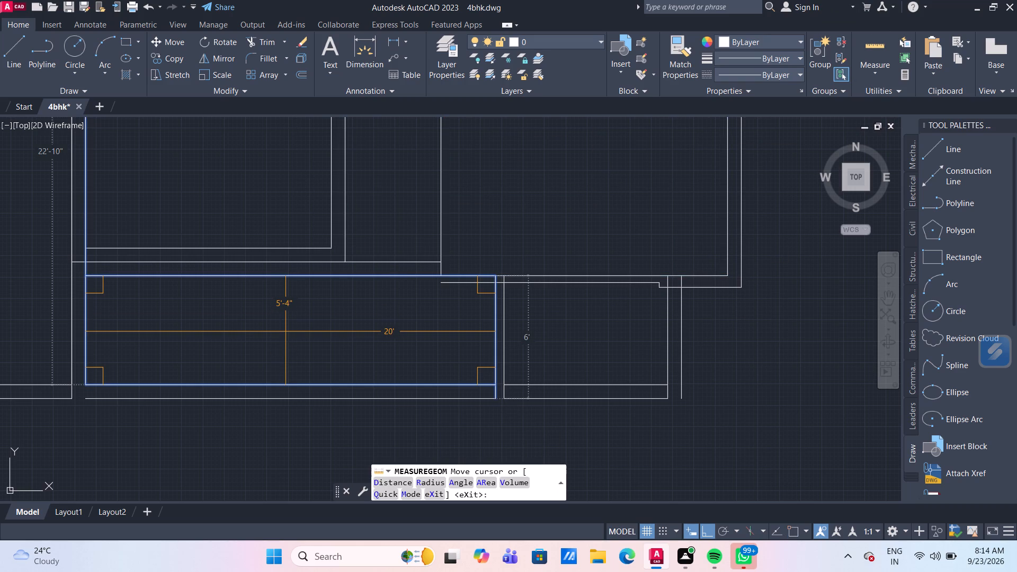
pyautogui.press('Escape')
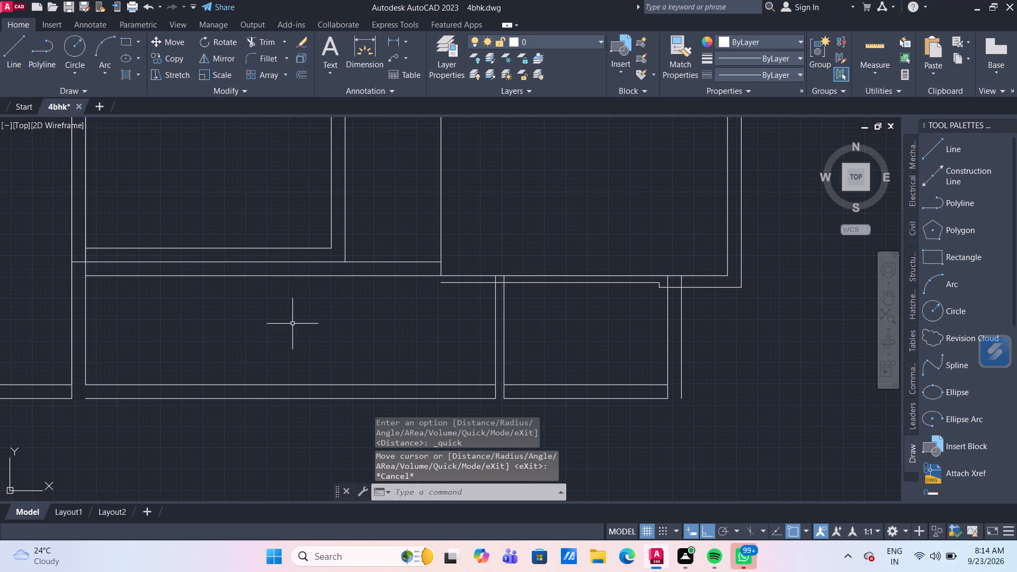
pyautogui.click(309, 277)
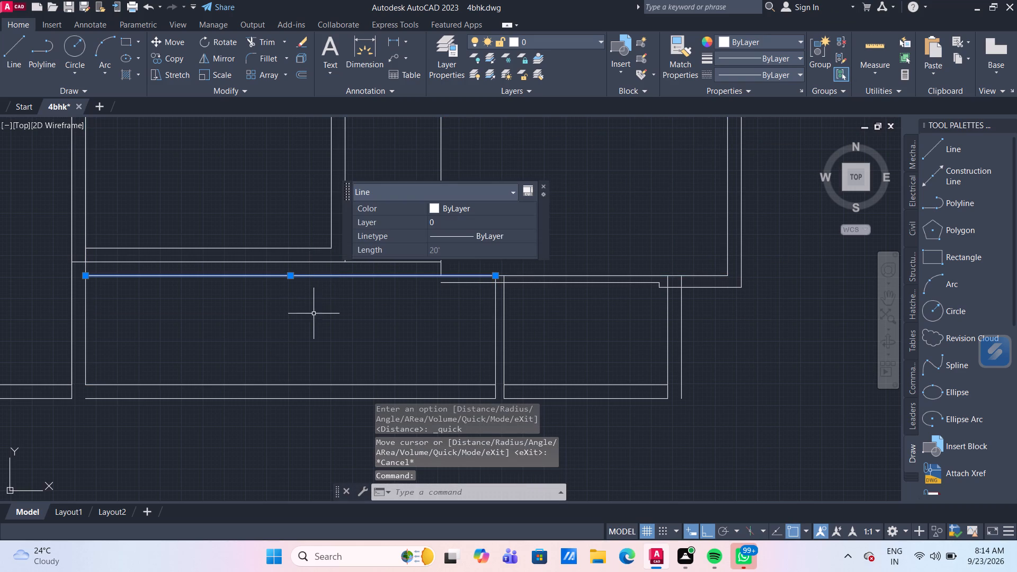
pyautogui.press('Delete')
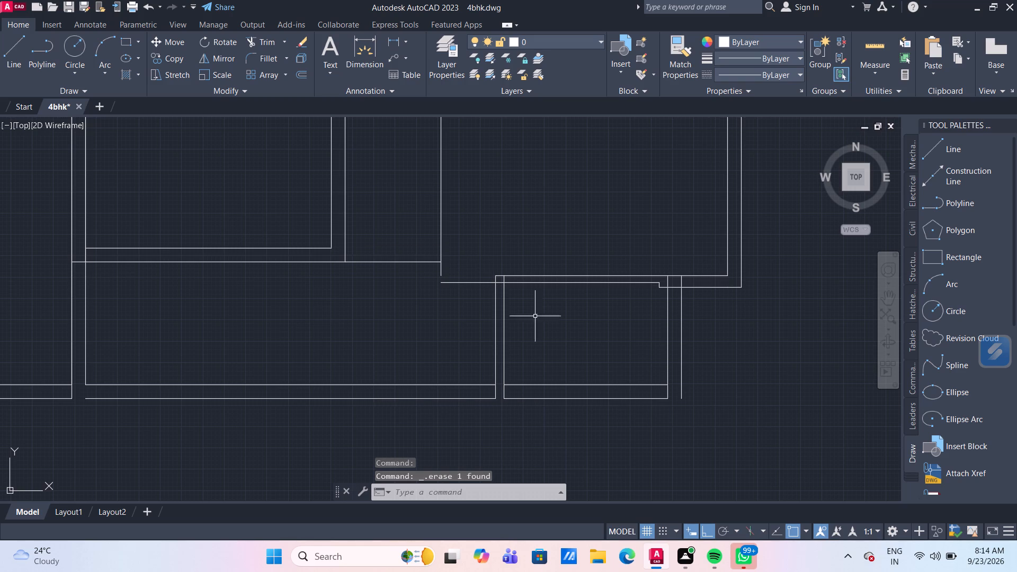
# Quick-measure the small bottom room, the lower-right room above it, and the wall gaps along that room's upper and lower edges.
pyautogui.click(869, 58)
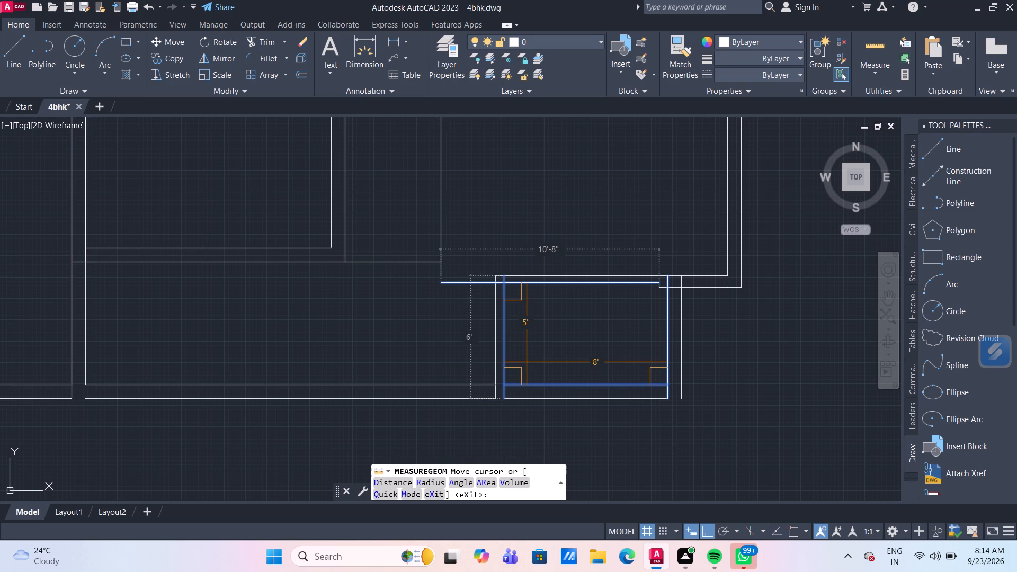
pyautogui.scroll(3, 527, 361)
pyautogui.moveTo(527, 361); pyautogui.dragTo(485, 498, button='middle')
pyautogui.scroll(-2, 485, 498)
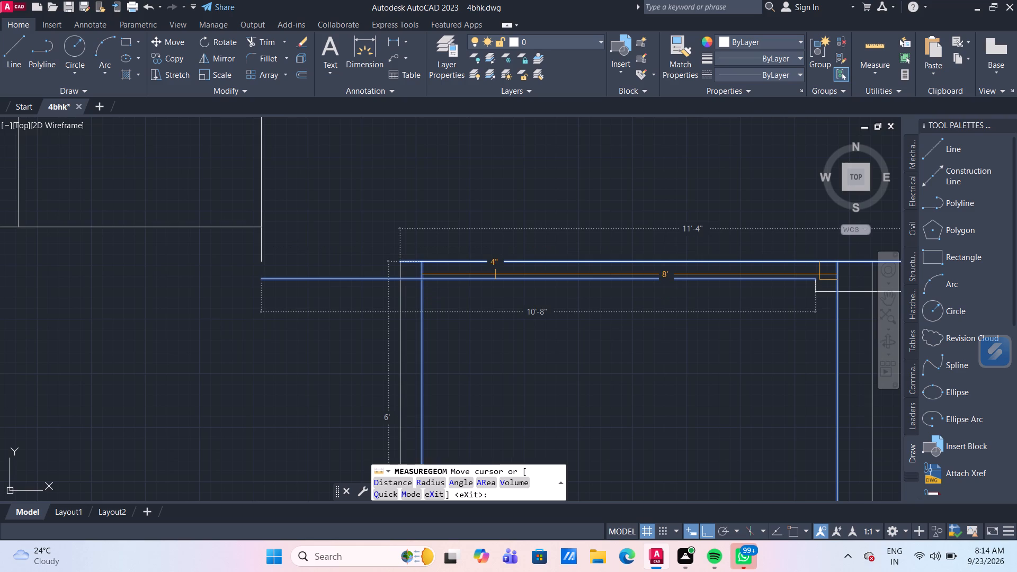
pyautogui.scroll(-4, 495, 274)
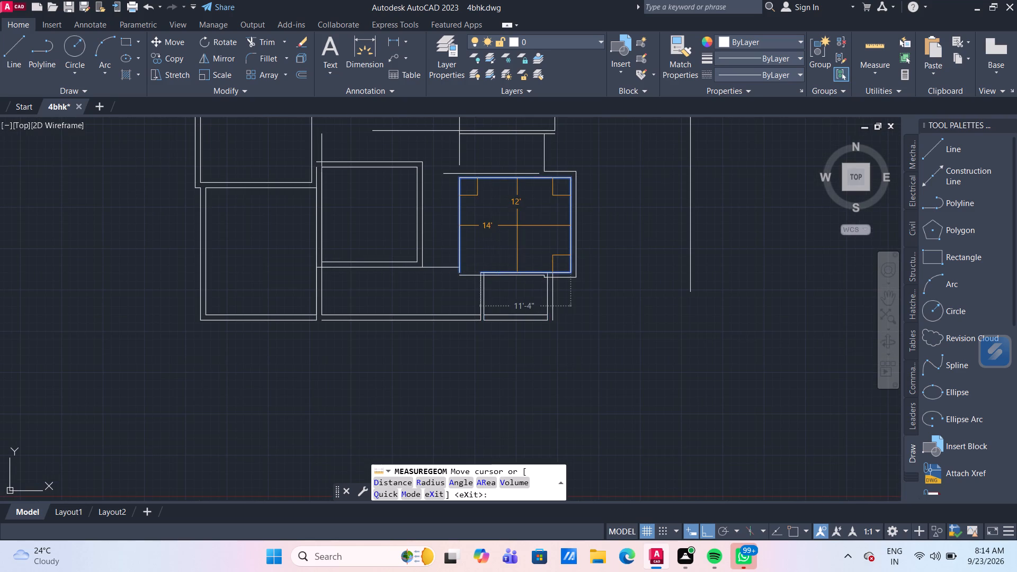
pyautogui.scroll(4, 445, 171)
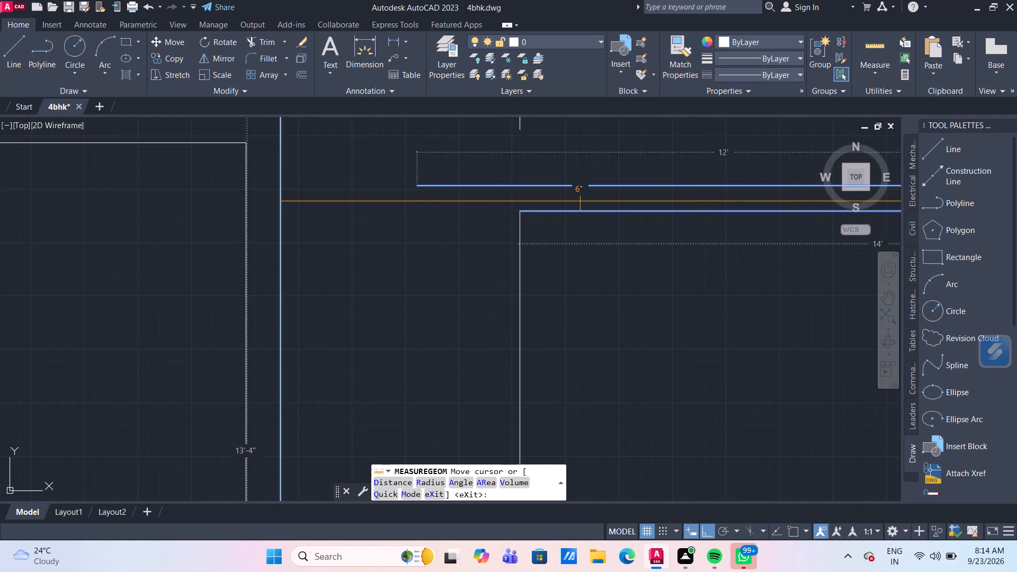
pyautogui.scroll(-3, 580, 201)
pyautogui.moveTo(611, 264); pyautogui.dragTo(506, 243, button='middle')
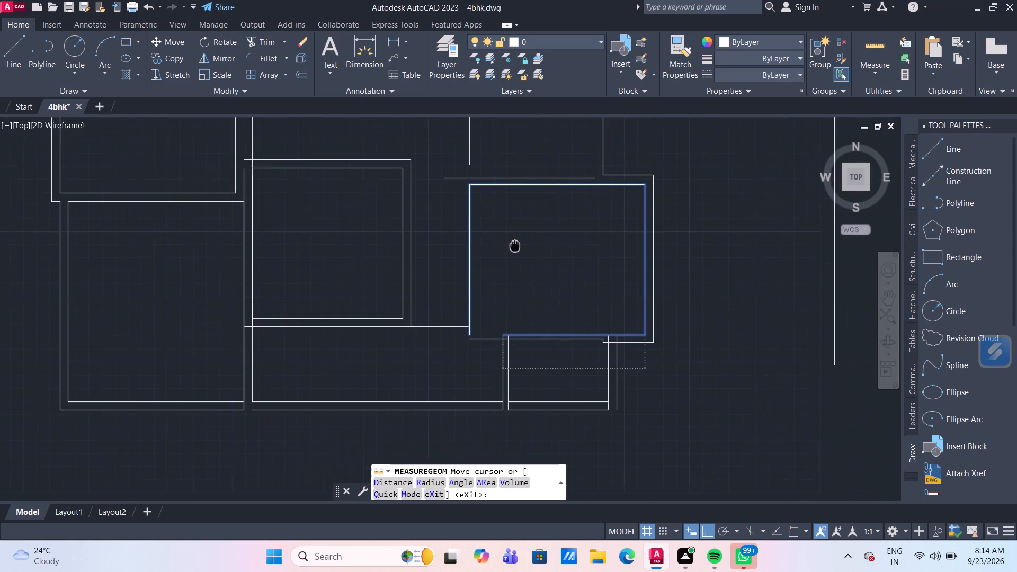
pyautogui.moveTo(506, 243); pyautogui.dragTo(435, 249, button='middle')
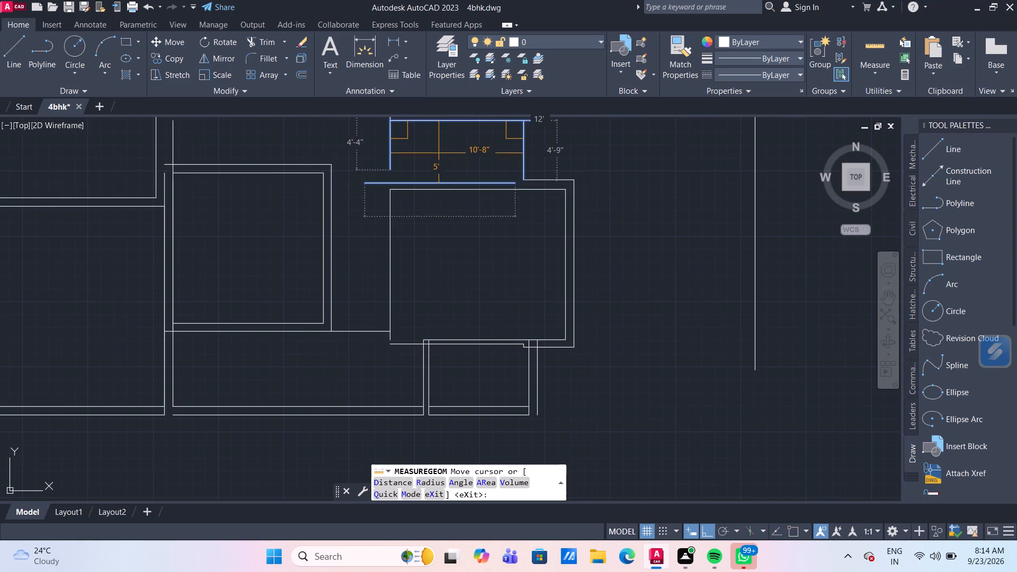
pyautogui.scroll(1, 438, 149)
pyautogui.moveTo(438, 150); pyautogui.dragTo(413, 236, button='middle')
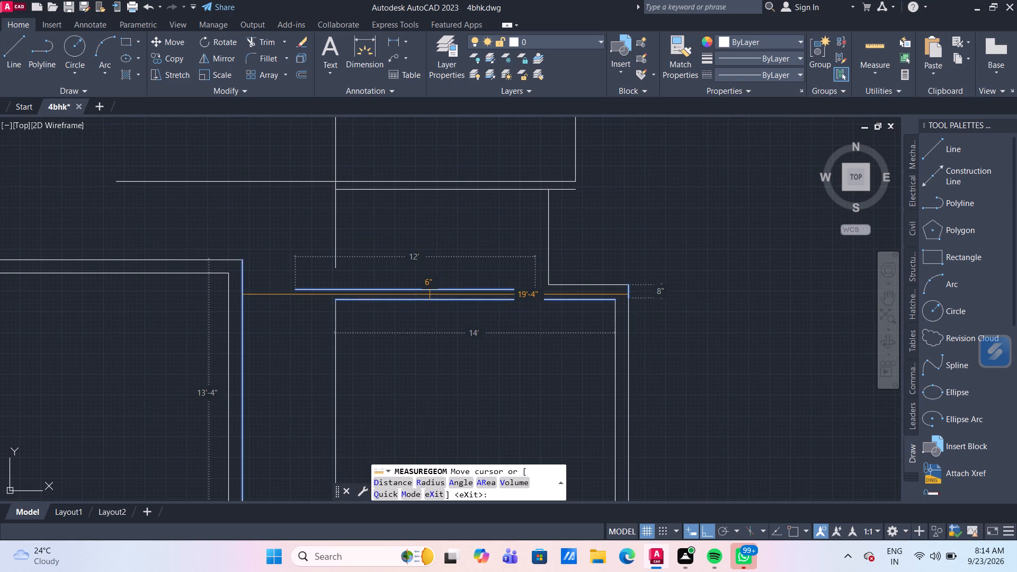
pyautogui.scroll(-1, 441, 364)
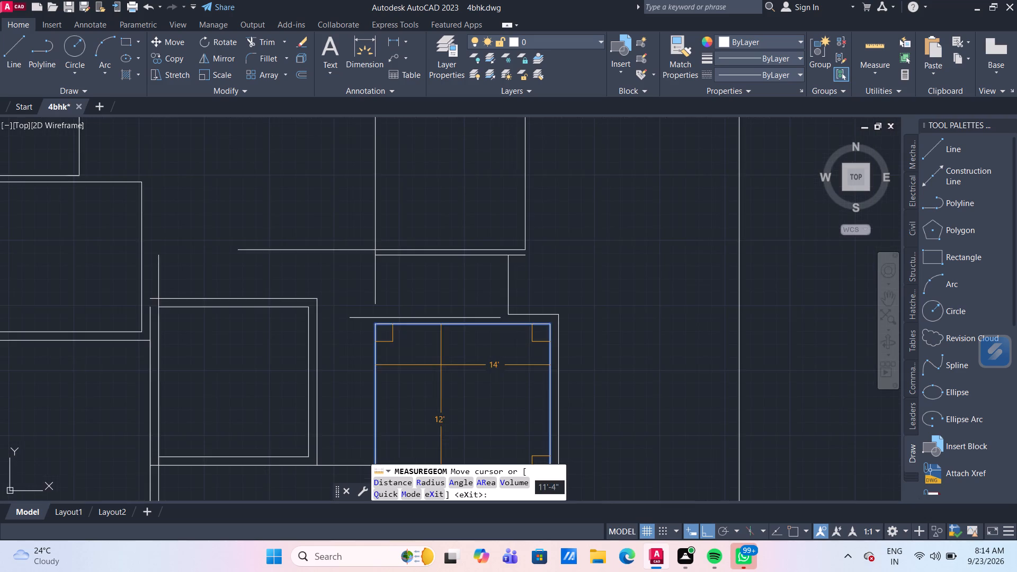
pyautogui.scroll(-1, 441, 368)
pyautogui.moveTo(441, 370); pyautogui.dragTo(376, 210, button='middle')
pyautogui.scroll(3, 383, 255)
pyautogui.scroll(1, 378, 354)
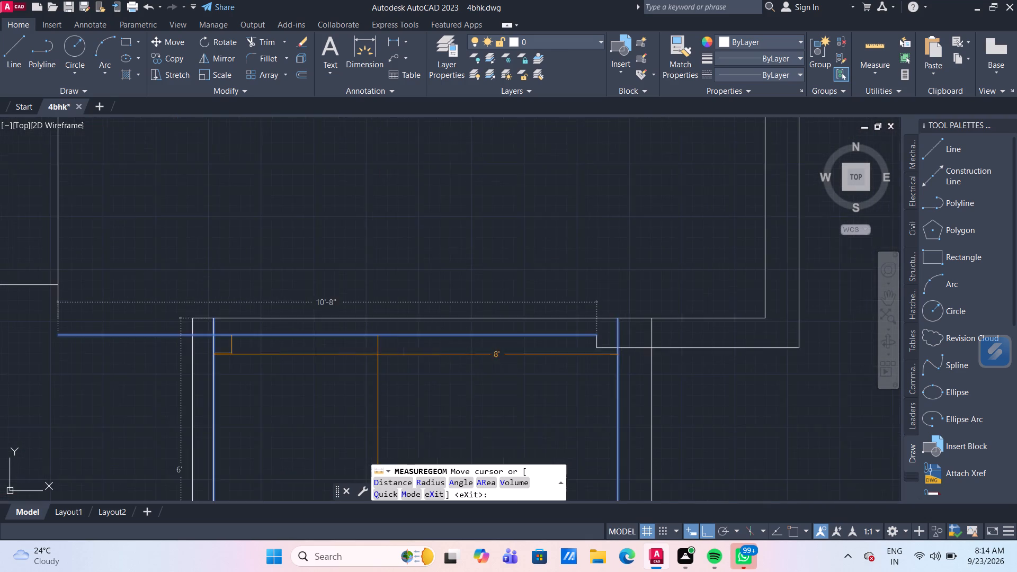
pyautogui.scroll(1, 378, 354)
pyautogui.press('Escape')
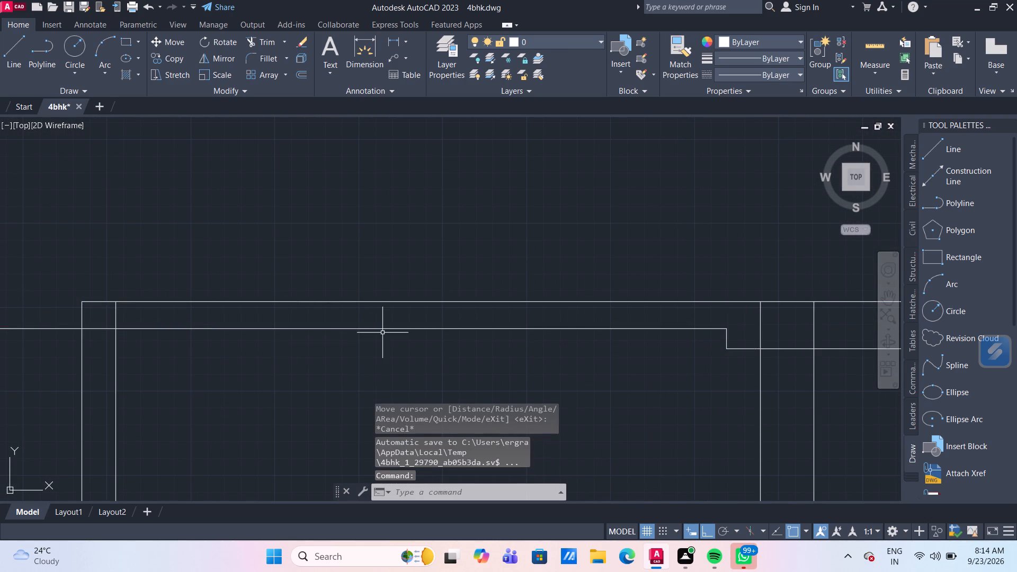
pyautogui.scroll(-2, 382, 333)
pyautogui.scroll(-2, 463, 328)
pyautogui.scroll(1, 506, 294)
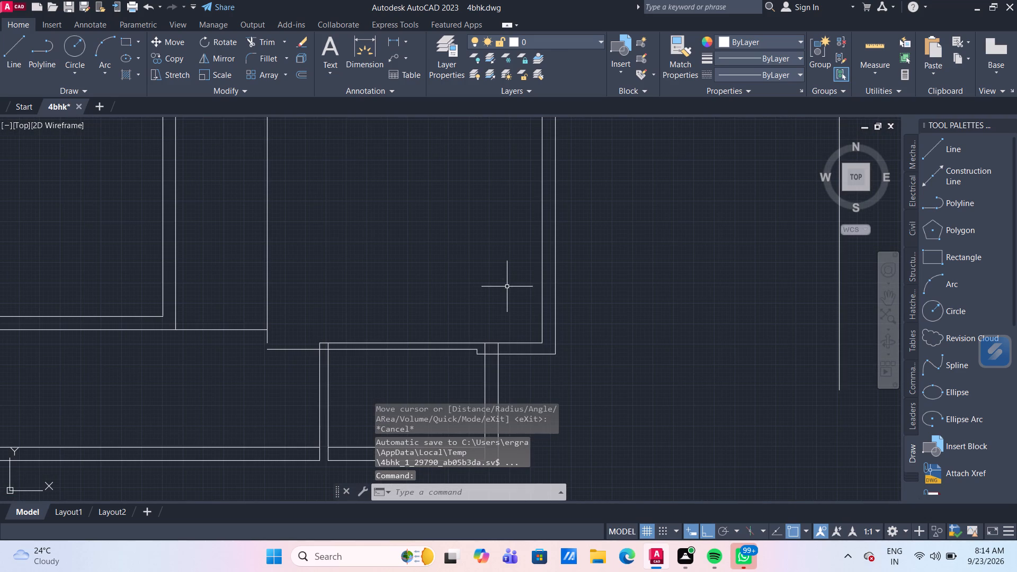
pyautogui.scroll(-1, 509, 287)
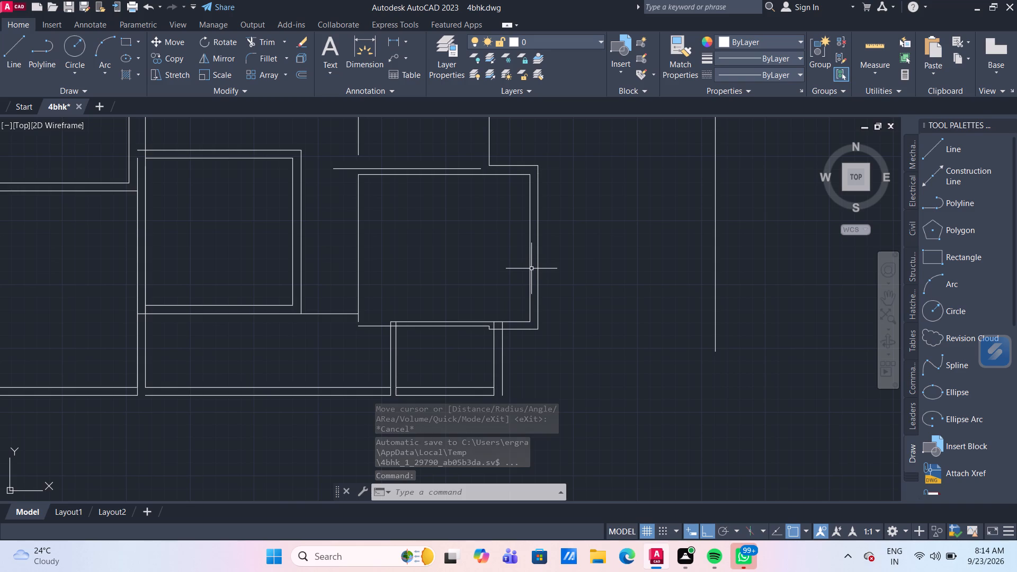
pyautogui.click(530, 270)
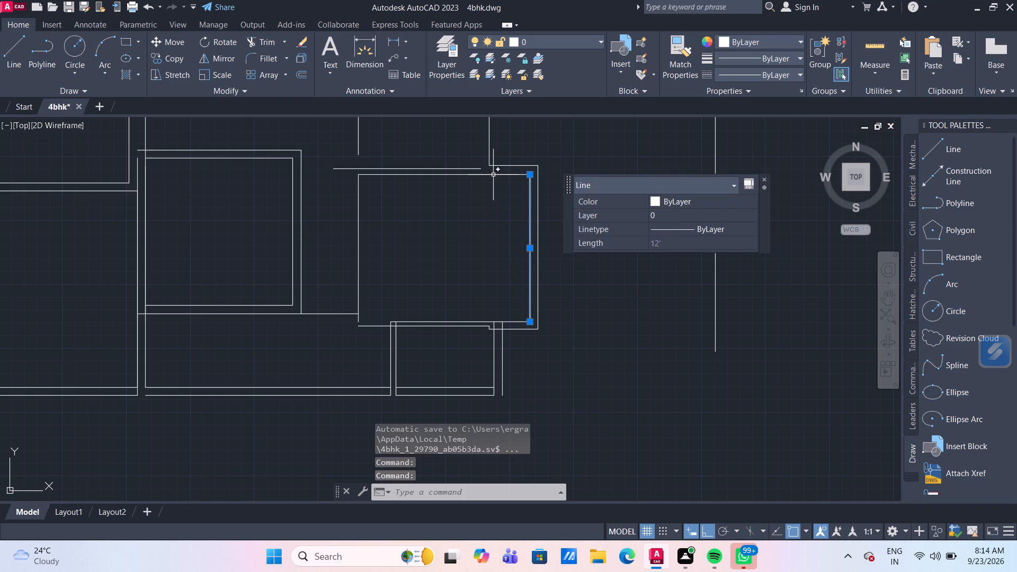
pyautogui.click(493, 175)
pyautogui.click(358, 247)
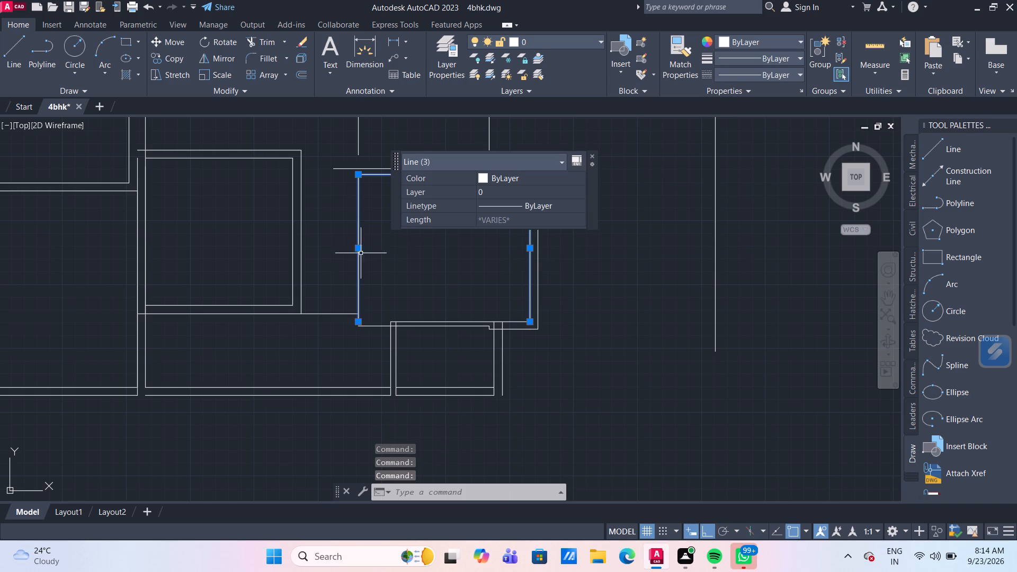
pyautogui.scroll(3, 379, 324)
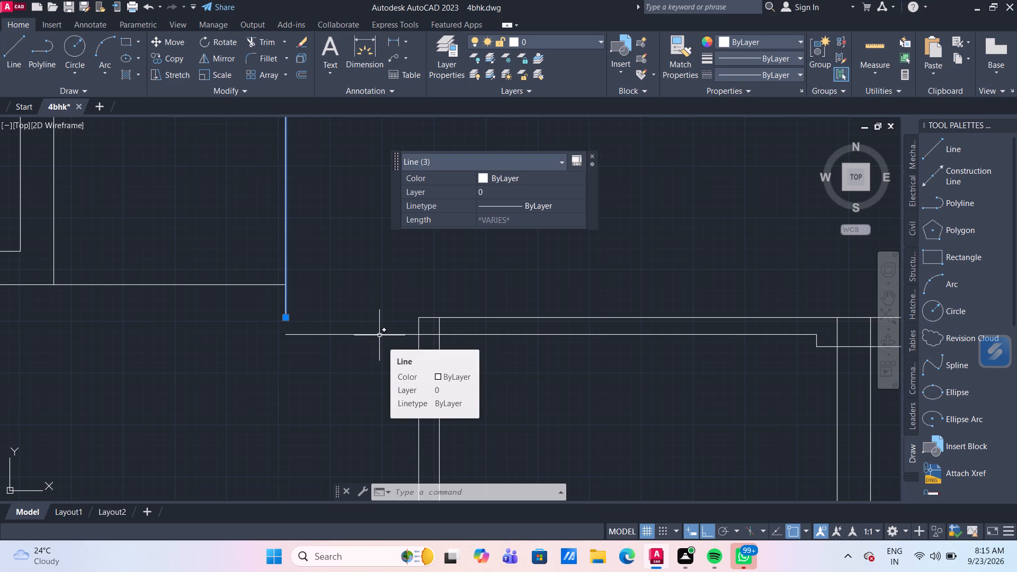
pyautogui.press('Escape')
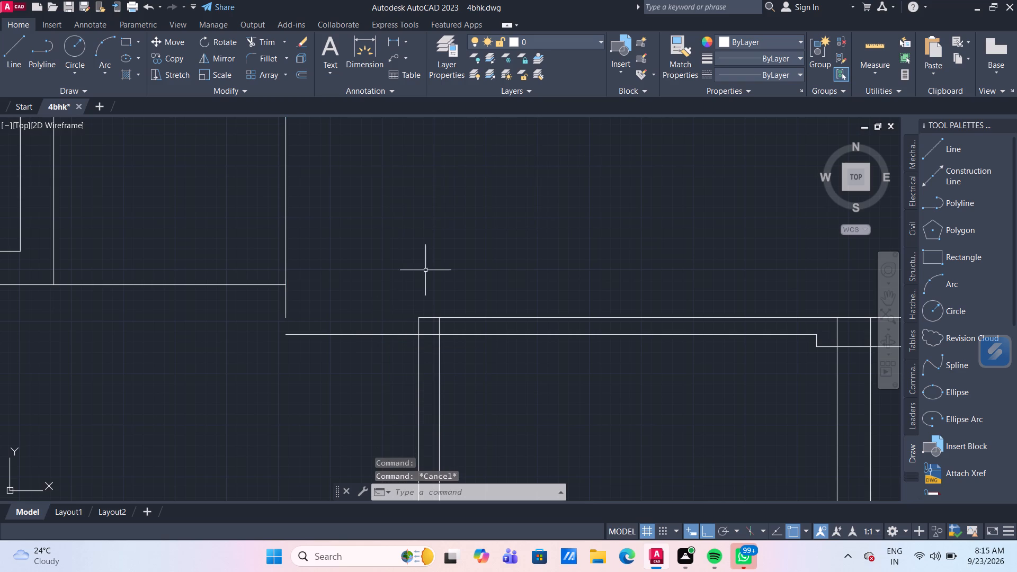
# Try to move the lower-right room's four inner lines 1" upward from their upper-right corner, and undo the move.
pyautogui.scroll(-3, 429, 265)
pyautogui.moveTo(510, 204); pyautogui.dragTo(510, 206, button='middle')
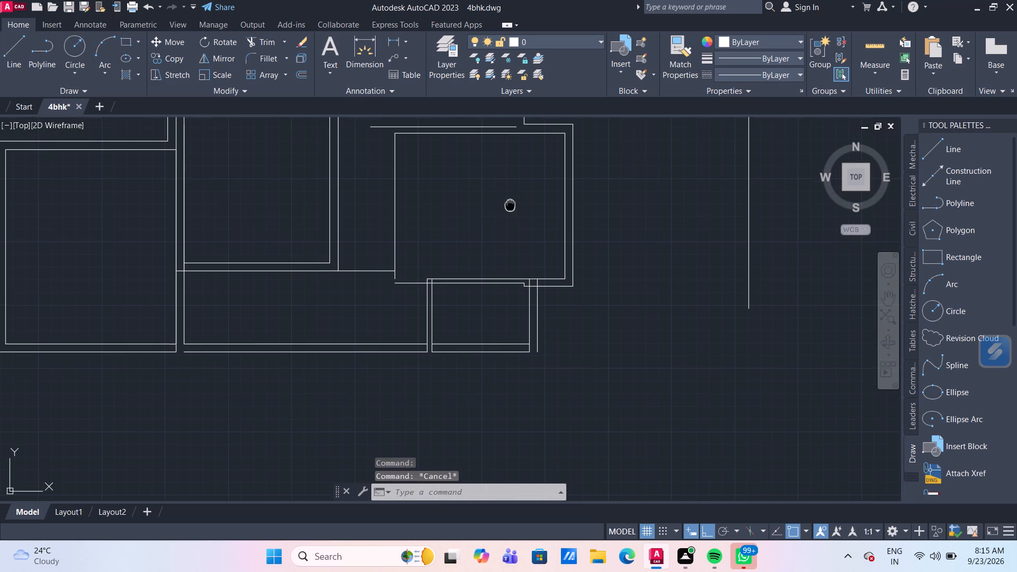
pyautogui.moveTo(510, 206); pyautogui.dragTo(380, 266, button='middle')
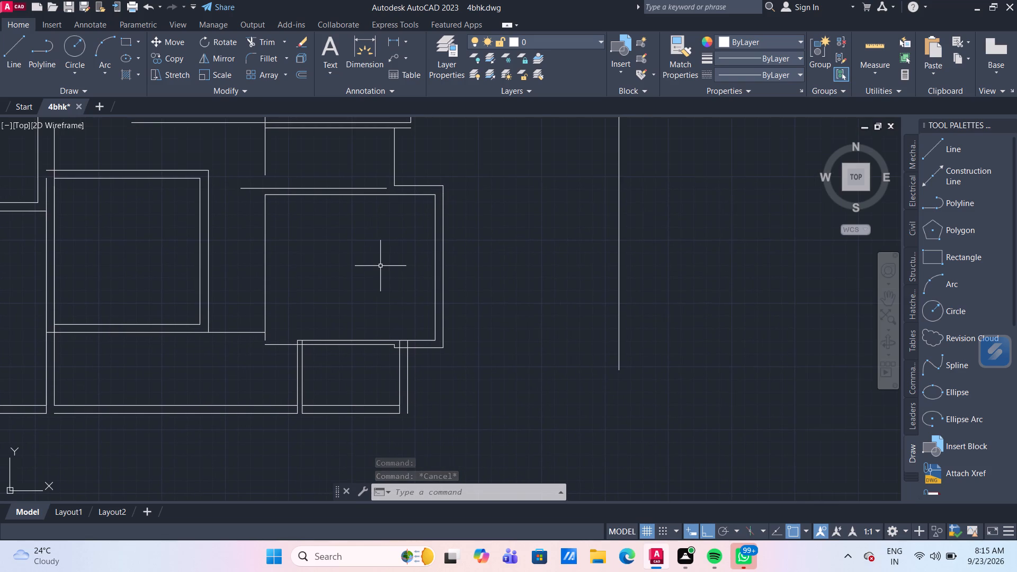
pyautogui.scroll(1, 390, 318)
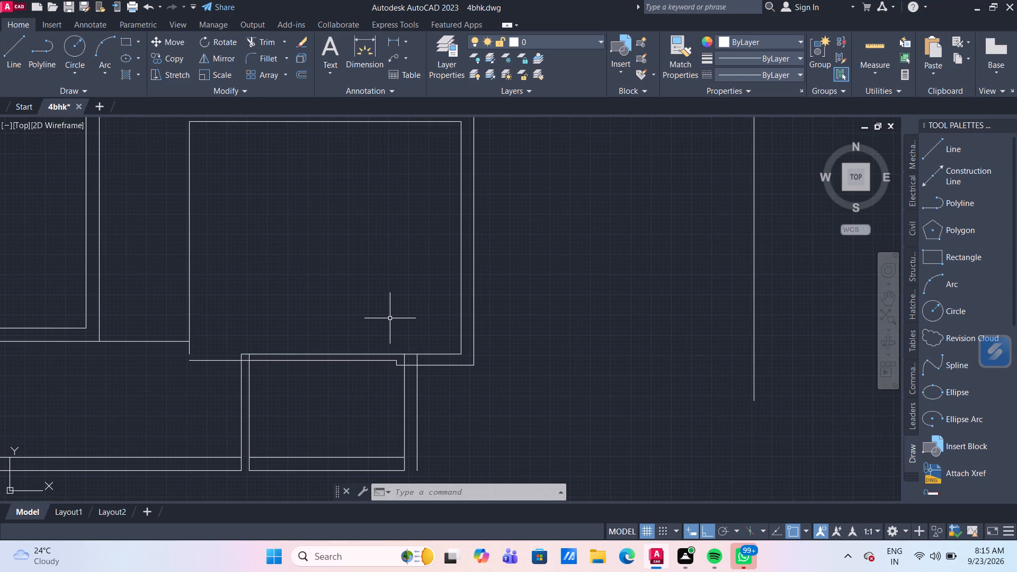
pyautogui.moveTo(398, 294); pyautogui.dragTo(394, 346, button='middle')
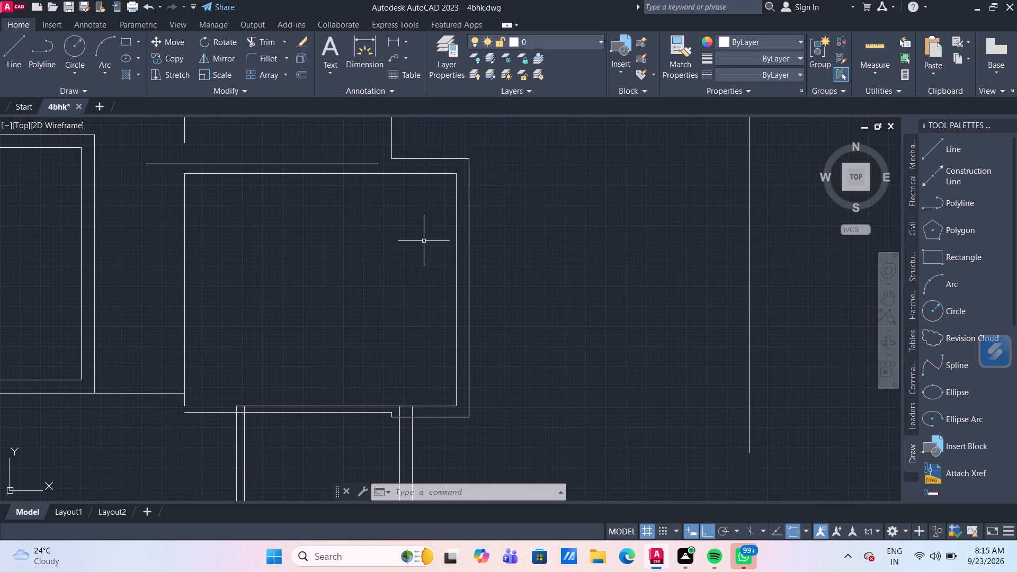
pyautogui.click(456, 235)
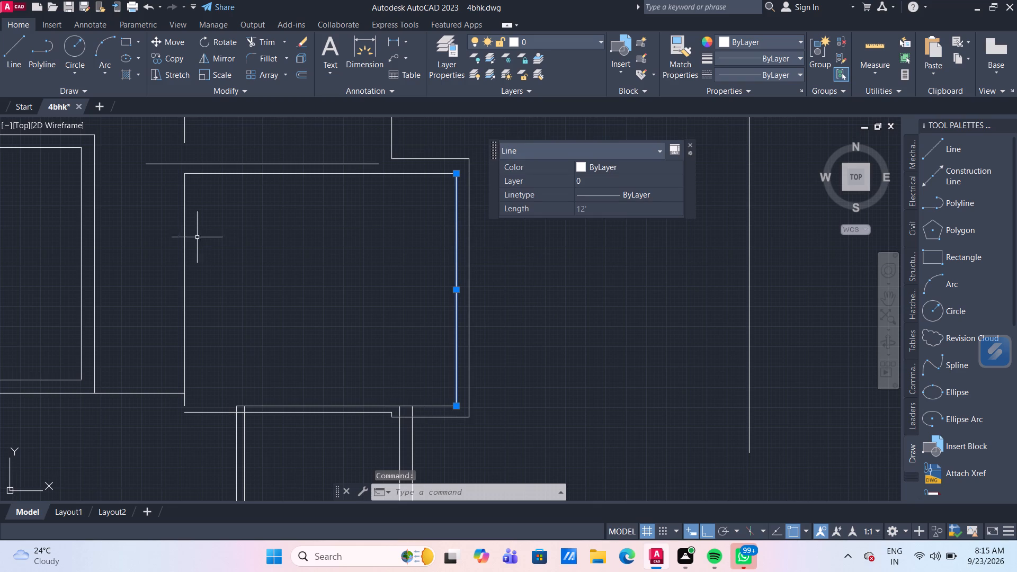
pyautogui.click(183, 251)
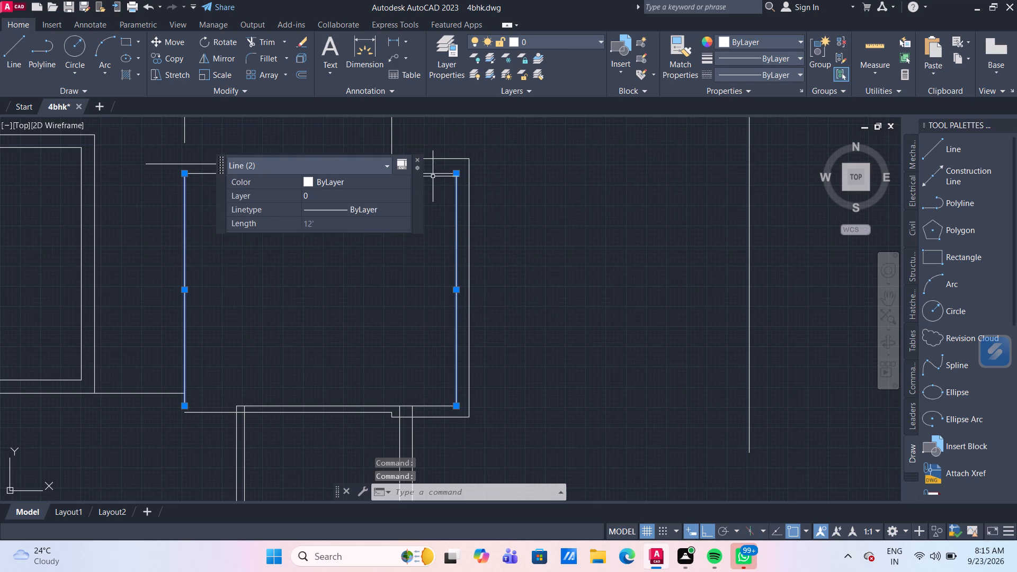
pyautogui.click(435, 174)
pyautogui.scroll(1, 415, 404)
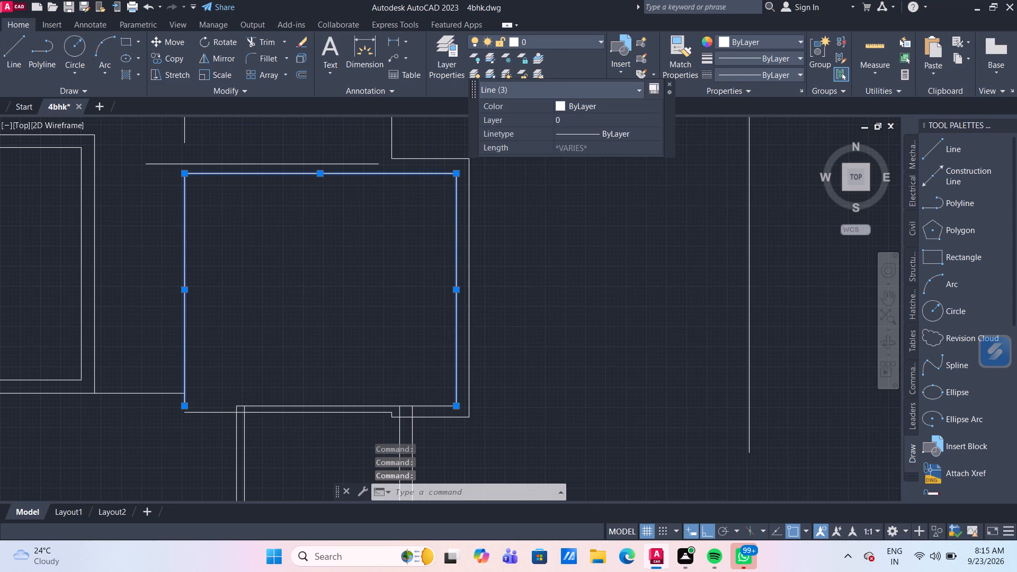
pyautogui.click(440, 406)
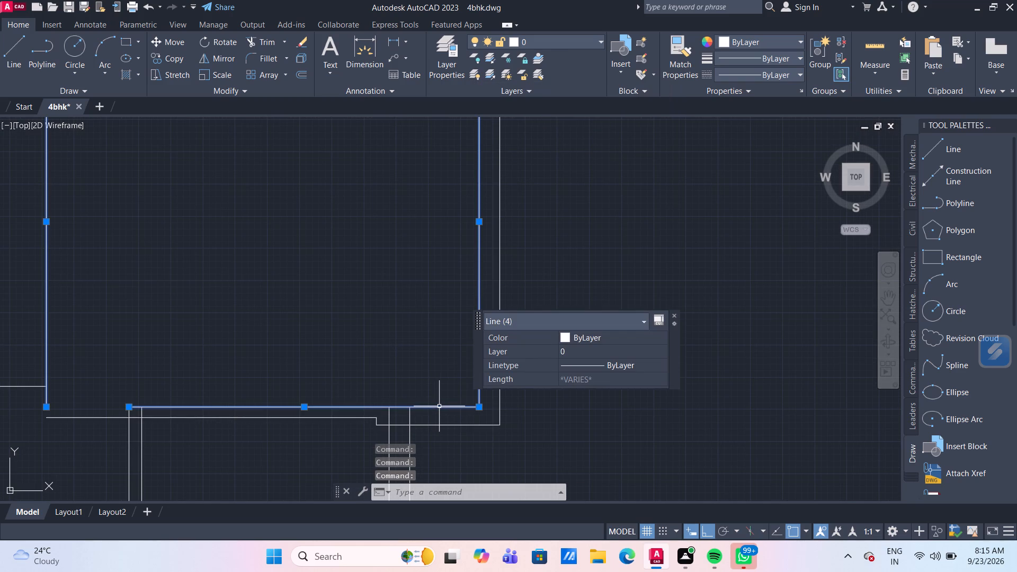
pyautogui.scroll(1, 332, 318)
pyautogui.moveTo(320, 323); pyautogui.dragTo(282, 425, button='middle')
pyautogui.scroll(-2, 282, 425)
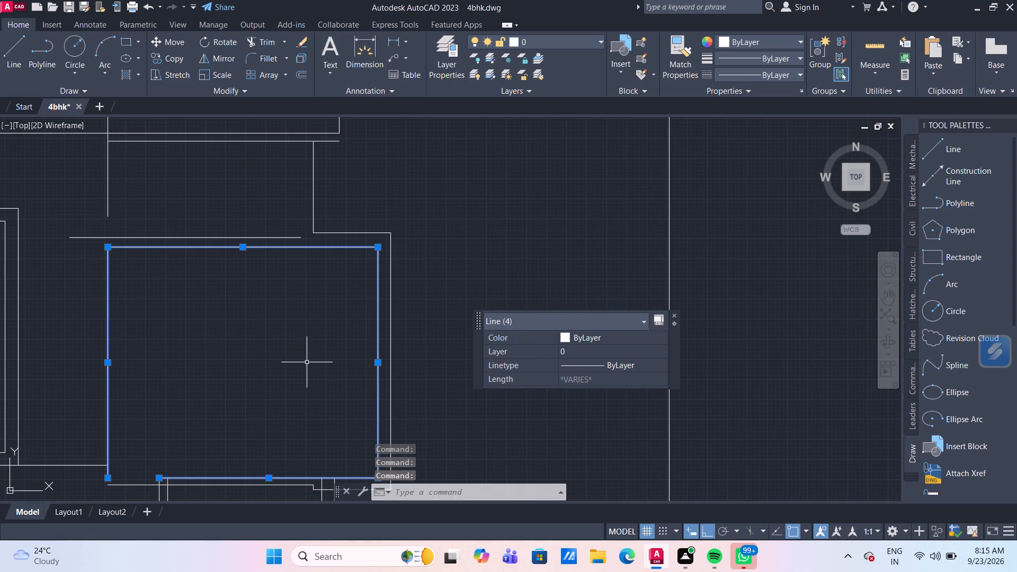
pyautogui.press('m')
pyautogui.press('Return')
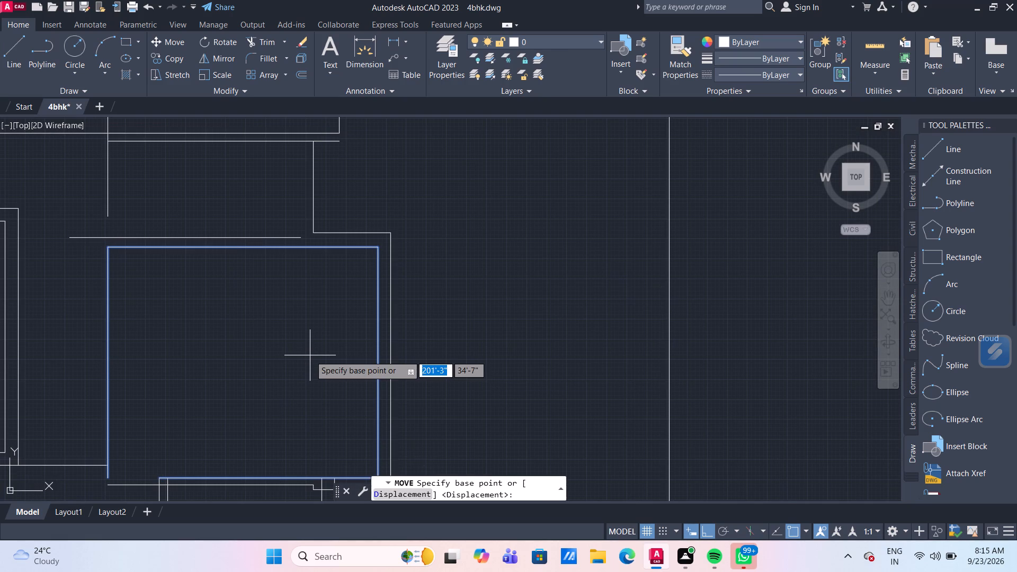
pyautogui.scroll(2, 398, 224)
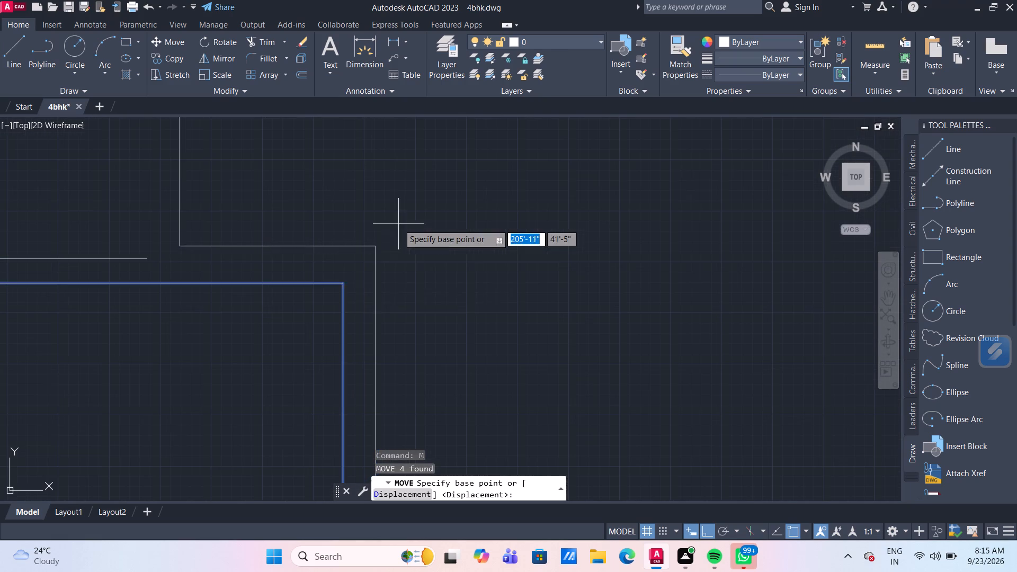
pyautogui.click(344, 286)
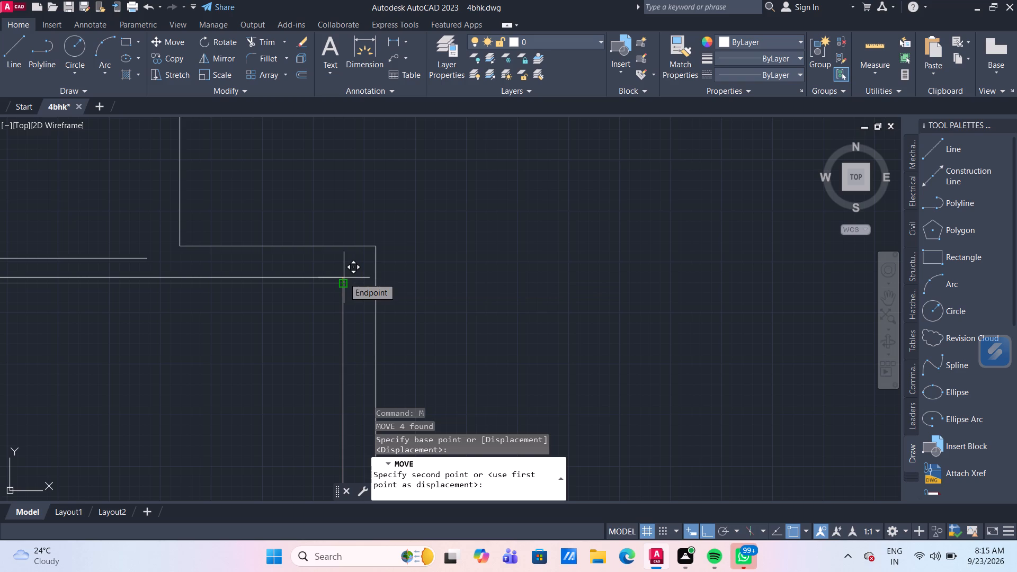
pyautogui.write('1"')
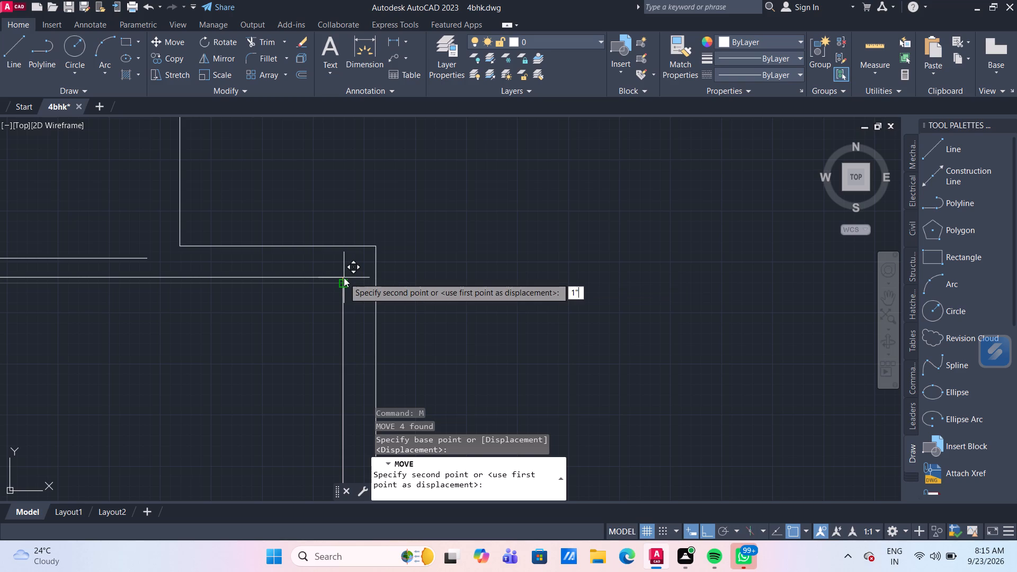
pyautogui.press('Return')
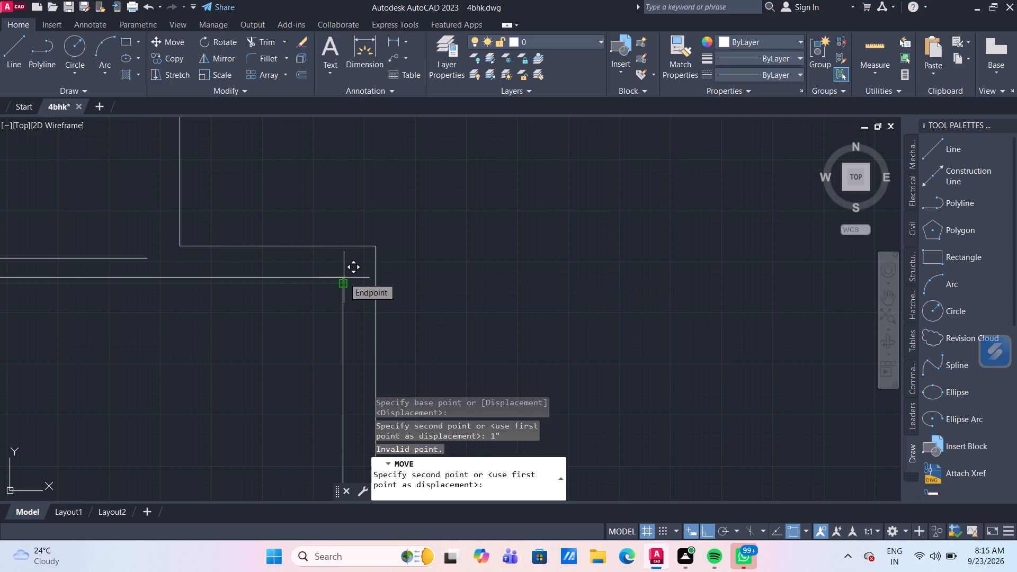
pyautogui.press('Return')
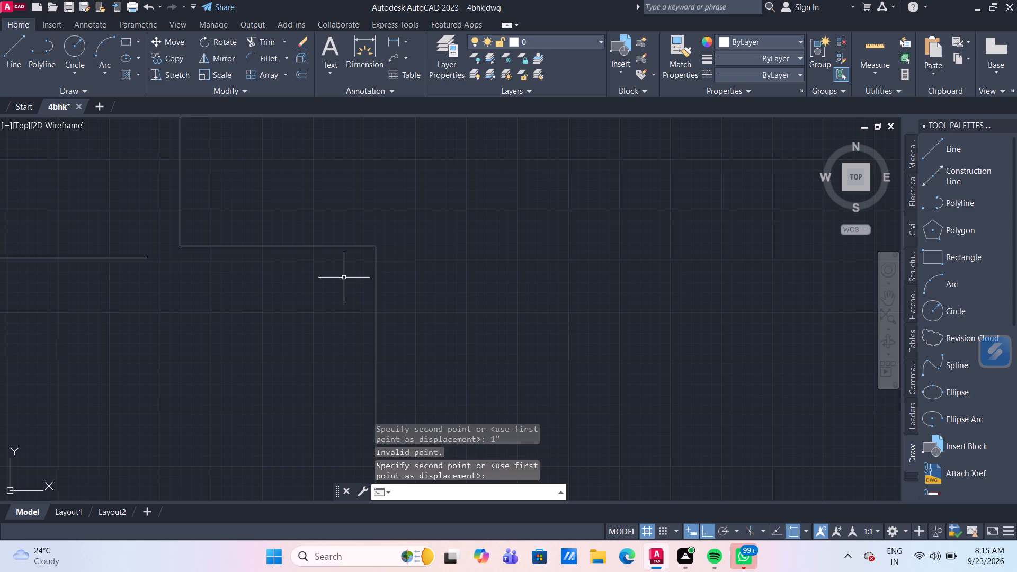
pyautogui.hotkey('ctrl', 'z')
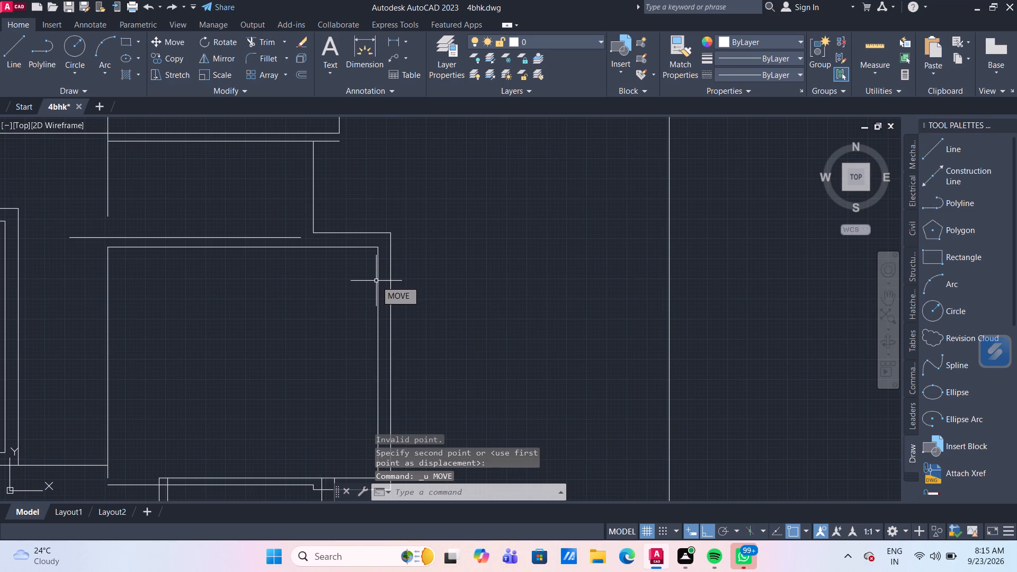
# Move the lower-right room's four inner lines 1" upward, using their upper-right corner as the base point.
pyautogui.click(376, 281)
pyautogui.click(355, 247)
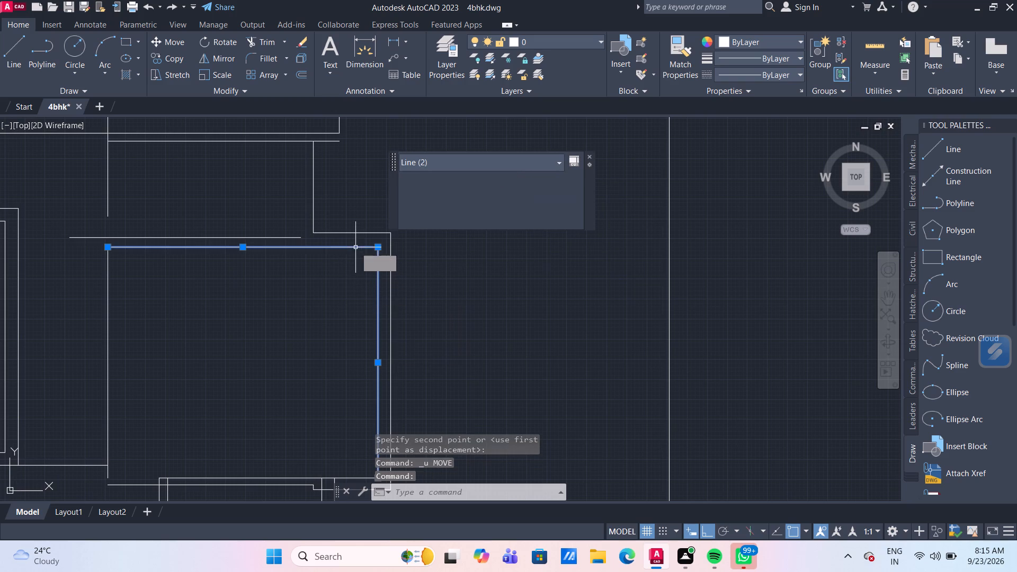
pyautogui.click(109, 324)
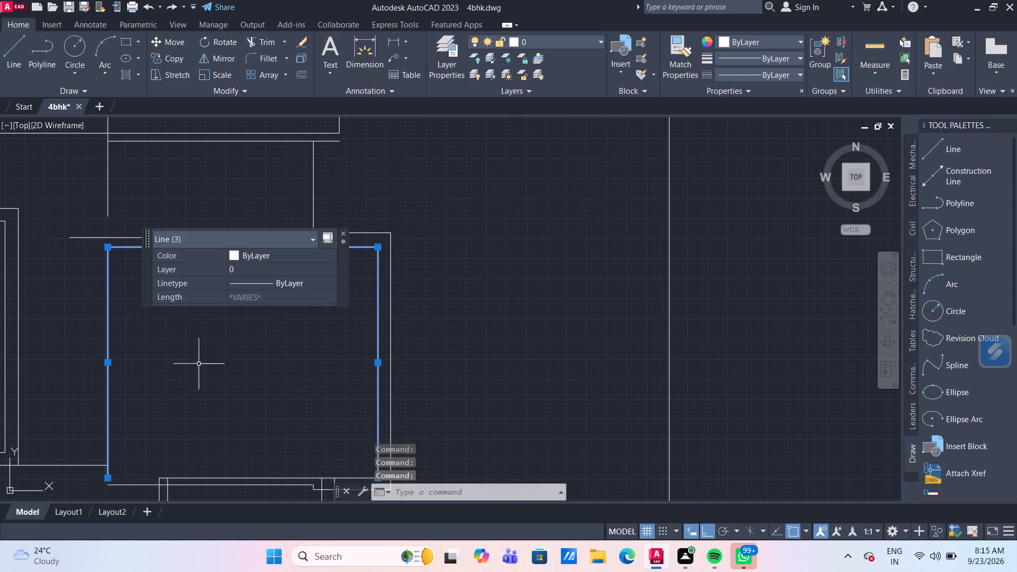
pyautogui.moveTo(225, 386); pyautogui.dragTo(228, 315, button='middle')
pyautogui.scroll(2, 363, 412)
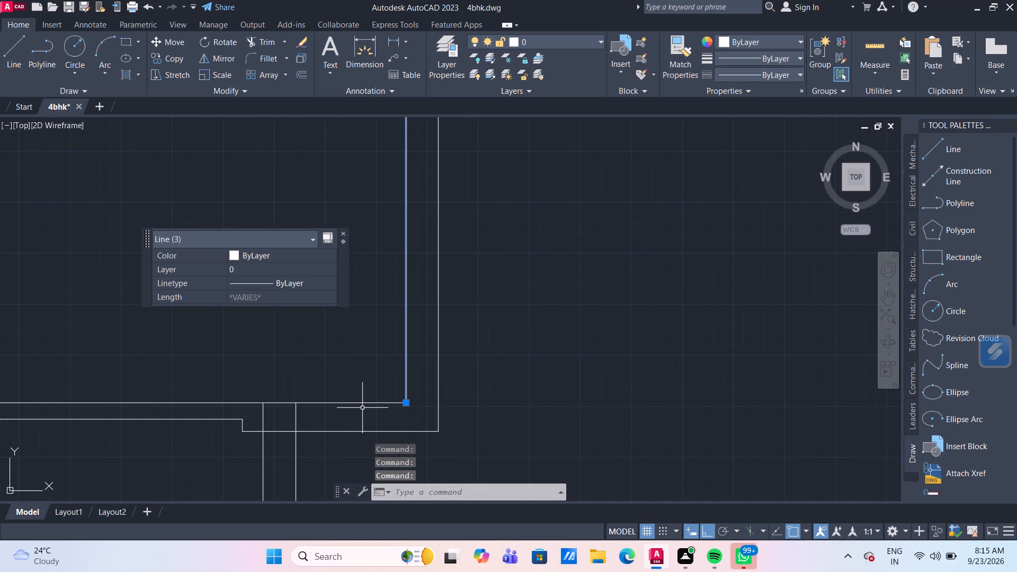
pyautogui.click(367, 403)
pyautogui.scroll(-3, 358, 329)
pyautogui.moveTo(337, 259); pyautogui.dragTo(273, 382, button='middle')
pyautogui.scroll(3, 286, 353)
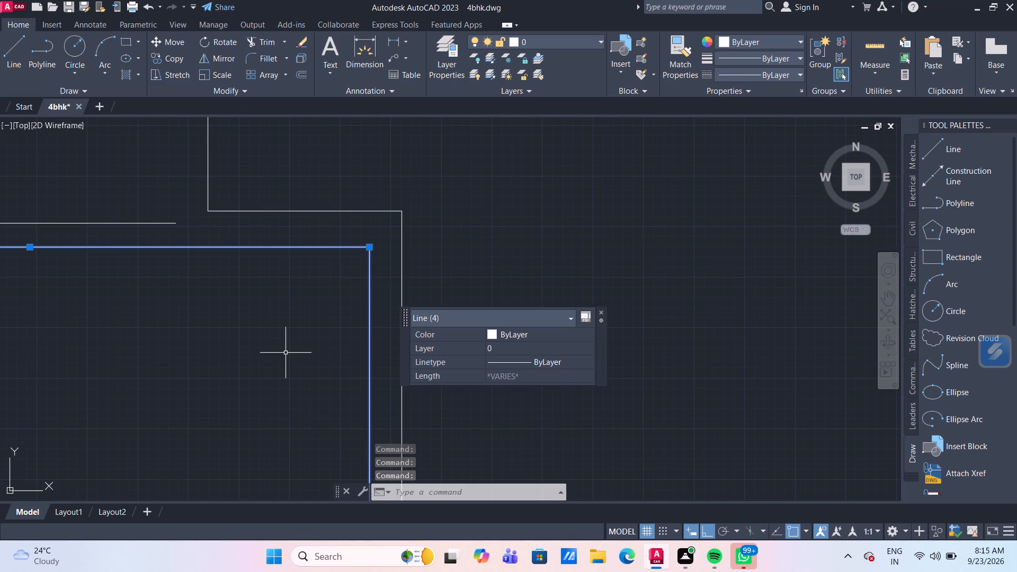
pyautogui.press('m')
pyautogui.press('Return')
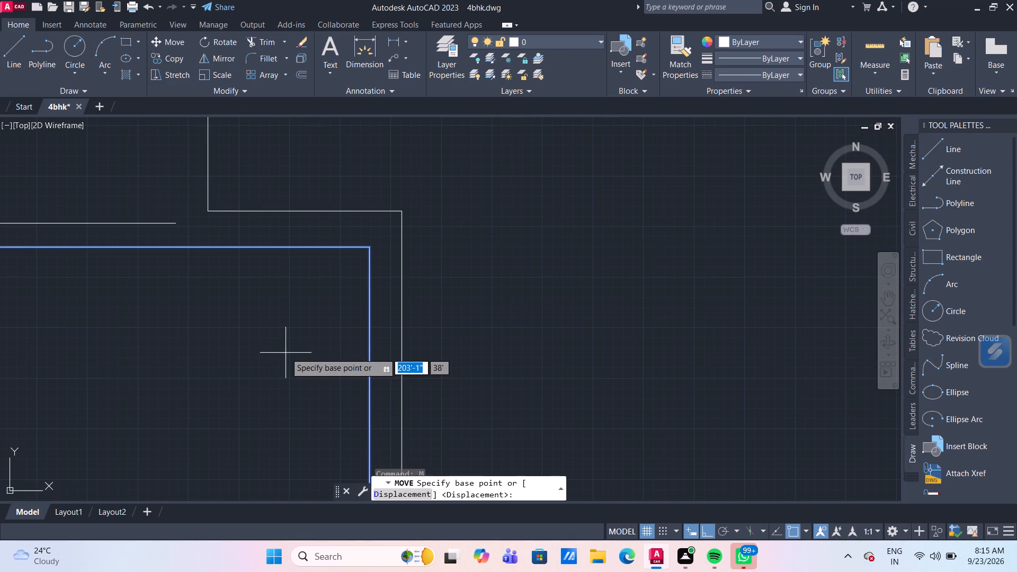
pyautogui.scroll(3, 389, 216)
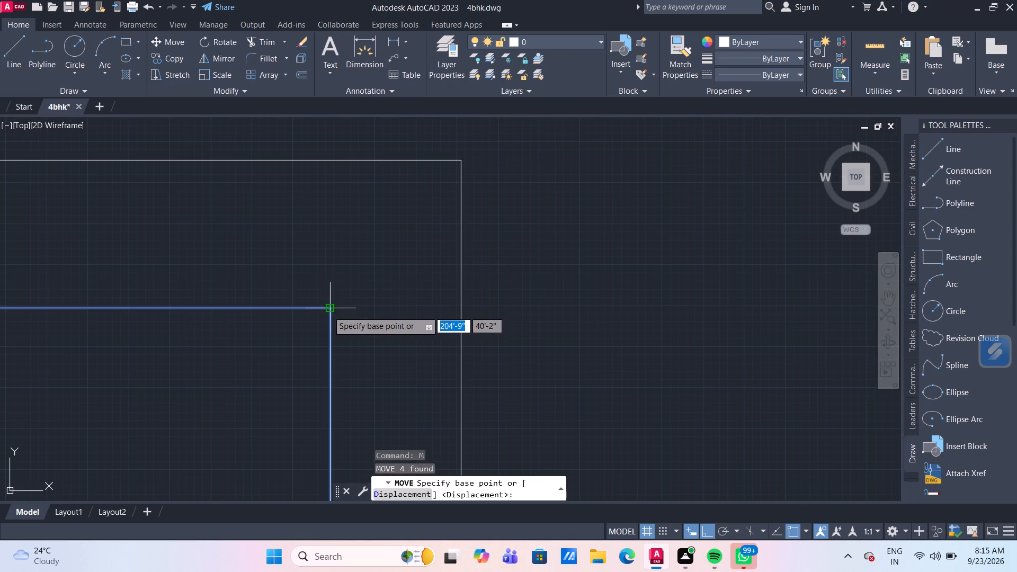
pyautogui.click(328, 311)
pyautogui.write('1"')
pyautogui.press('Return')
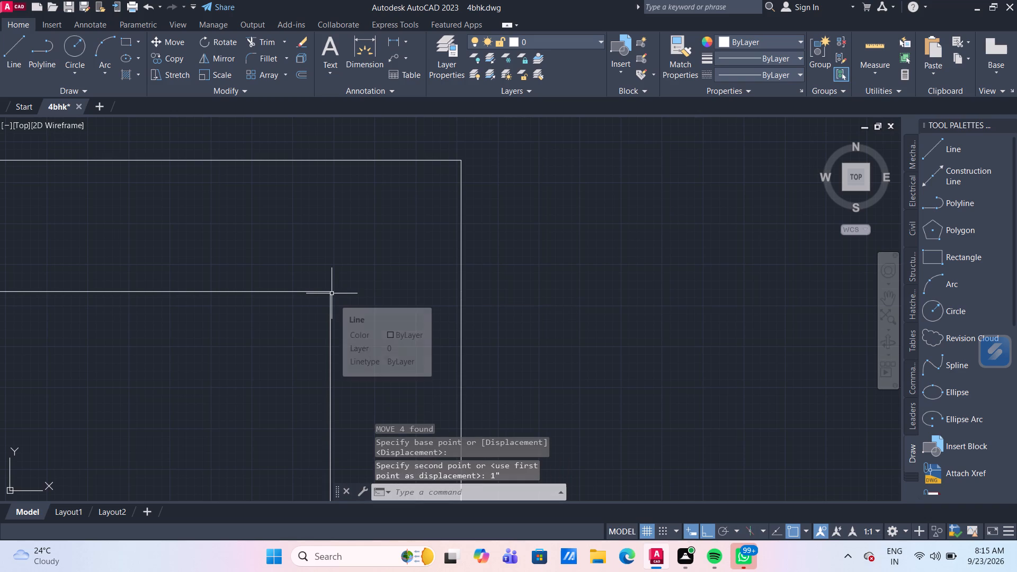
# Quick-measure the lower-right room, the small bottom room's outer wall, the bottom strip, and the passage beside the lower-right room.
pyautogui.scroll(-6, 332, 293)
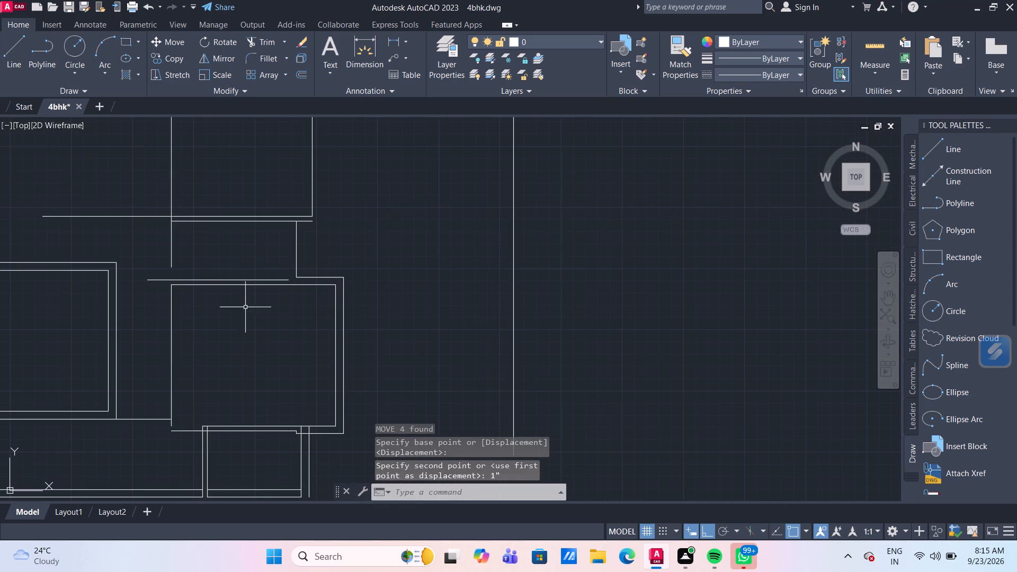
pyautogui.scroll(3, 242, 300)
pyautogui.click(873, 49)
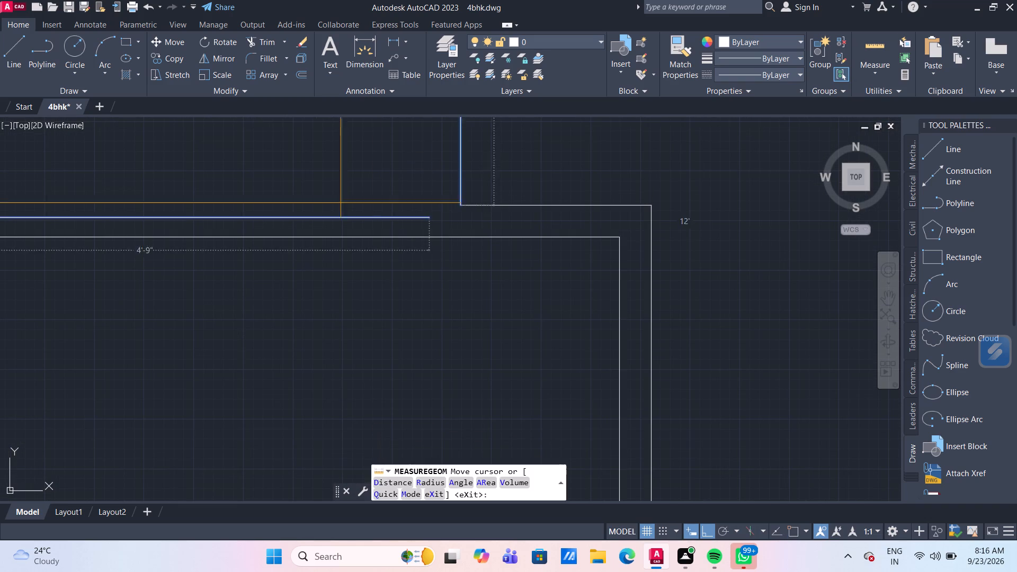
pyautogui.scroll(-4, 322, 228)
pyautogui.scroll(4, 323, 313)
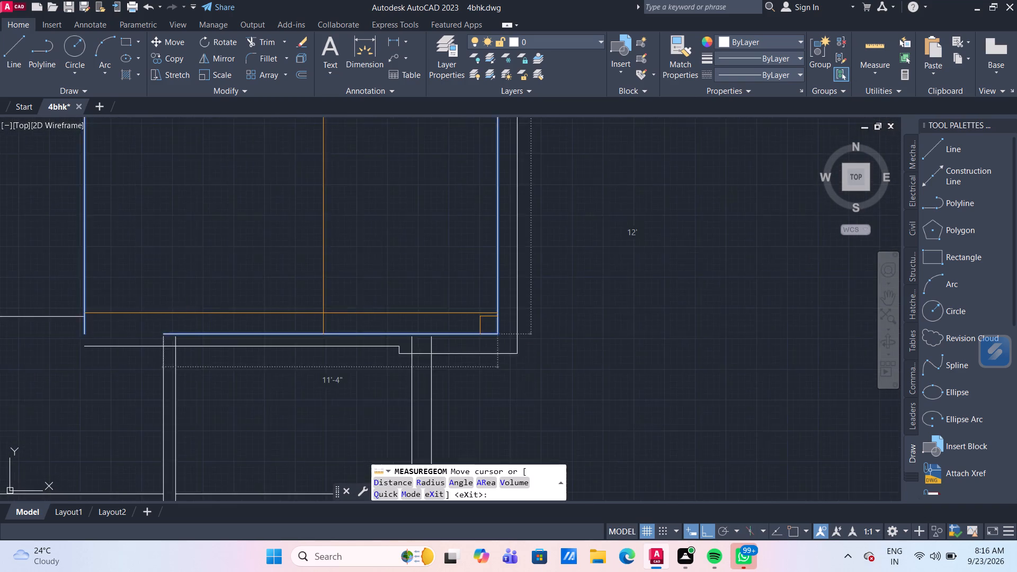
pyautogui.scroll(-3, 336, 344)
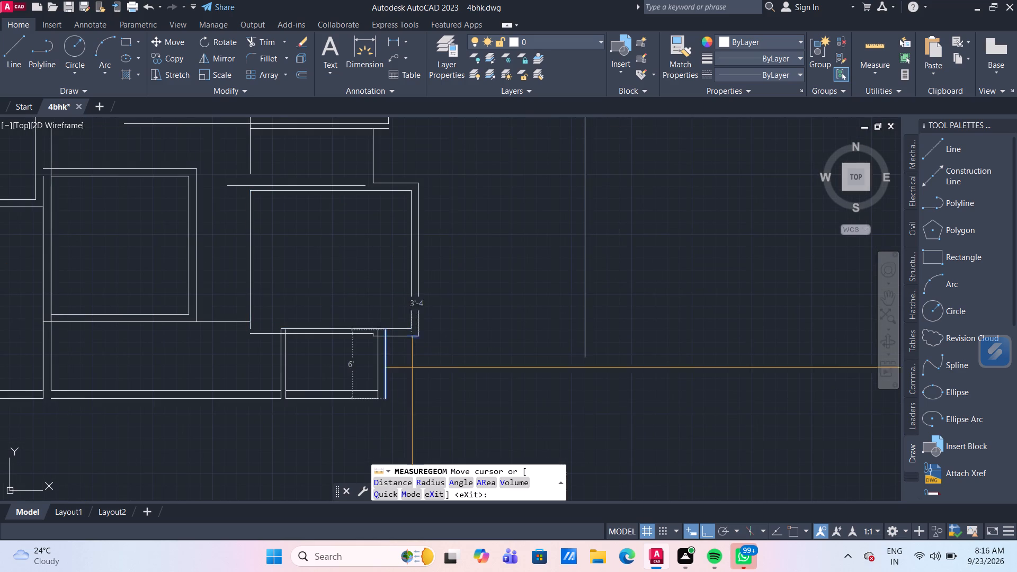
pyautogui.scroll(3, 392, 377)
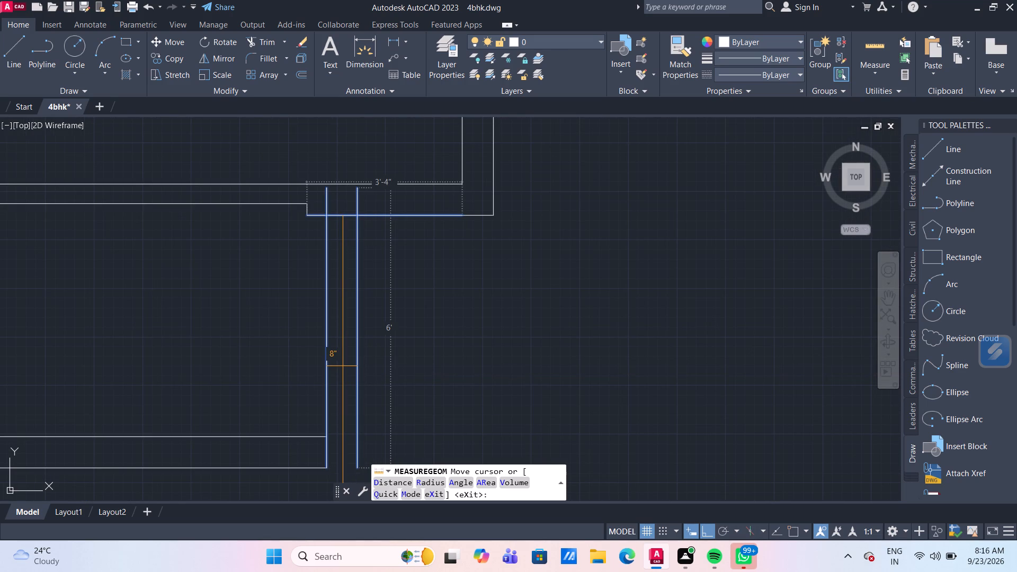
pyautogui.scroll(-3, 343, 366)
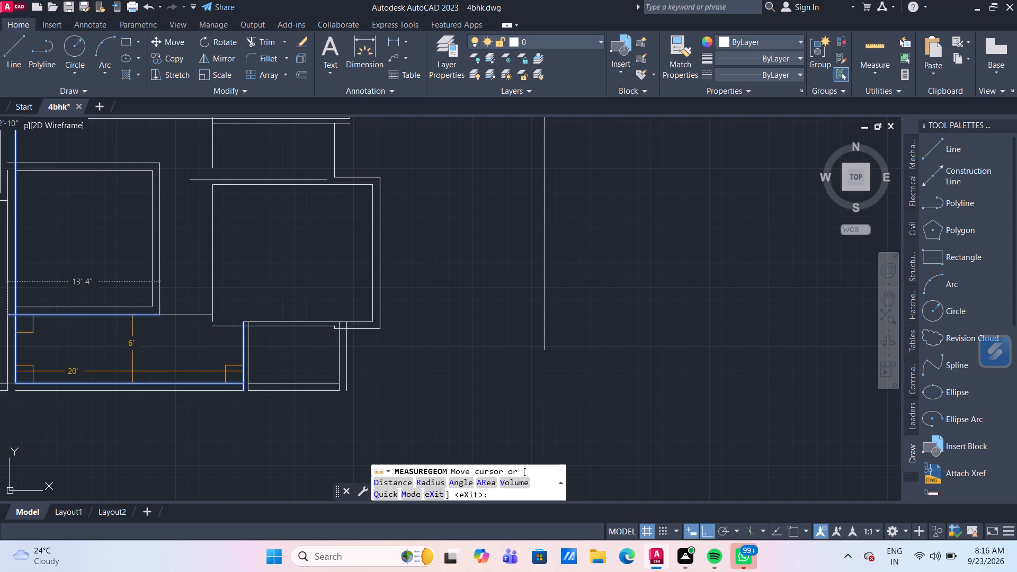
pyautogui.moveTo(98, 239); pyautogui.dragTo(216, 309, button='middle')
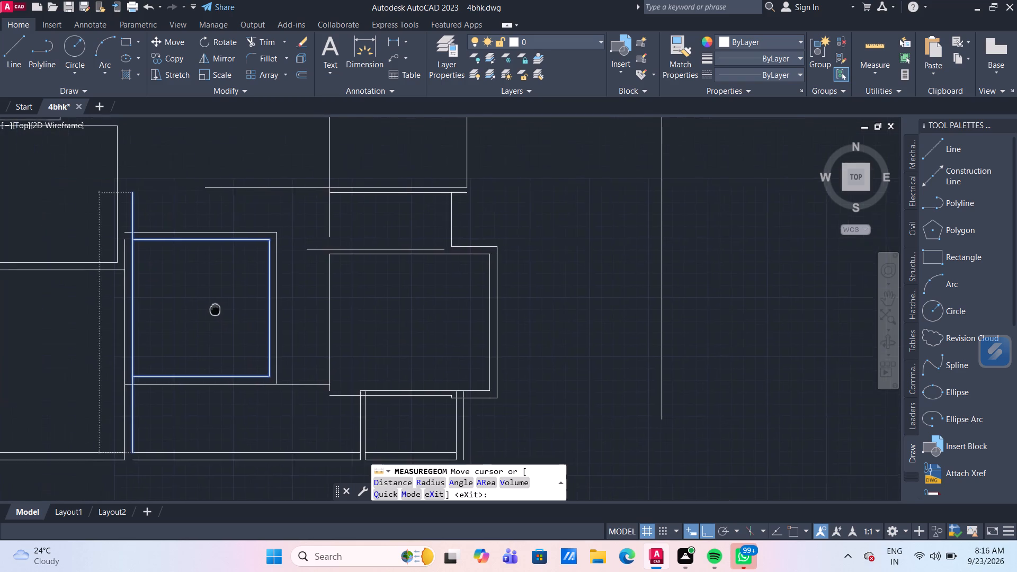
pyautogui.moveTo(216, 309); pyautogui.dragTo(244, 331, button='middle')
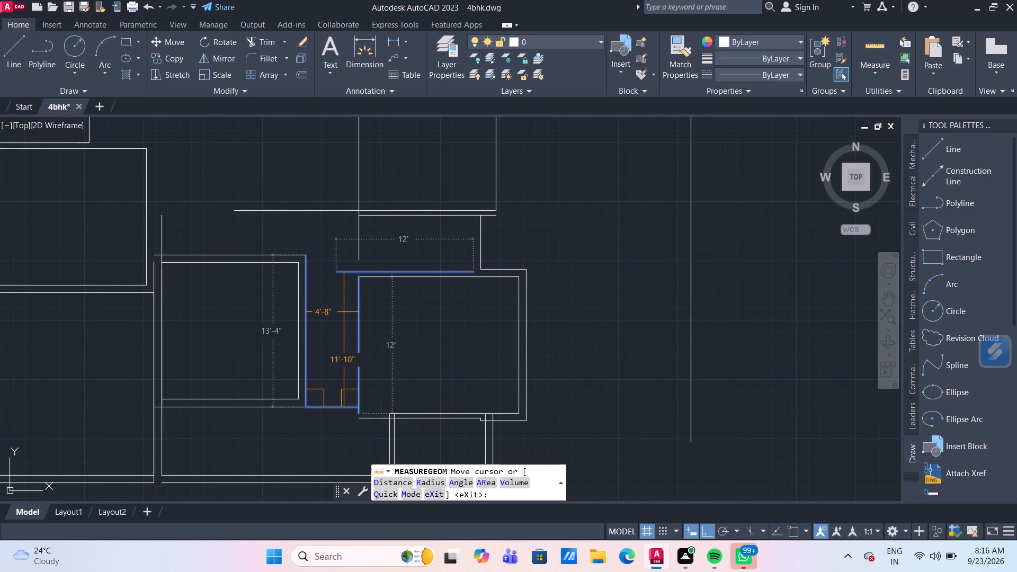
pyautogui.press('Escape')
# Offset the right-hand vertical line of the narrow room above the lower-right room 8" inward to form its wall.
pyautogui.scroll(2, 466, 296)
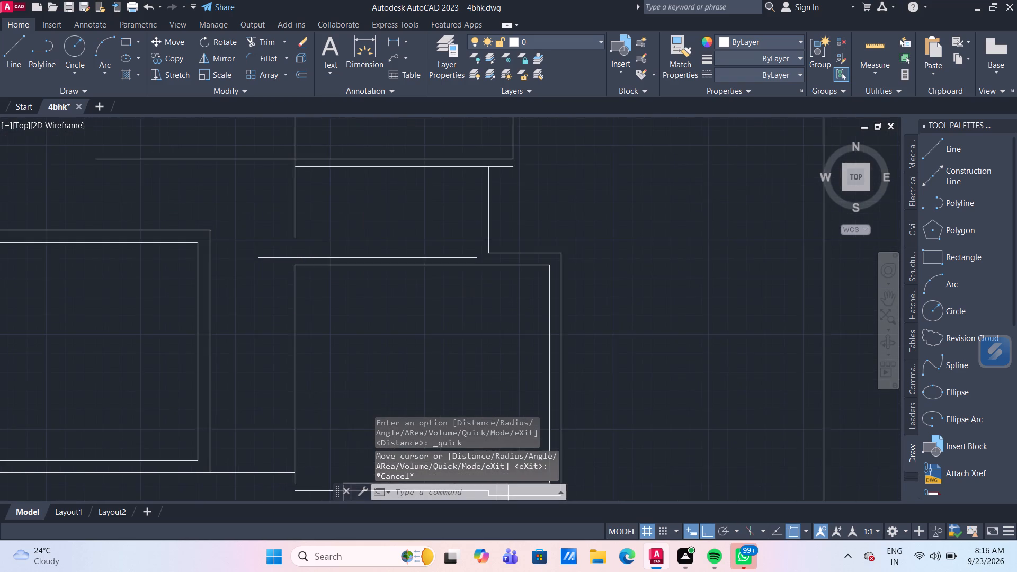
pyautogui.scroll(-2, 469, 306)
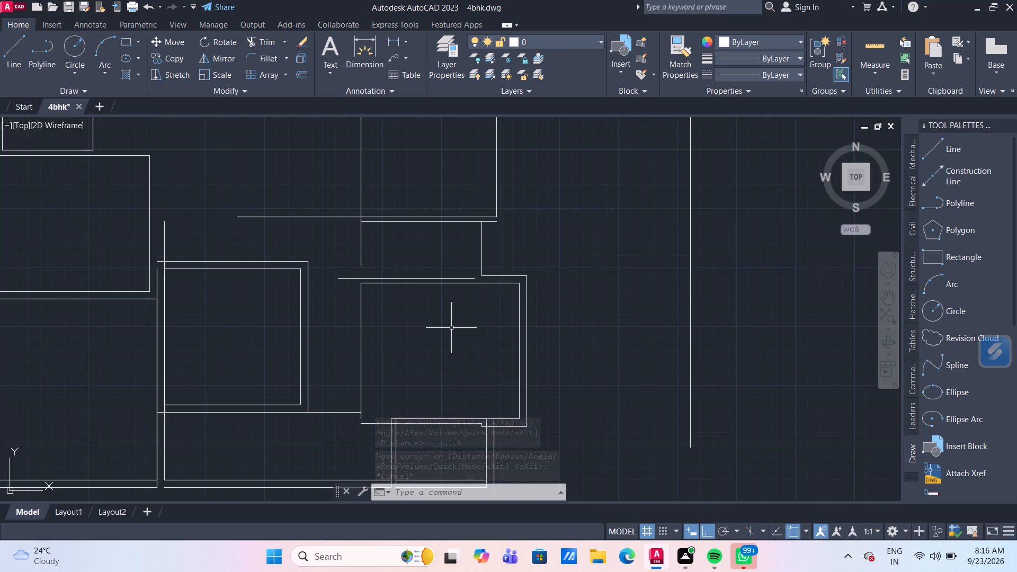
pyautogui.scroll(-2, 451, 328)
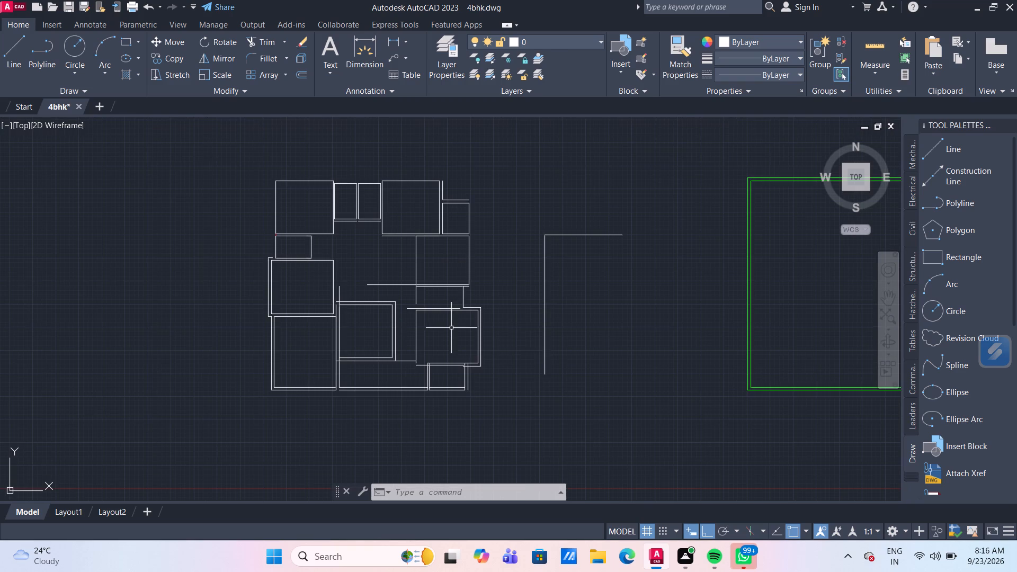
pyautogui.scroll(1, 512, 343)
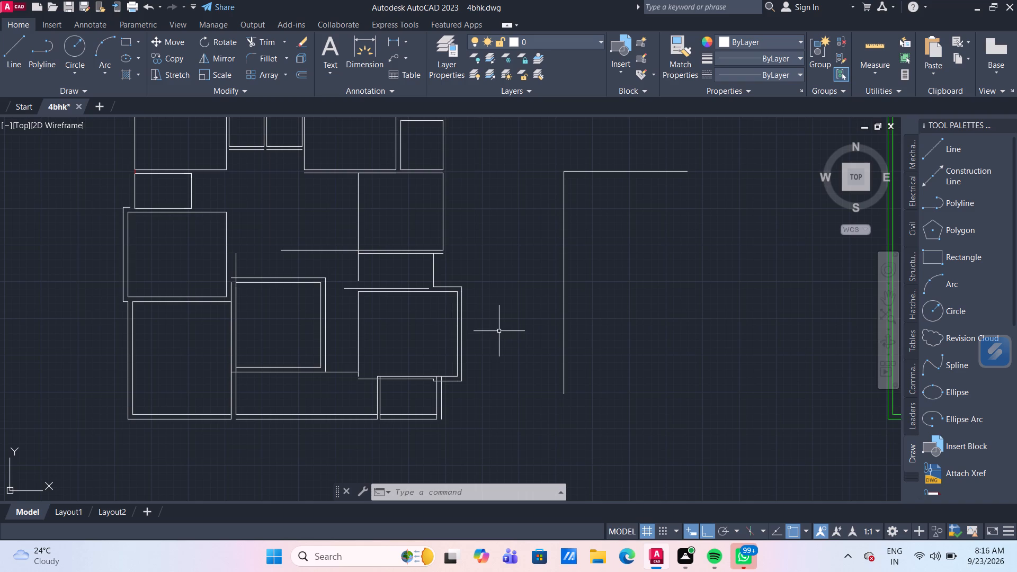
pyautogui.scroll(1, 478, 320)
pyautogui.scroll(2, 395, 263)
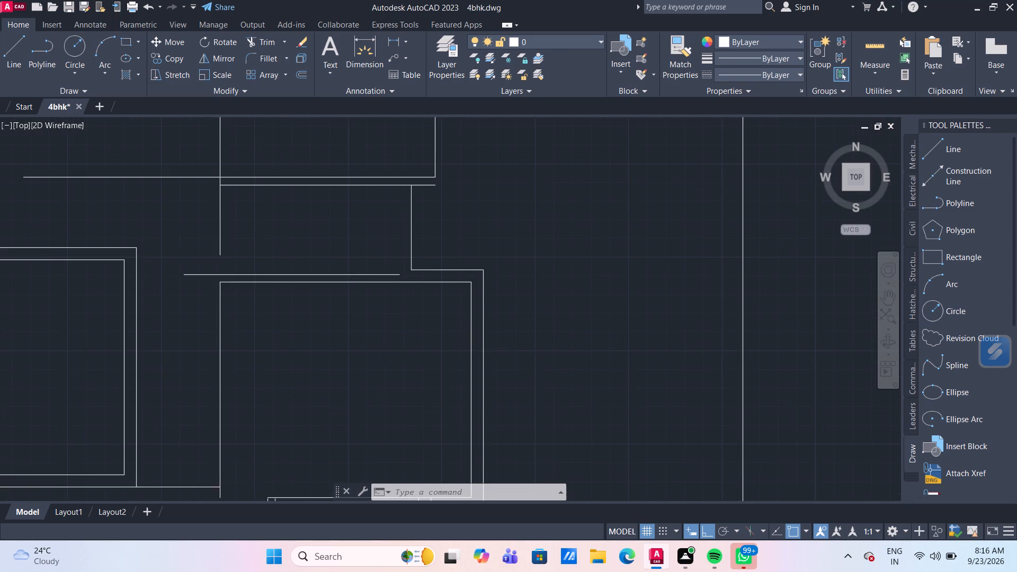
pyautogui.moveTo(393, 258); pyautogui.dragTo(404, 317, button='middle')
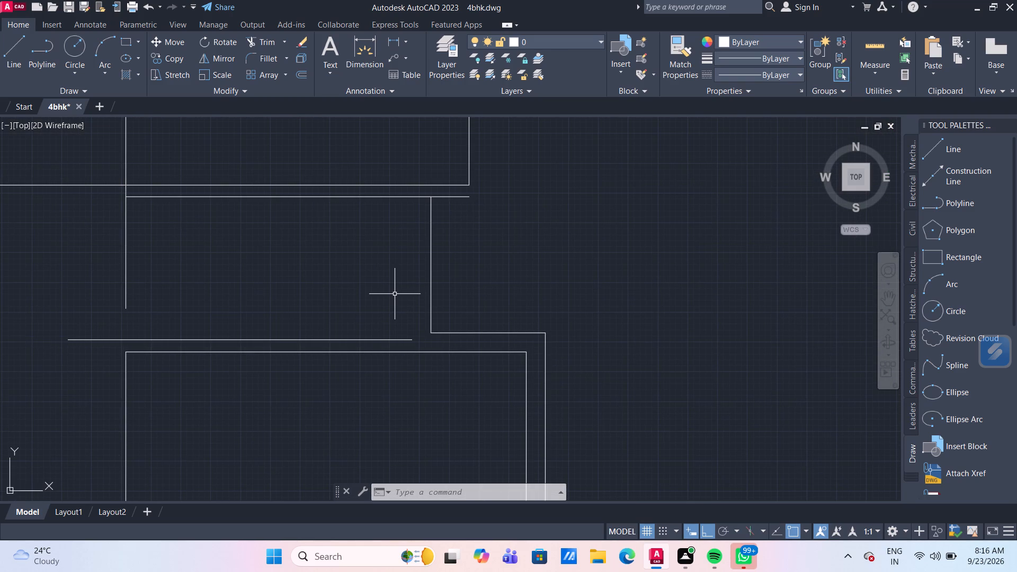
pyautogui.press('o')
pyautogui.press('Return')
pyautogui.press('Return')
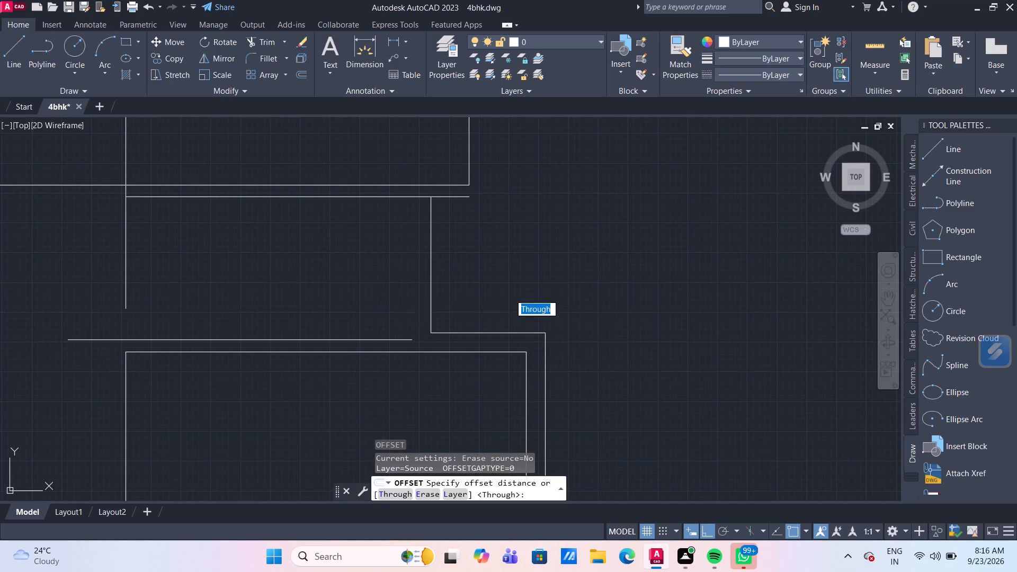
pyautogui.click(432, 302)
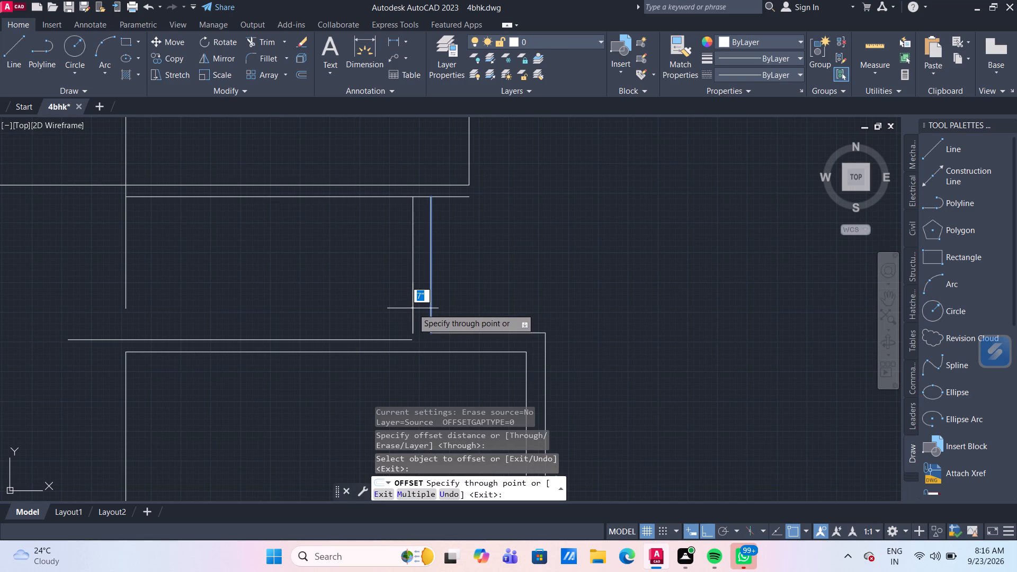
pyautogui.press('8')
pyautogui.hotkey('shift', '"')
pyautogui.press('Return')
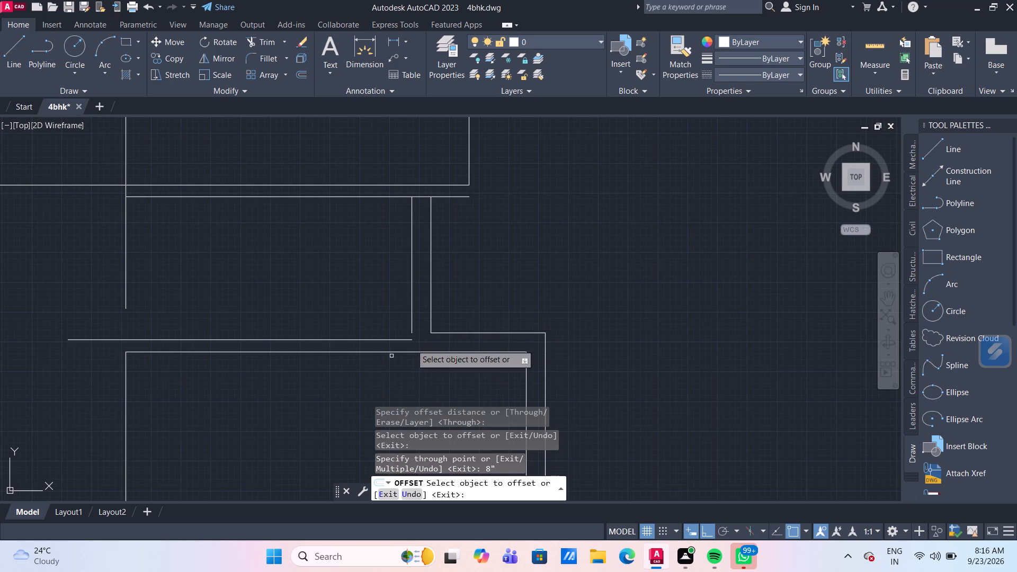
# Quick-measure the interior of the narrow room above the lower-right room.
pyautogui.click(872, 50)
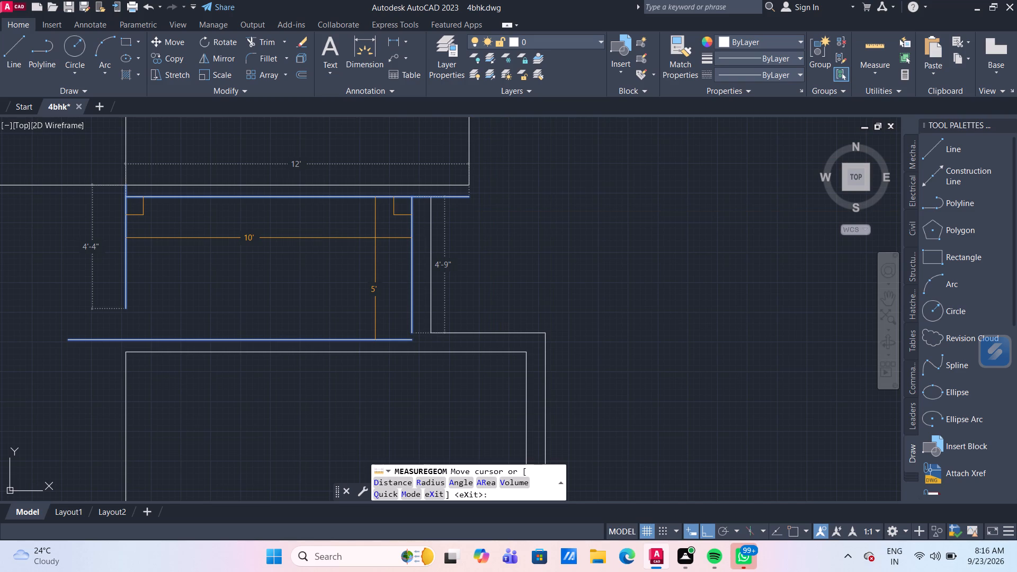
pyautogui.press('Escape')
pyautogui.scroll(-1, 375, 238)
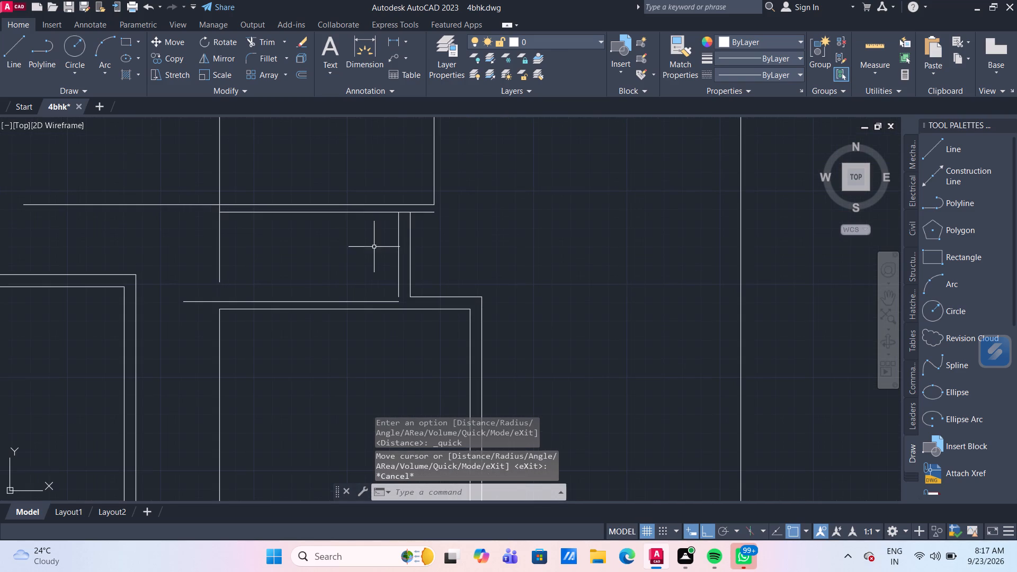
pyautogui.scroll(1, 369, 274)
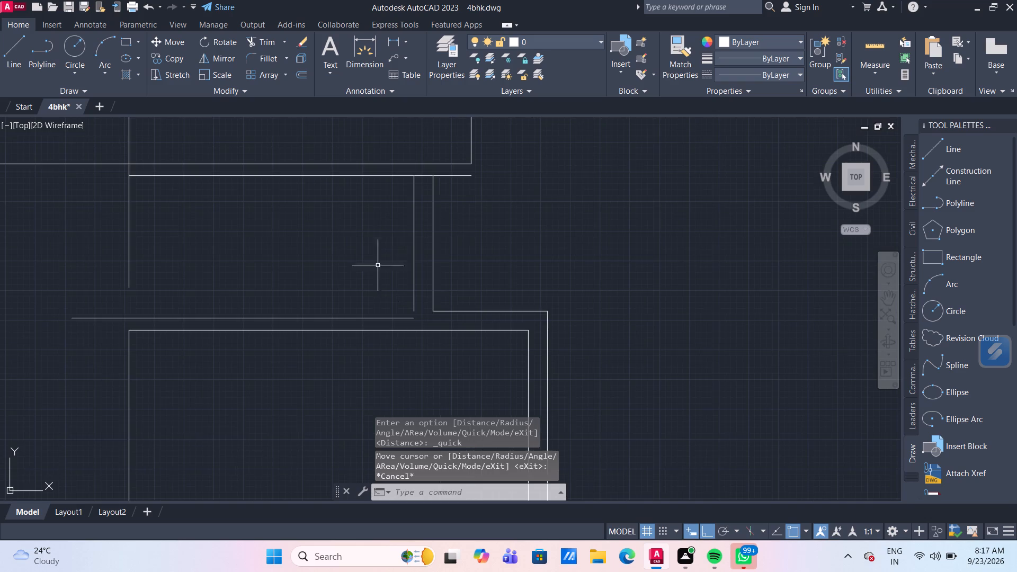
pyautogui.click(884, 46)
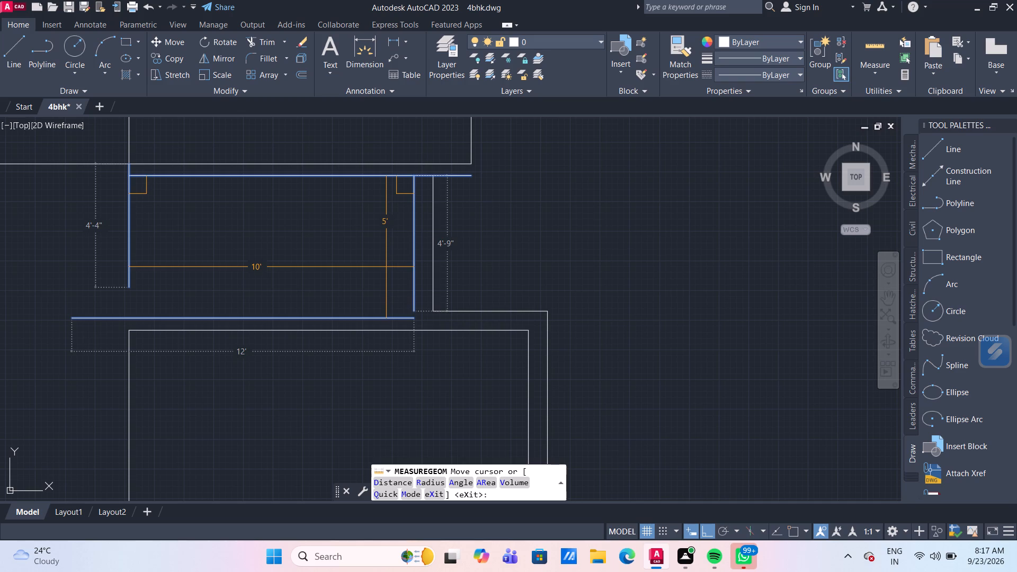
pyautogui.press('Escape')
# Inspect the walls around the lower-right room and quick-measure its interior.
pyautogui.scroll(-3, 594, 228)
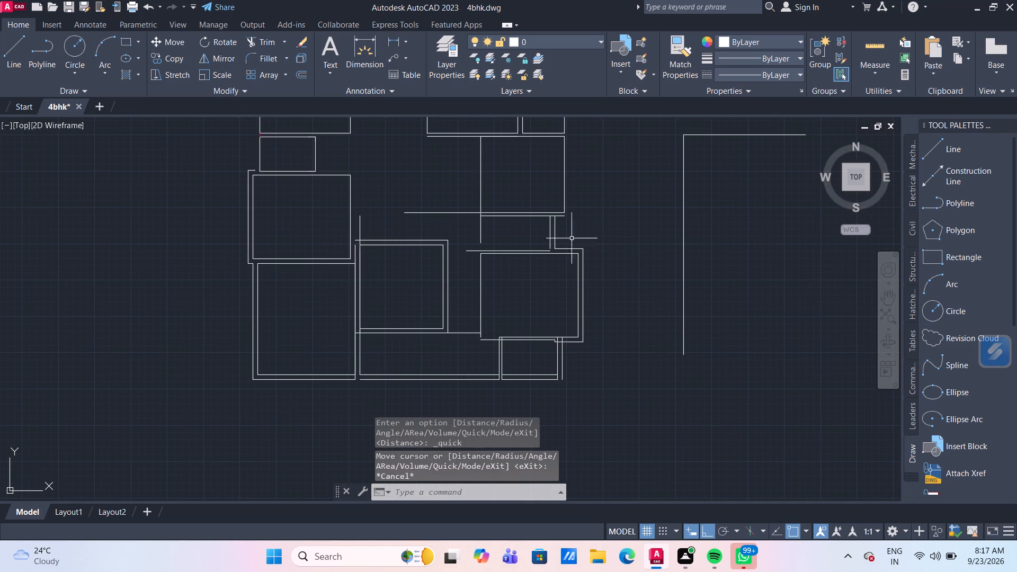
pyautogui.scroll(2, 449, 300)
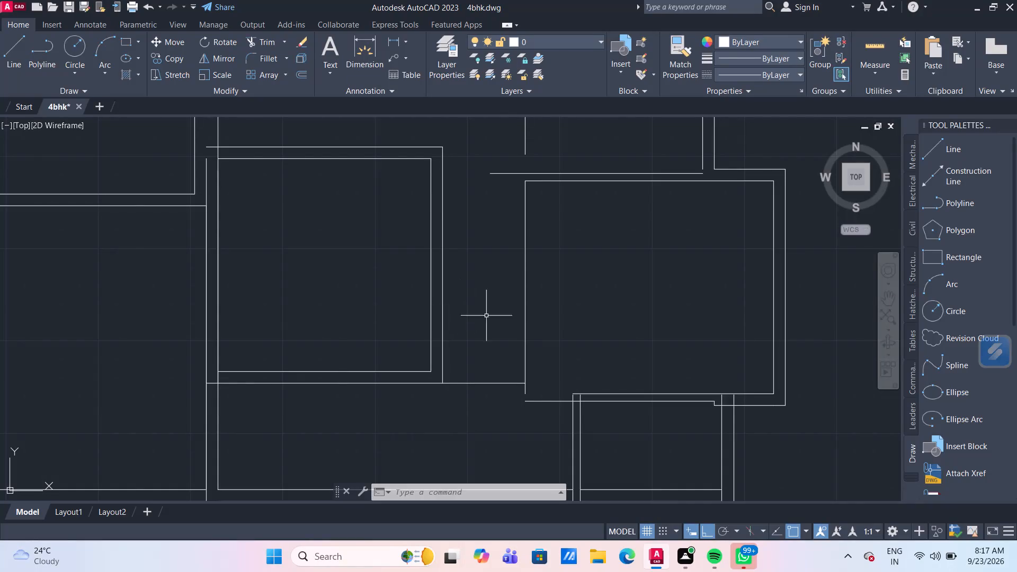
pyautogui.moveTo(626, 439); pyautogui.dragTo(482, 455, button='middle')
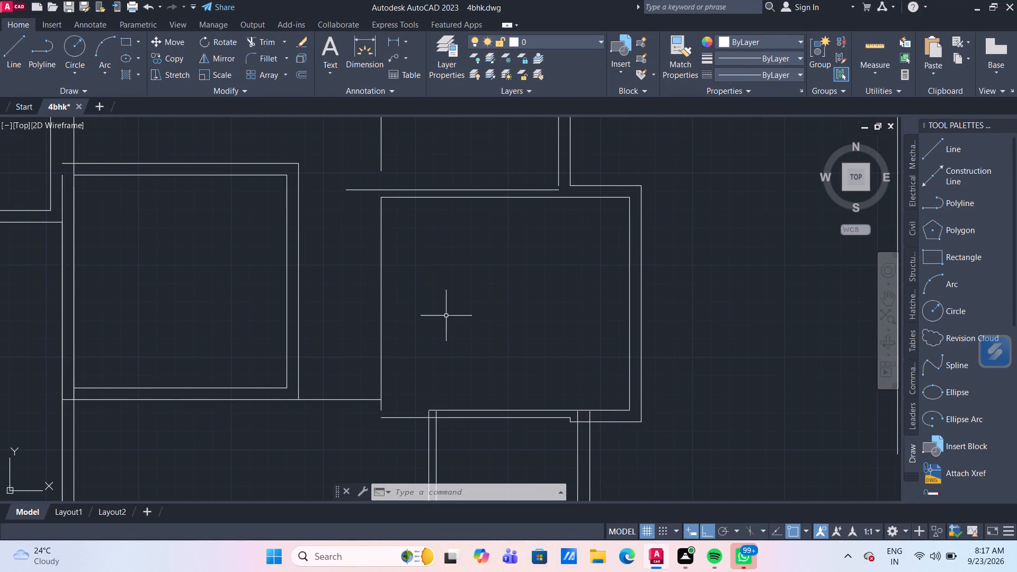
pyautogui.scroll(1, 447, 248)
pyautogui.moveTo(447, 248); pyautogui.dragTo(356, 305, button='middle')
pyautogui.scroll(-3, 340, 285)
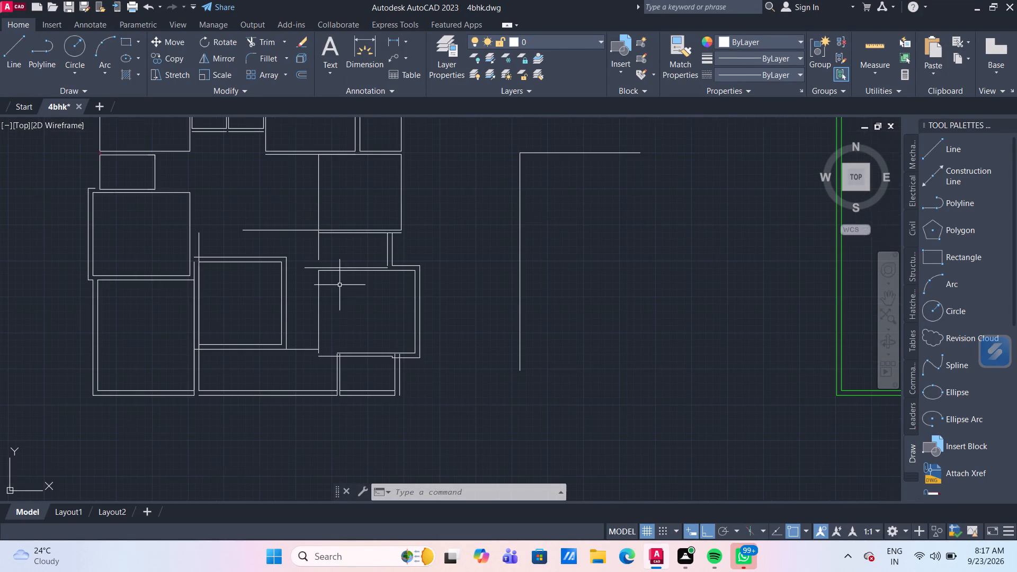
pyautogui.scroll(2, 340, 310)
pyautogui.moveTo(342, 311); pyautogui.dragTo(358, 296, button='middle')
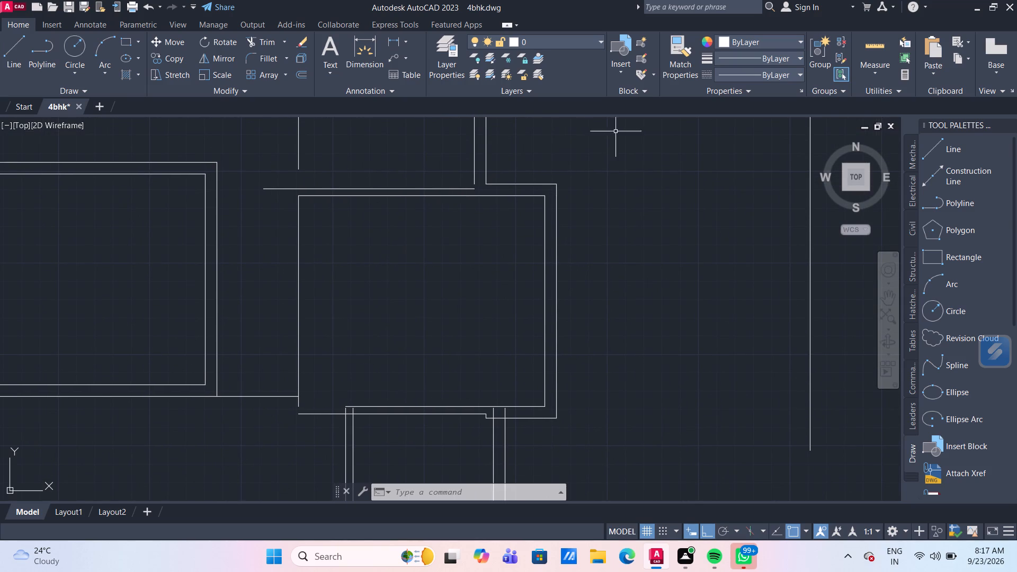
pyautogui.click(859, 49)
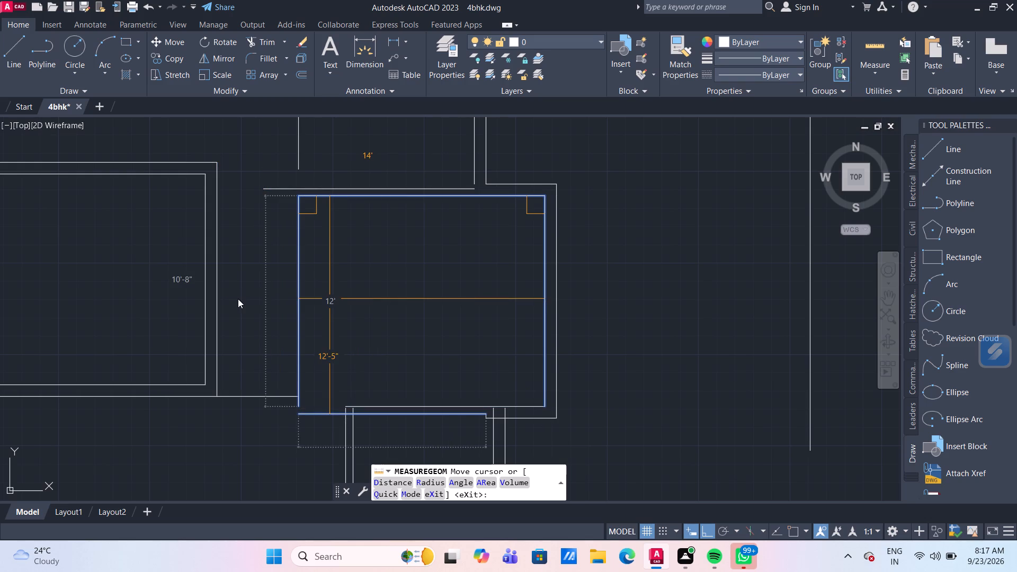
pyautogui.press('Escape')
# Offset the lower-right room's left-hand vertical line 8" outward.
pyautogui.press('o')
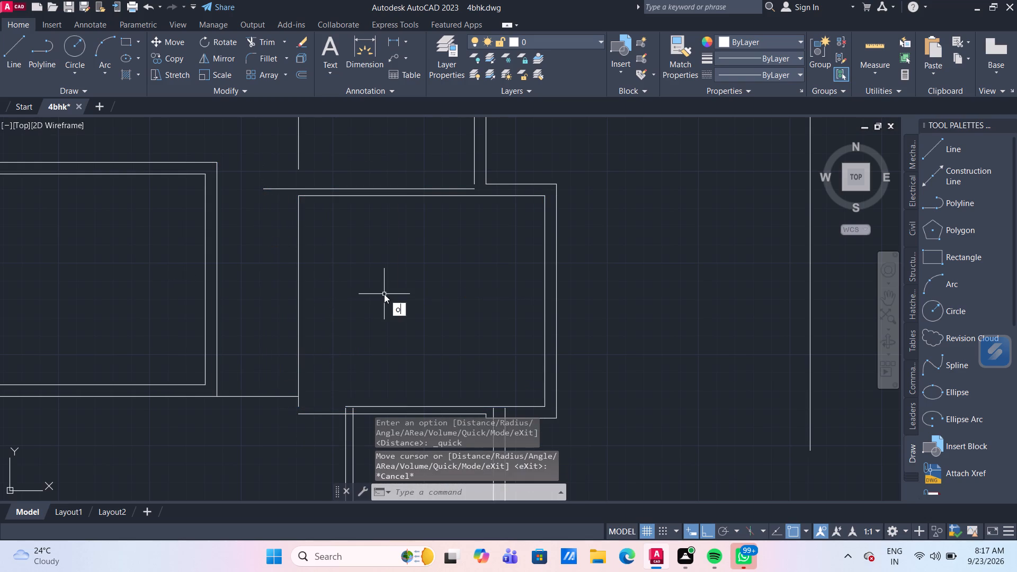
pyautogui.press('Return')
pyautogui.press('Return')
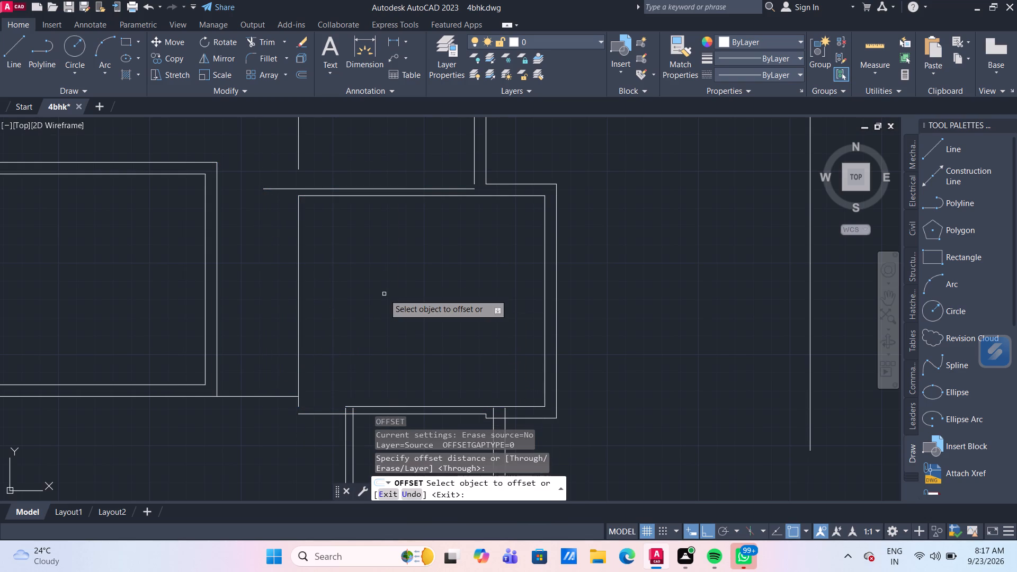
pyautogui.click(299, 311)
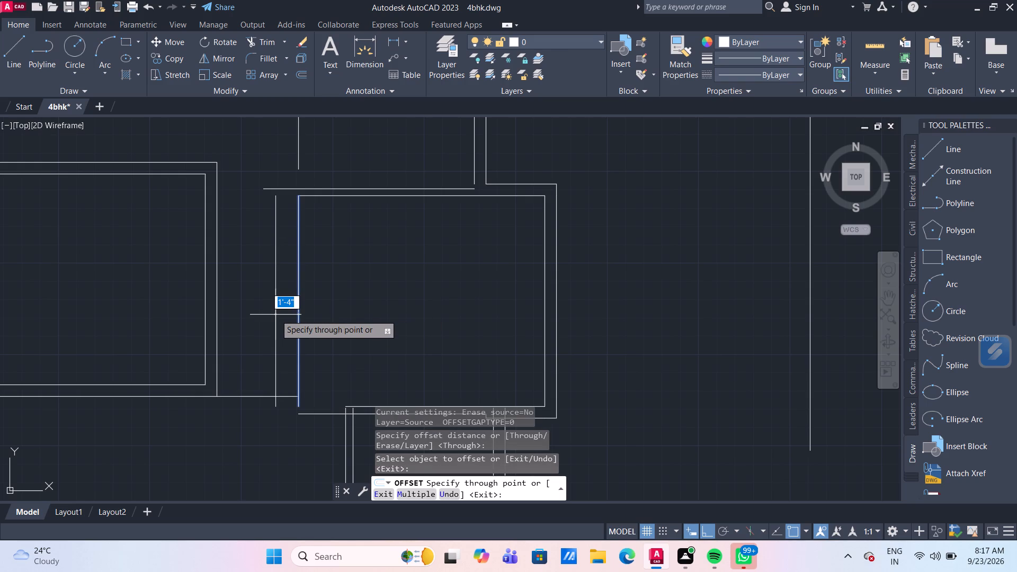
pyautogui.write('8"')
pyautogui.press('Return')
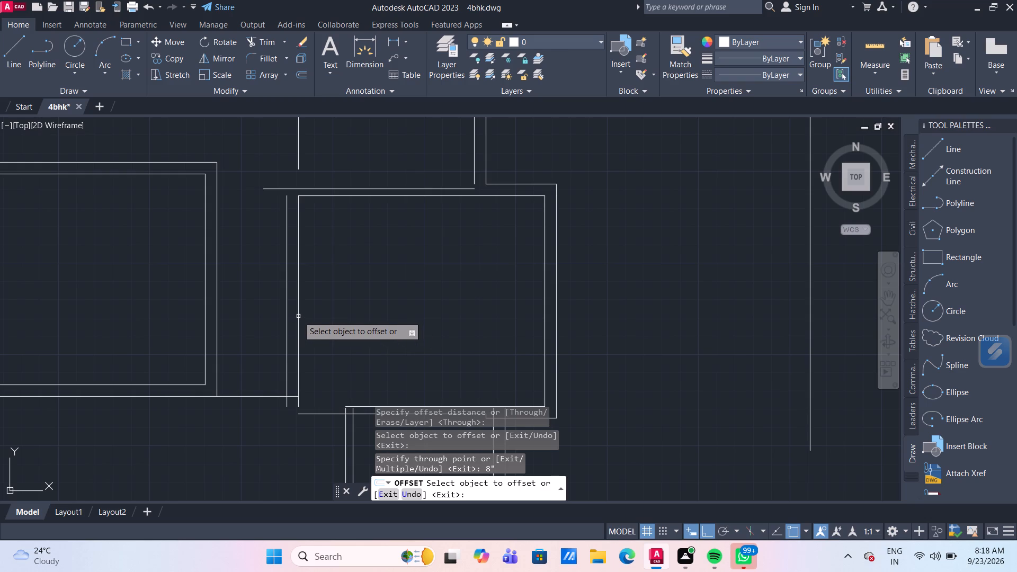
# Replace the 8" offset beside the lower-right room's left-hand line with a 5" outward offset, erasing the 8" line.
pyautogui.click(298, 316)
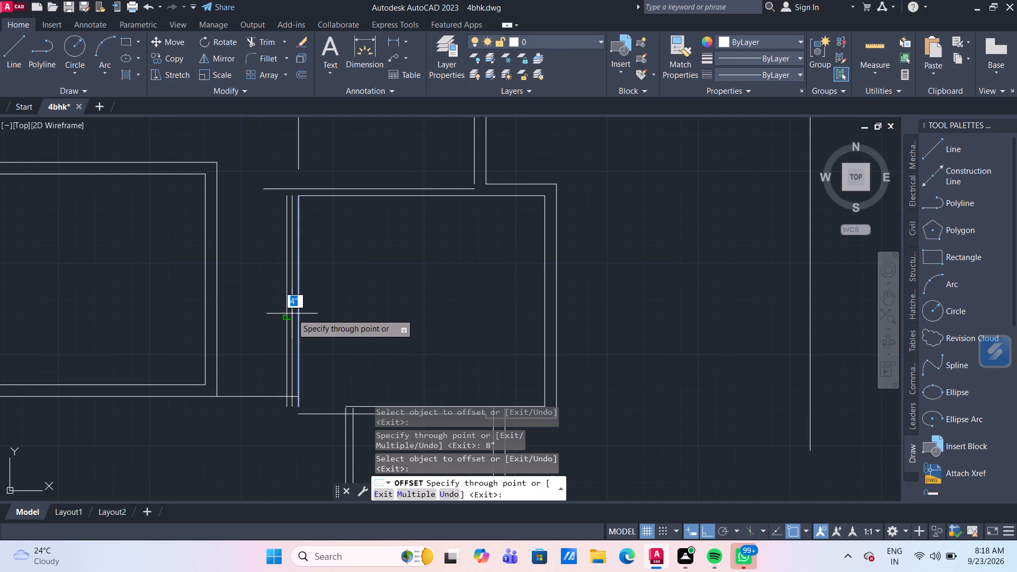
pyautogui.write('5"')
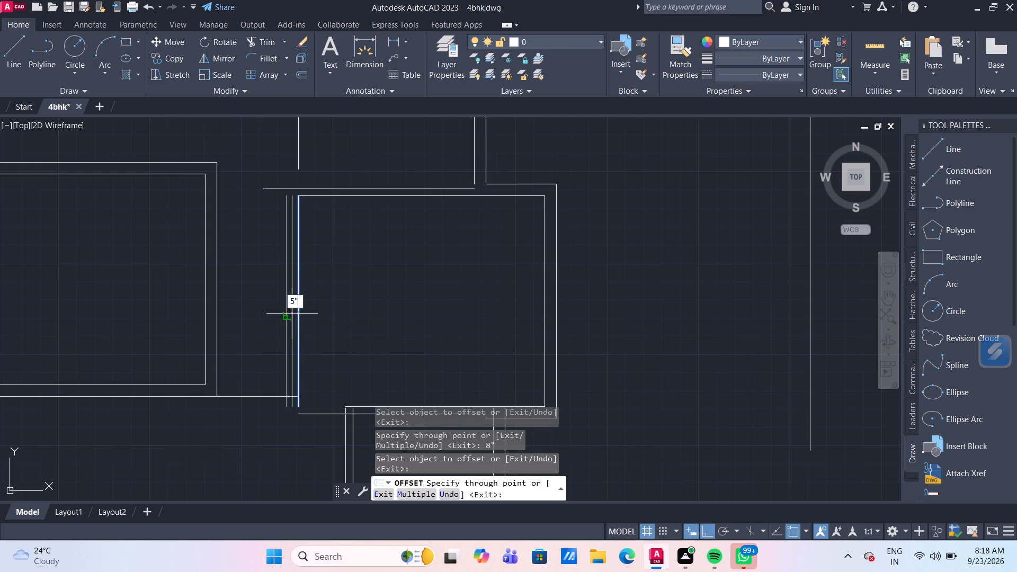
pyautogui.press('Return')
pyautogui.press('Escape')
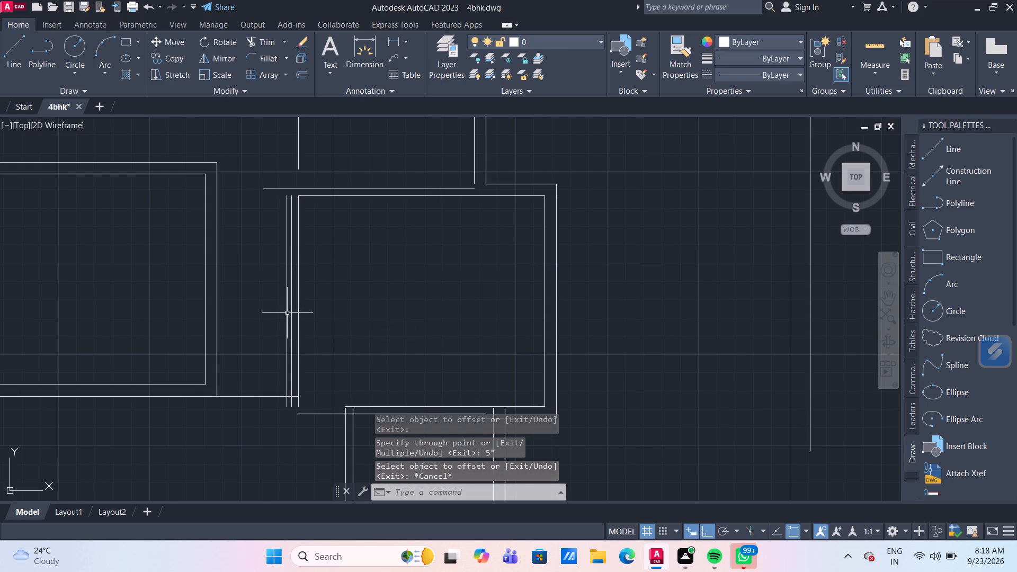
pyautogui.click(286, 312)
pyautogui.press('Delete')
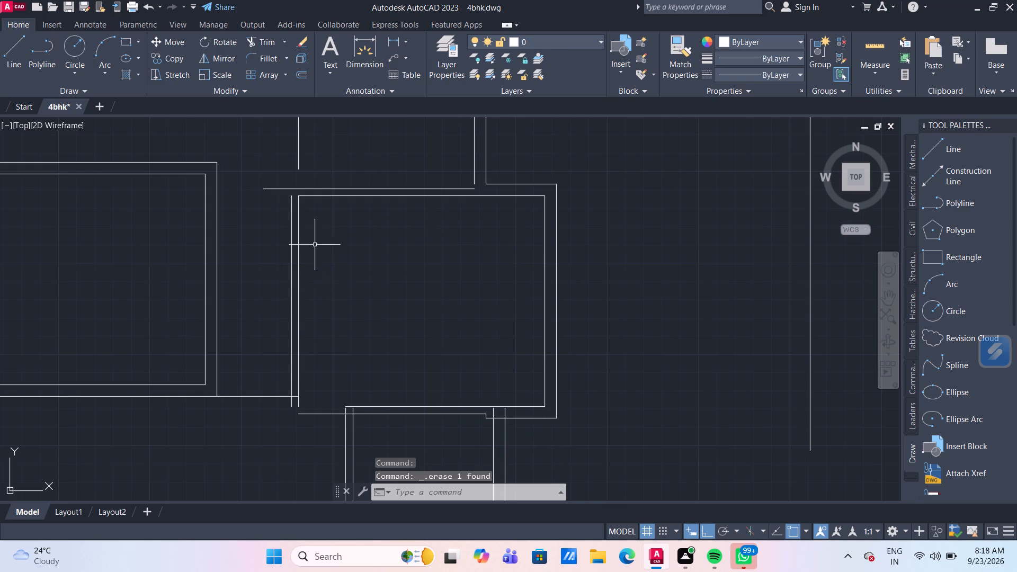
# Extend the new outer left wall line of the lower-right room up to the horizontal line above the room.
pyautogui.scroll(1, 316, 227)
pyautogui.moveTo(316, 227); pyautogui.dragTo(330, 262, button='middle')
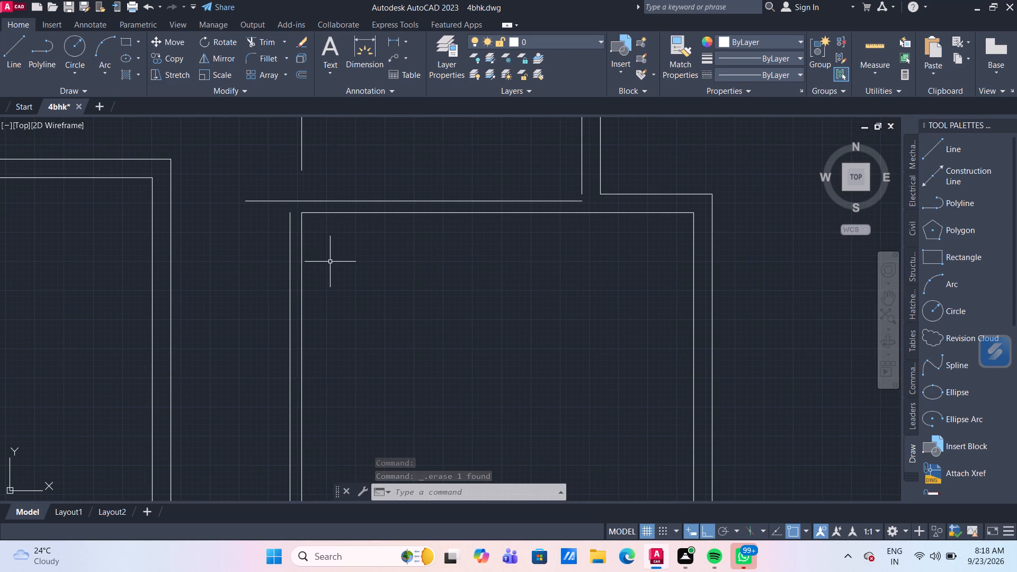
pyautogui.write('tr')
pyautogui.press('Return')
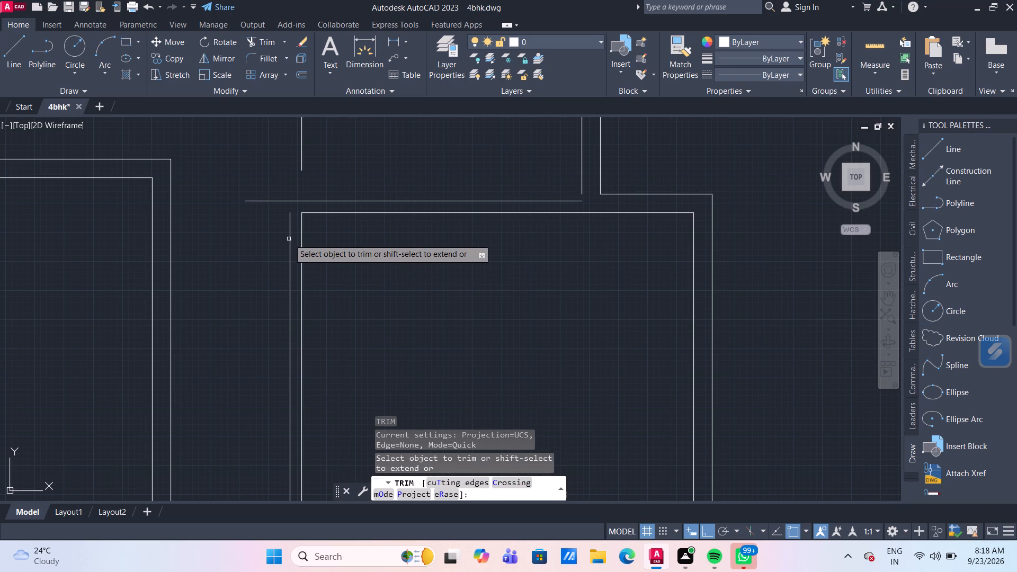
pyautogui.keyDown('shift'); pyautogui.click(288, 238); pyautogui.keyUp('shift')
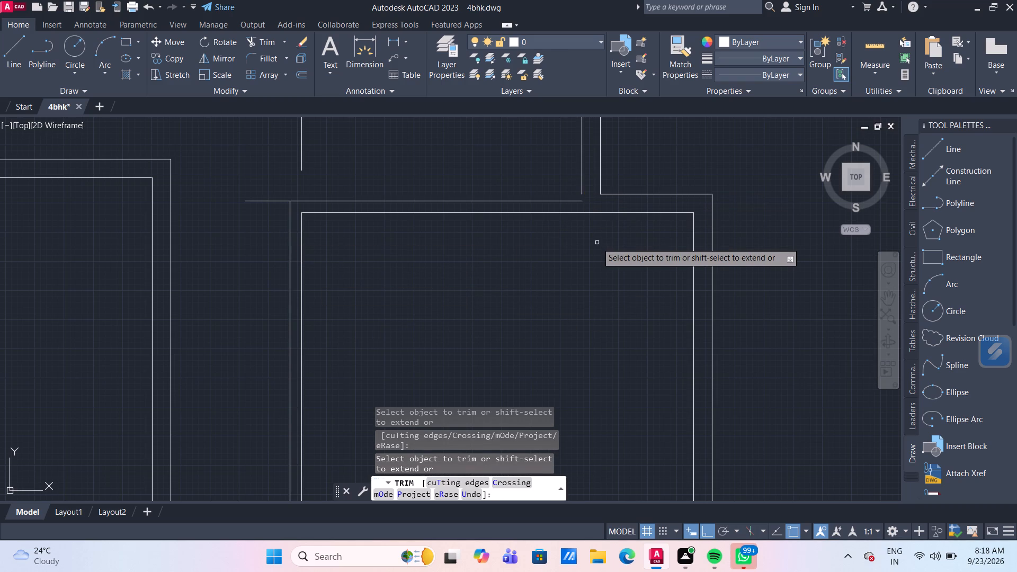
pyautogui.press('Escape')
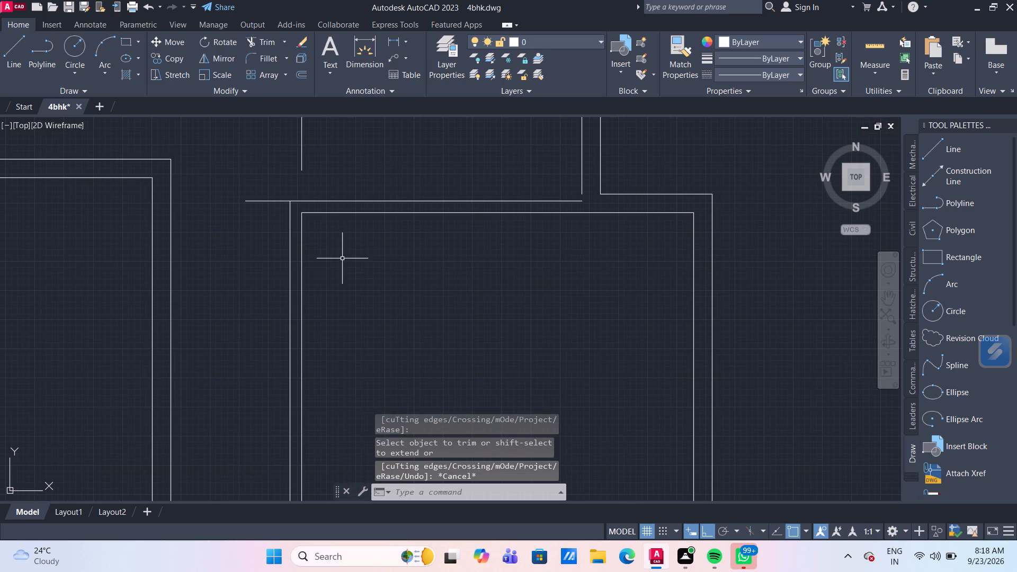
# Draw a short vertical line from the lower-right room's top-left inner corner up to the top wall's outer line.
pyautogui.scroll(1, 342, 258)
pyautogui.moveTo(342, 258); pyautogui.dragTo(341, 315, button='middle')
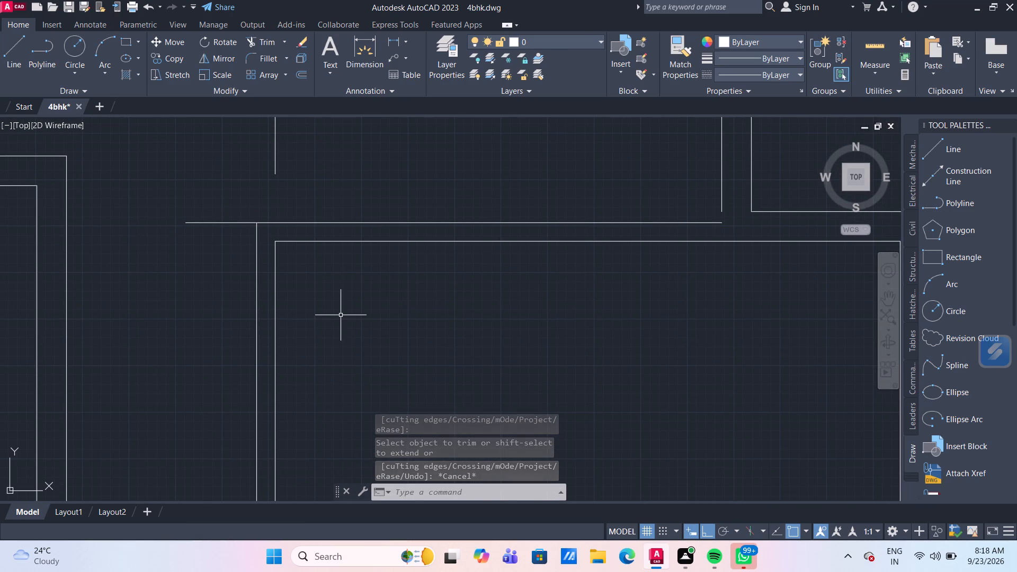
pyautogui.press('l')
pyautogui.press('Return')
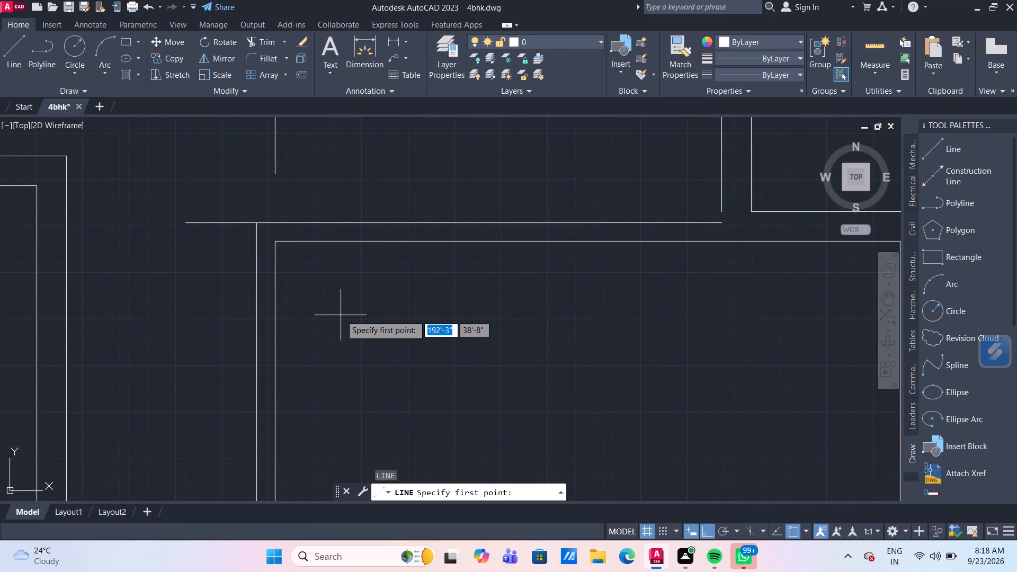
pyautogui.click(271, 244)
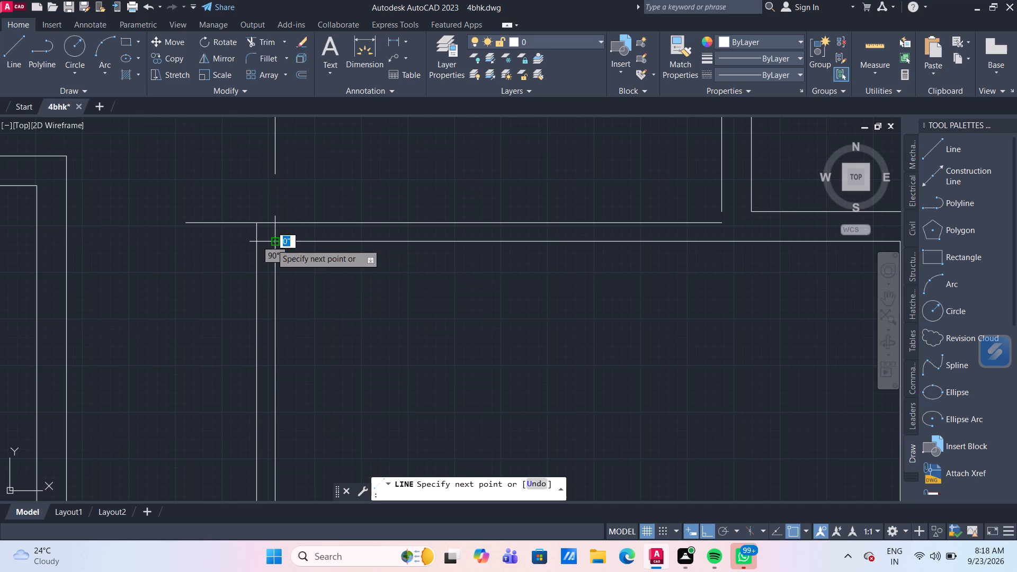
pyautogui.click(274, 222)
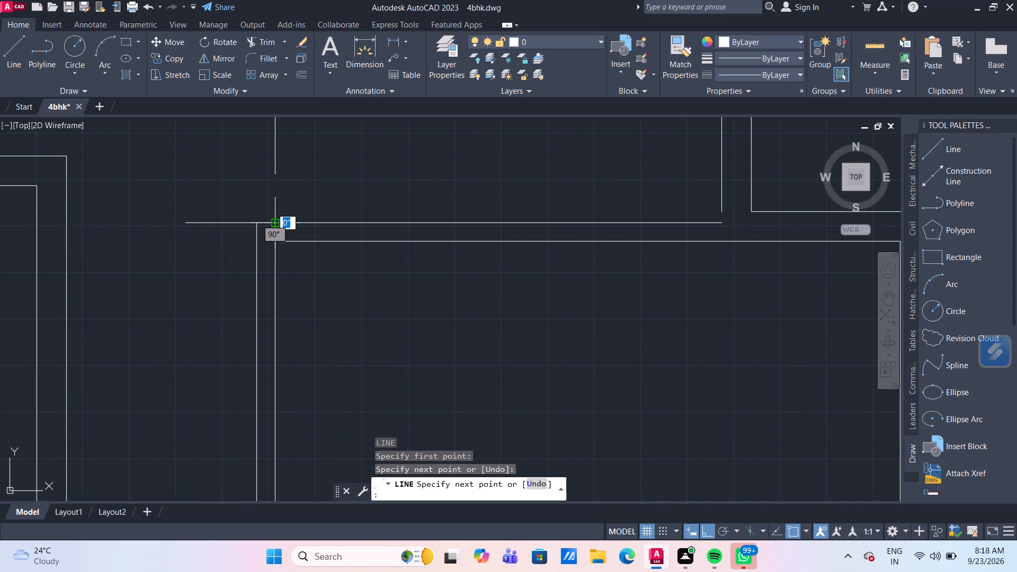
pyautogui.press('Return')
# Offset the short line across the top wall 6" to the right, and that copy 3' further, marking an opening.
pyautogui.press('o')
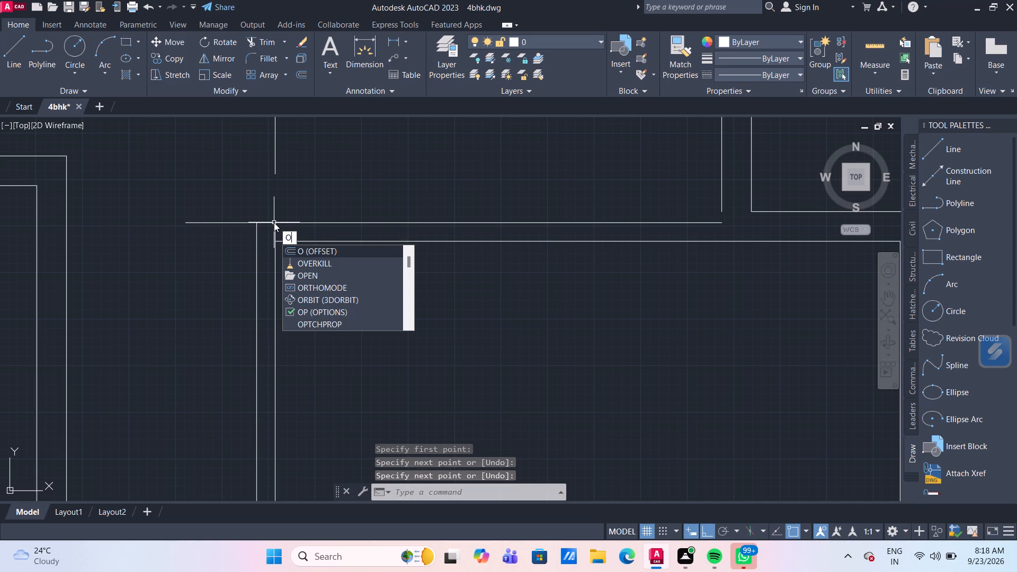
pyautogui.press('Return')
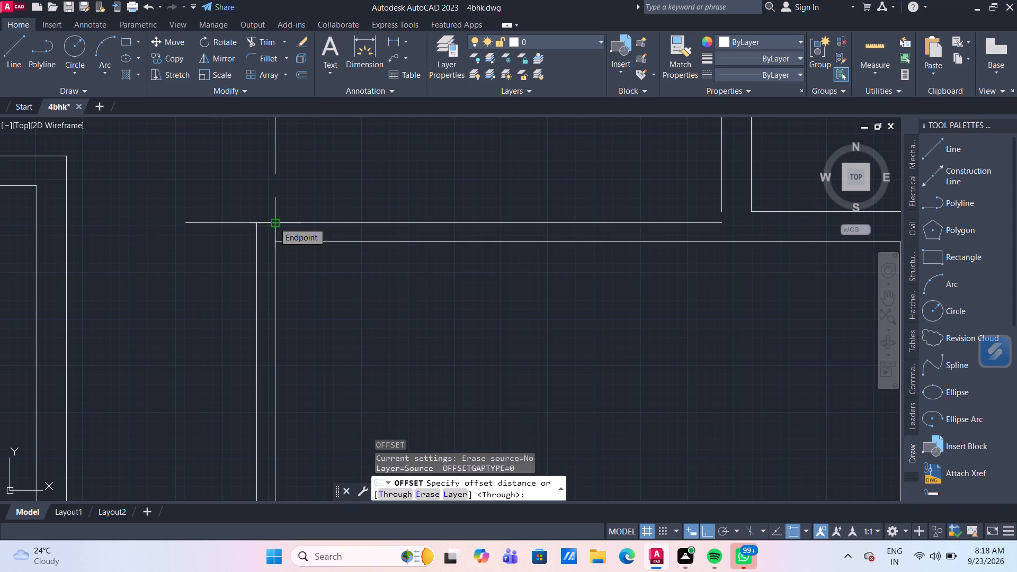
pyautogui.press('Return')
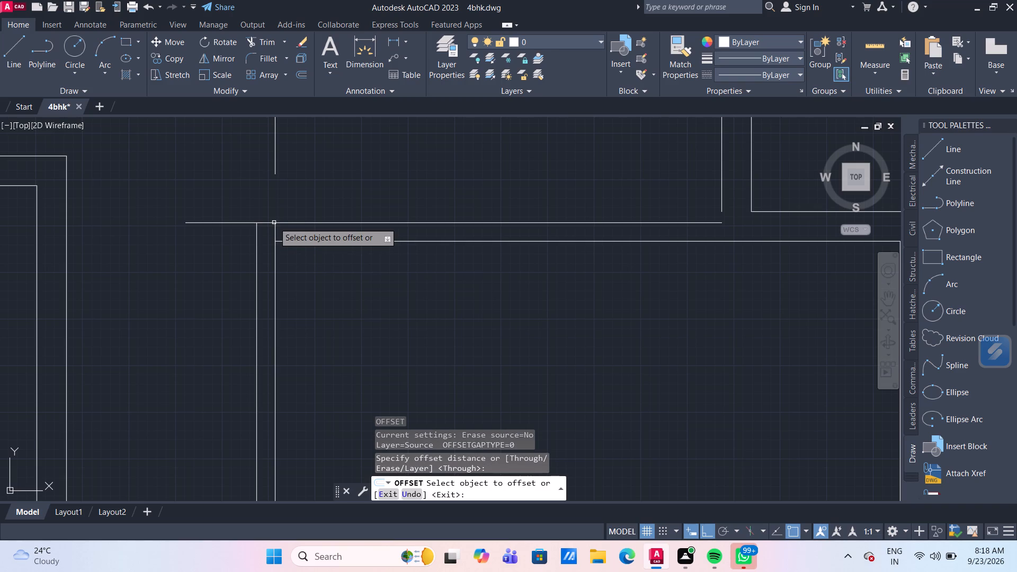
pyautogui.click(275, 233)
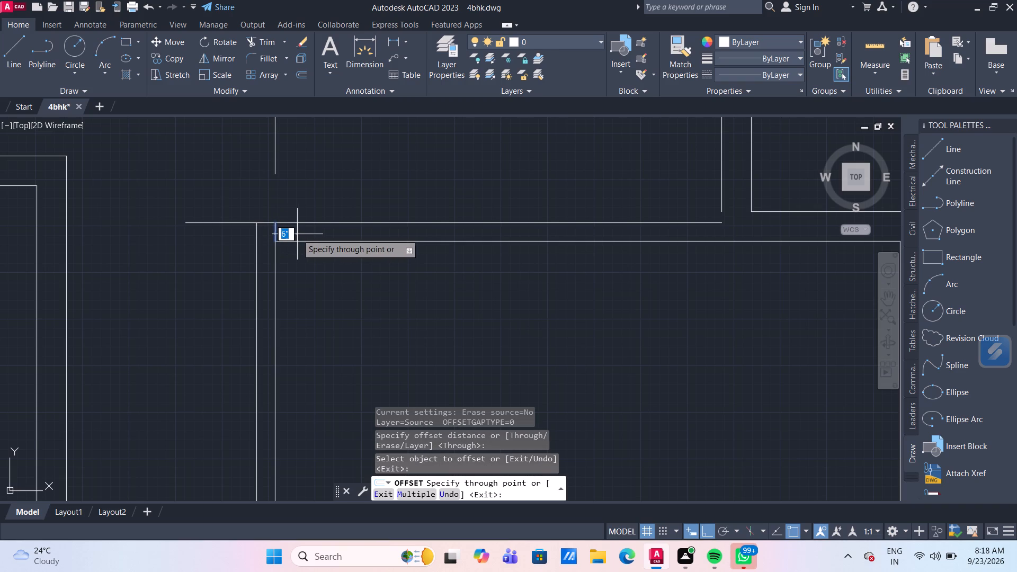
pyautogui.press('6')
pyautogui.hotkey('shift', '"')
pyautogui.press('Return')
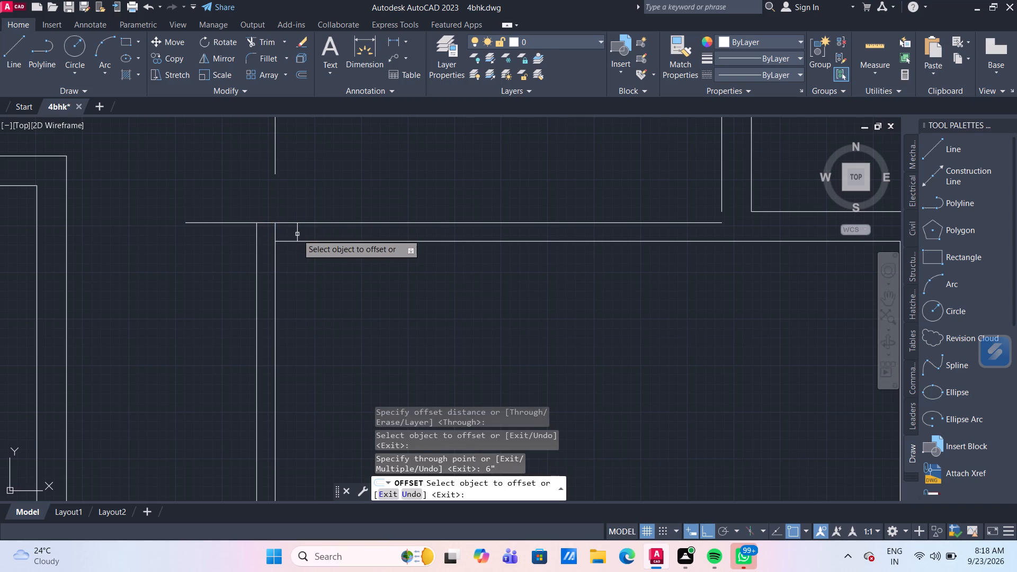
pyautogui.click(297, 234)
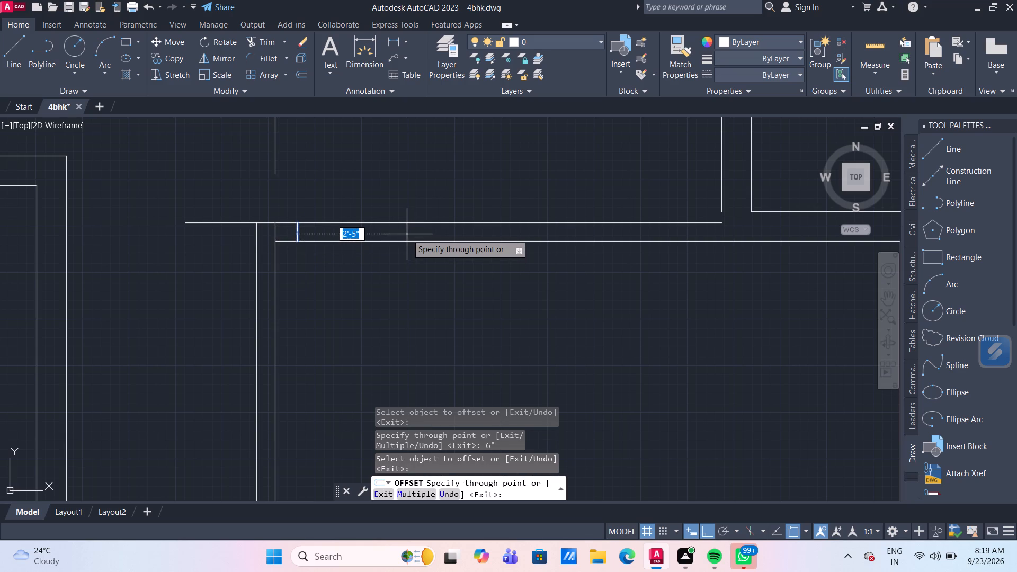
pyautogui.press('3')
pyautogui.press("'")
pyautogui.press('Return')
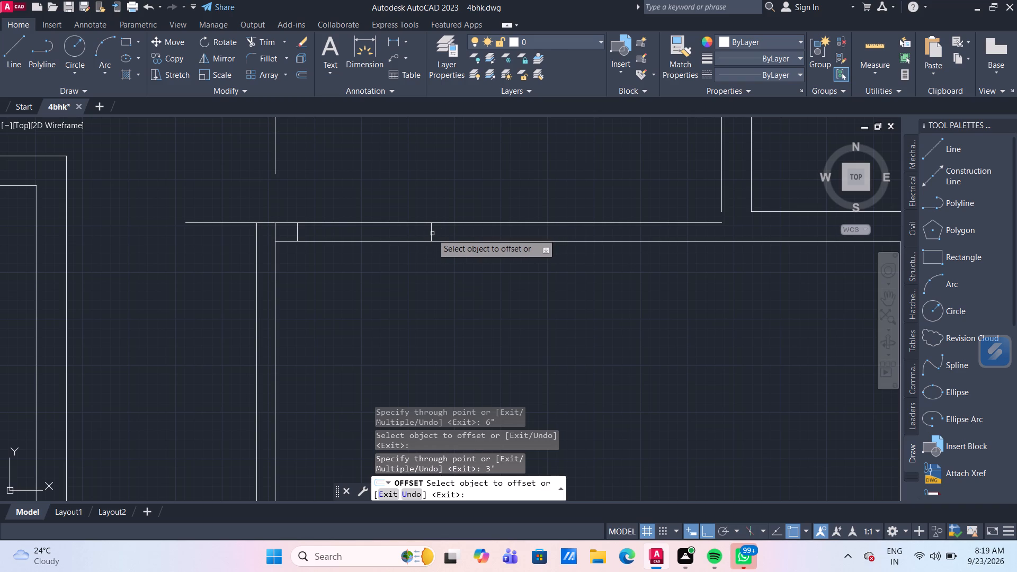
# Offset the opening's right-hand line in the top wall 6" further to the right.
pyautogui.click(432, 234)
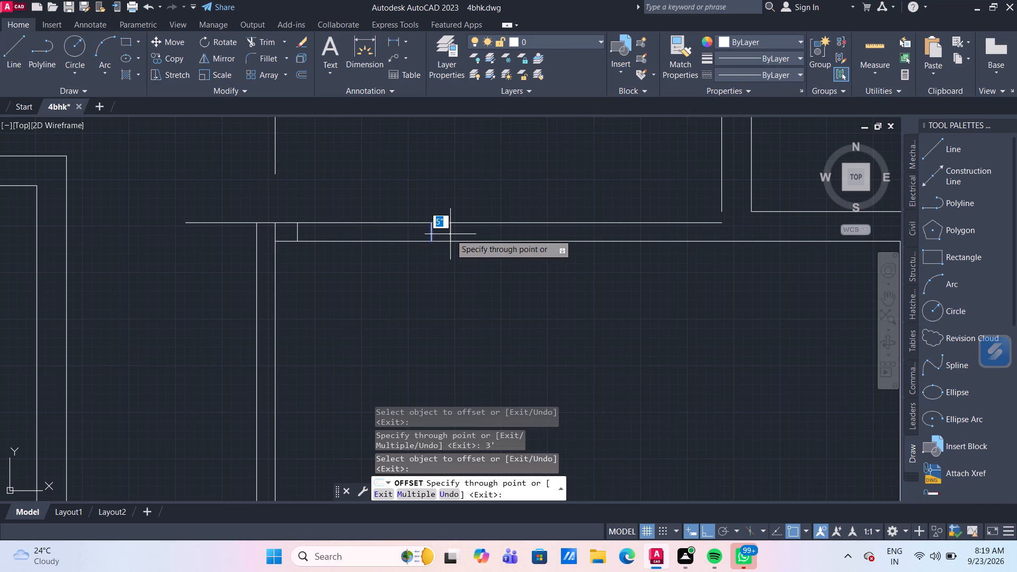
pyautogui.press('6')
pyautogui.hotkey('shift', '"')
pyautogui.press('Return')
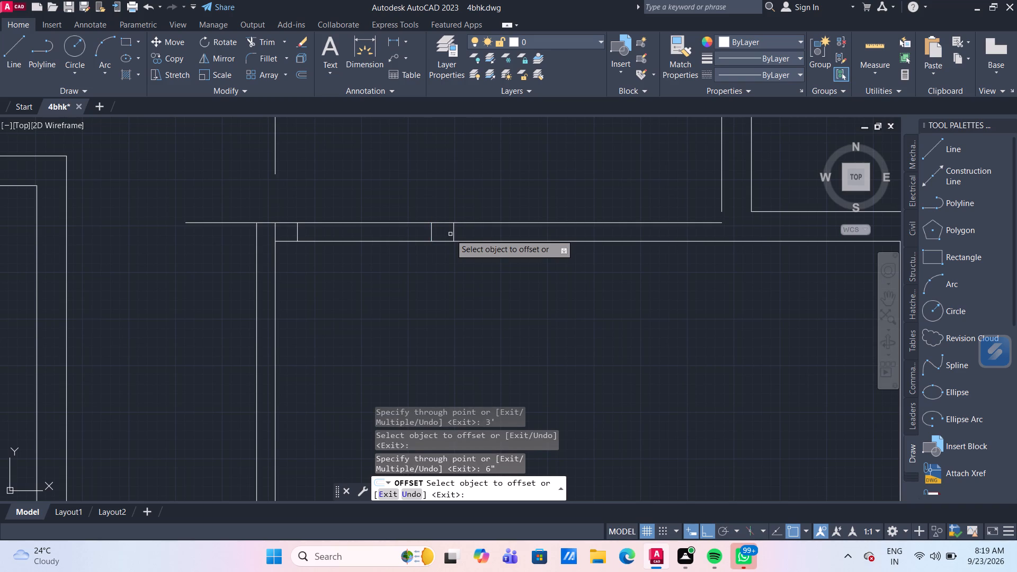
pyautogui.press('Escape')
# Draw a vertical line about 2'-5" long from the last offset line's upper end into the narrow room above.
pyautogui.scroll(-3, 450, 234)
pyautogui.scroll(1, 528, 208)
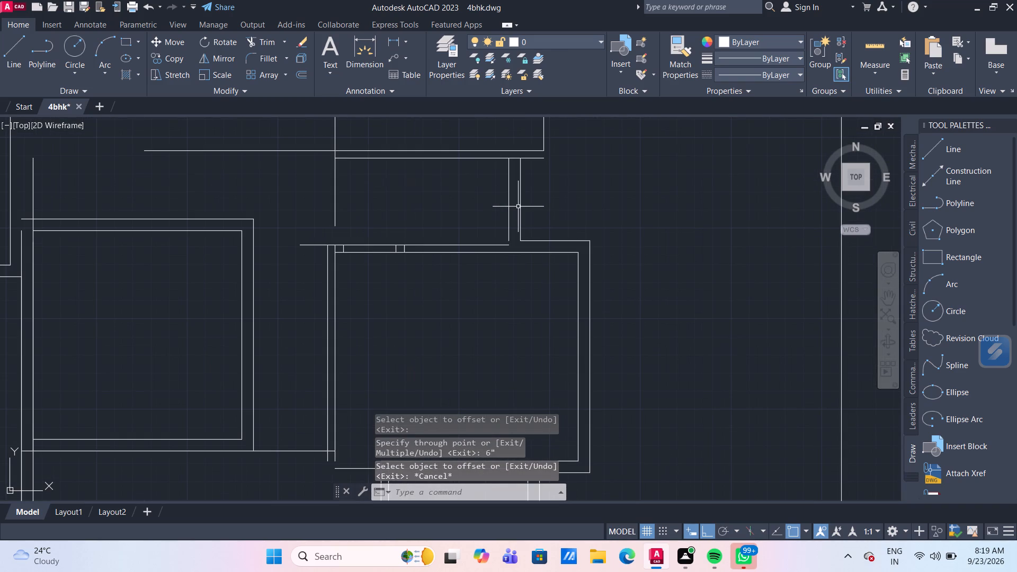
pyautogui.scroll(1, 497, 207)
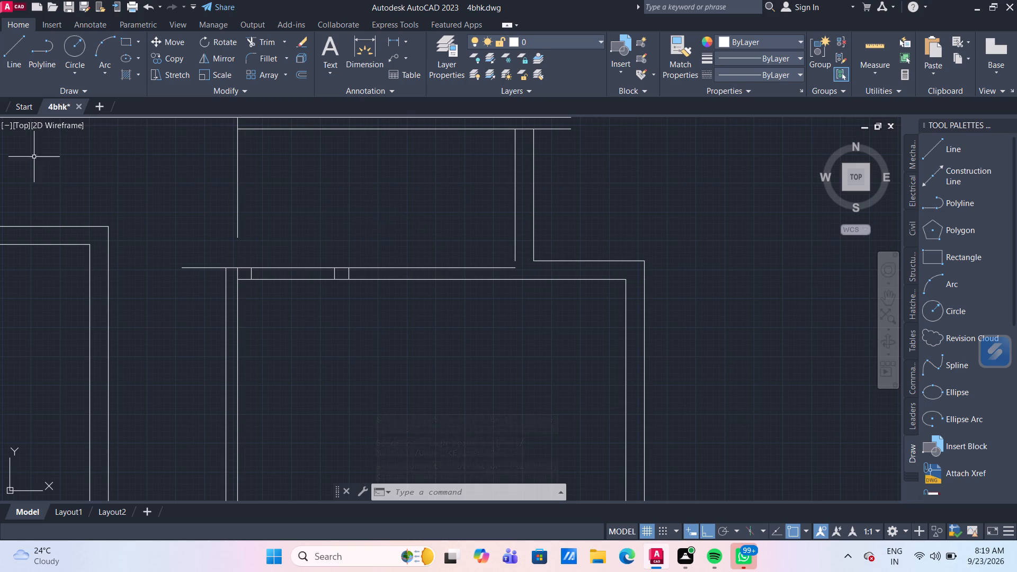
pyautogui.click(12, 61)
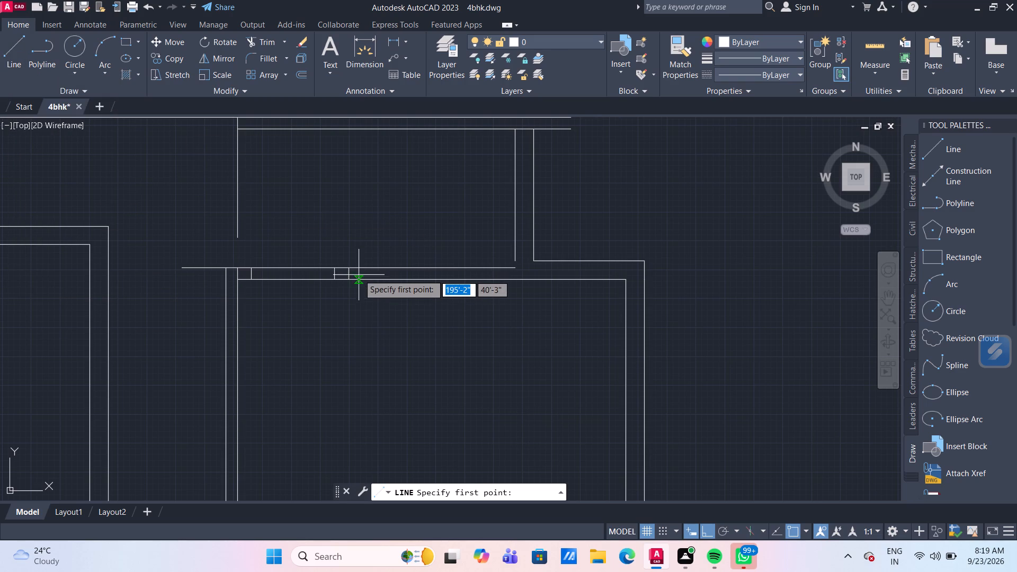
pyautogui.moveTo(352, 269); pyautogui.dragTo(351, 259)
pyautogui.click(348, 202)
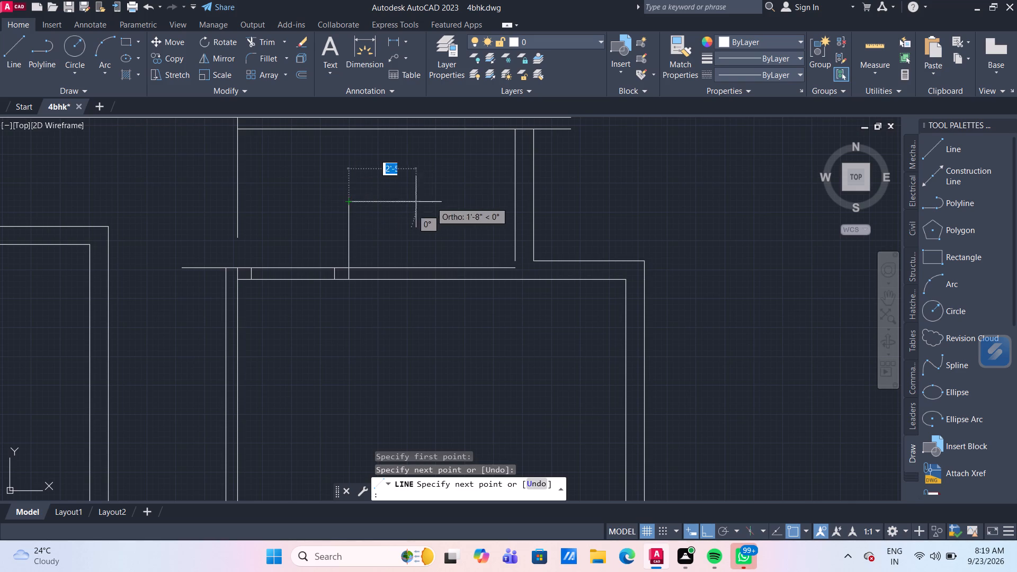
pyautogui.press('Escape')
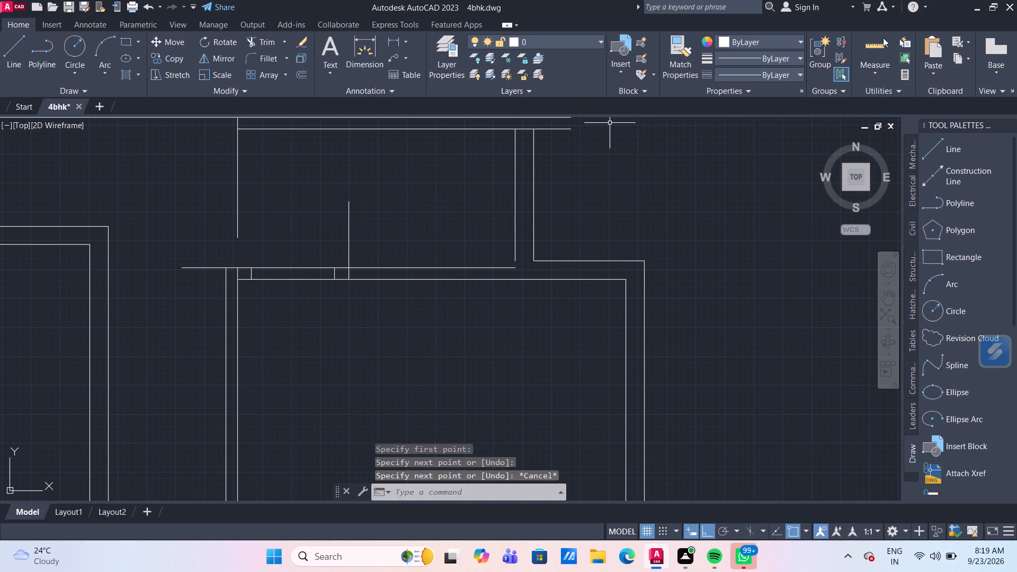
# Quick-measure the part of the narrow room to the right of the new vertical line.
pyautogui.click(877, 44)
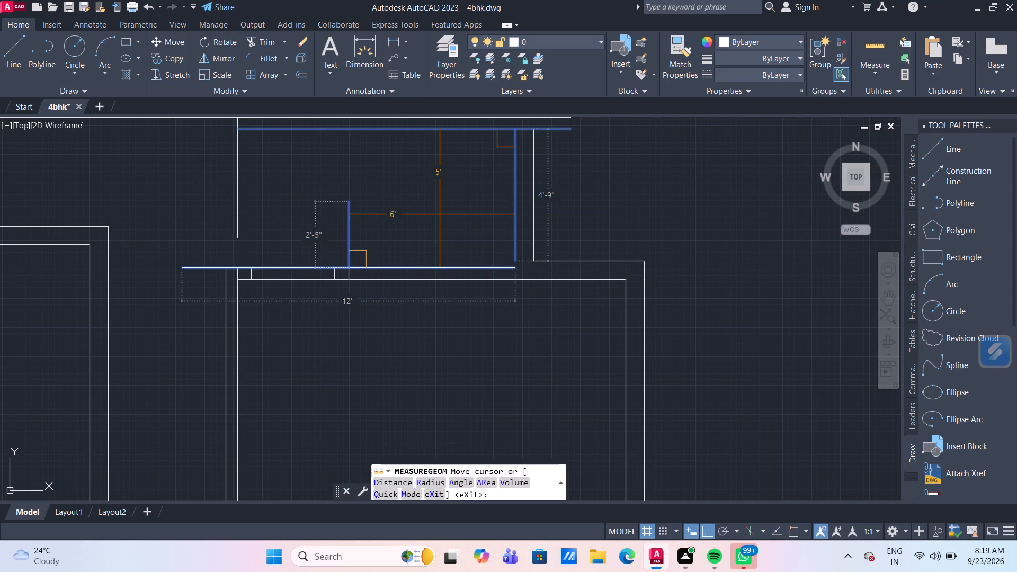
# Move the narrow room's two right-end vertical wall lines right, from the inner line's upper end to the end of the room's top line.
pyautogui.scroll(-1, 440, 215)
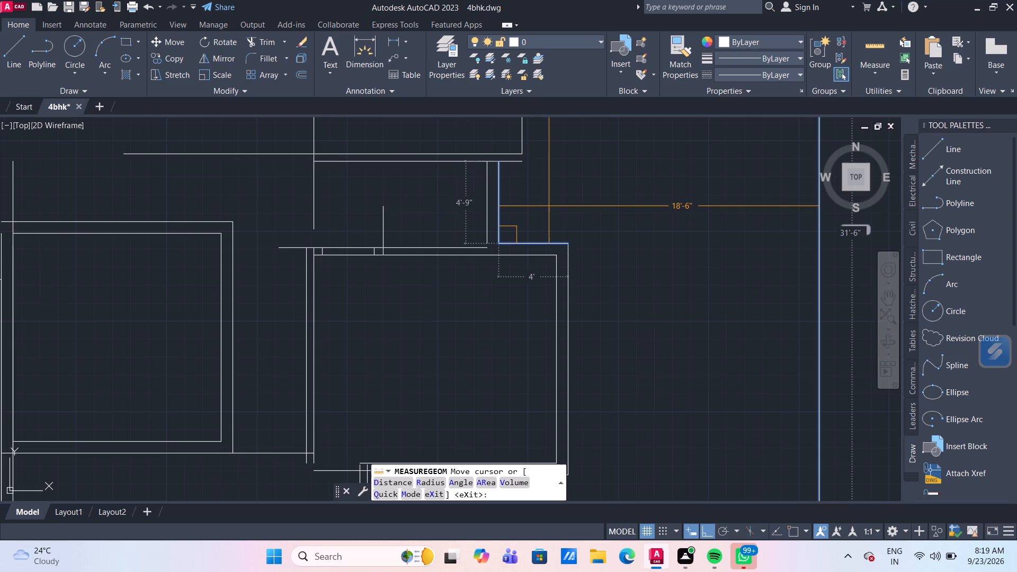
pyautogui.press('Escape')
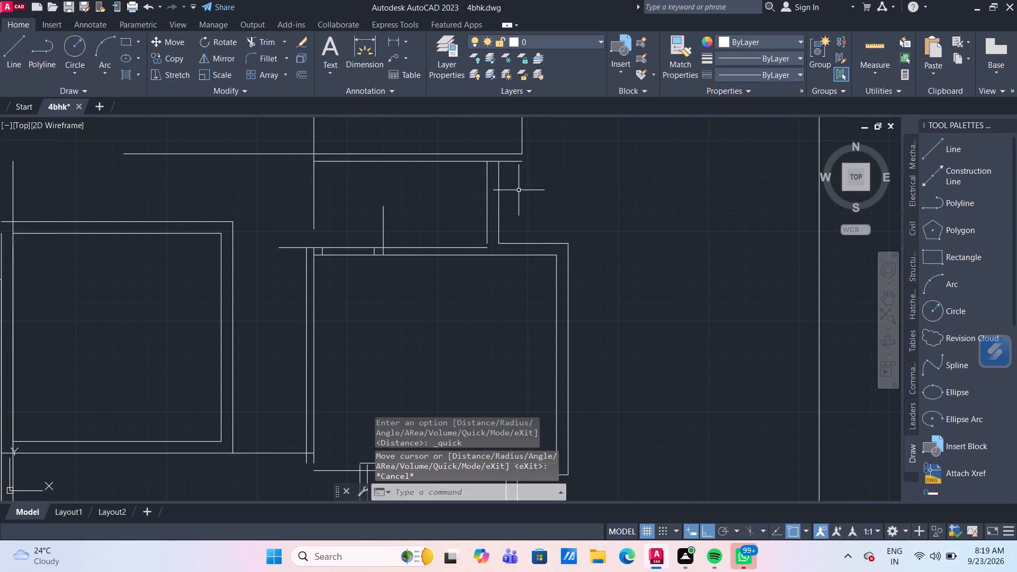
pyautogui.scroll(1, 519, 190)
pyautogui.moveTo(519, 190); pyautogui.dragTo(465, 215, button='middle')
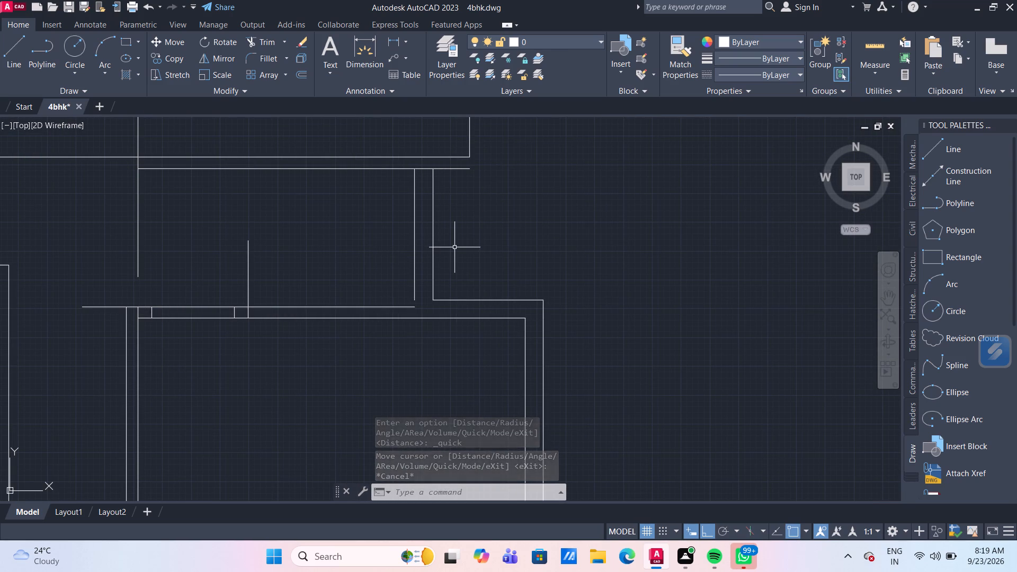
pyautogui.click(454, 247)
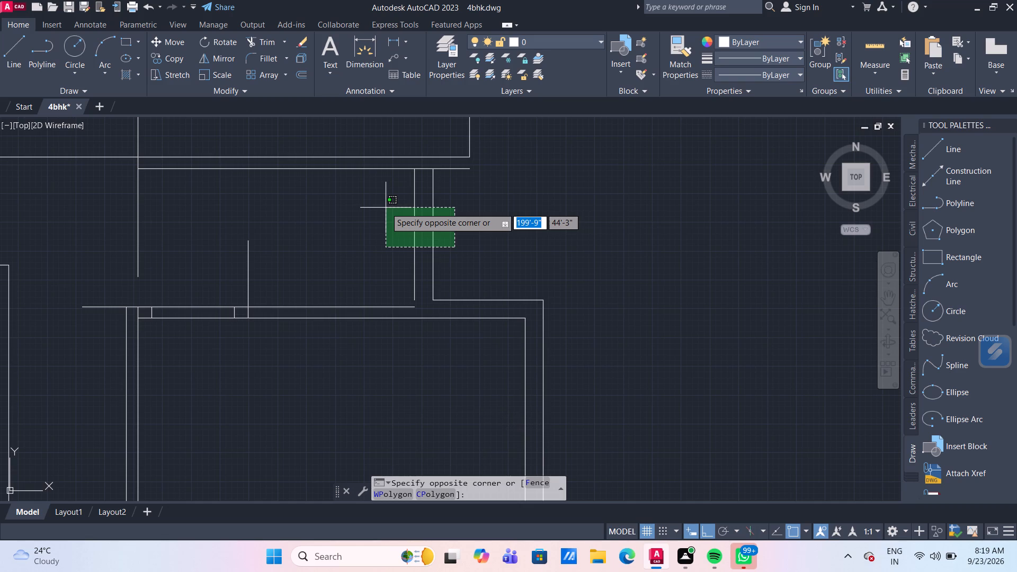
pyautogui.click(386, 208)
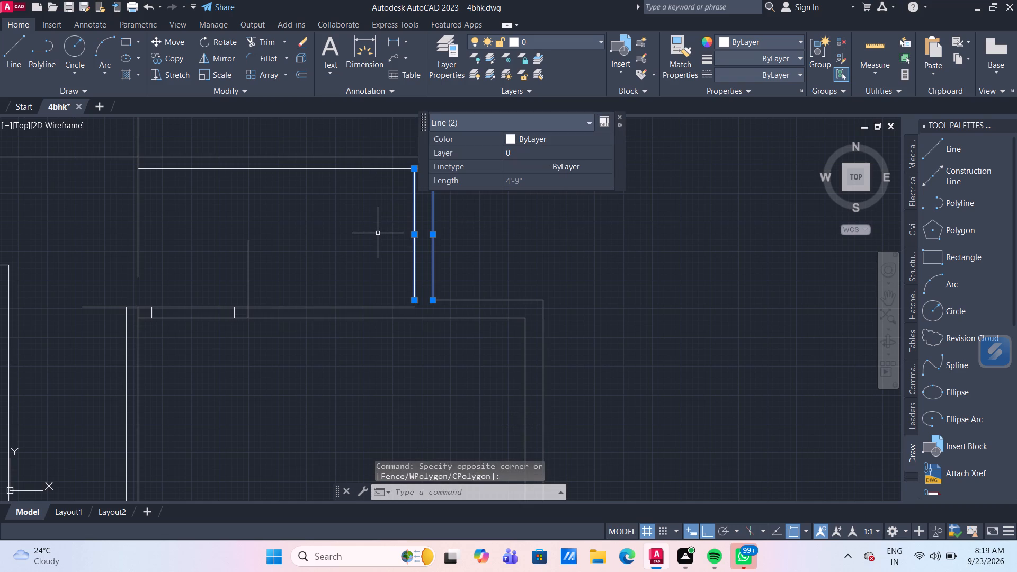
pyautogui.press('m')
pyautogui.press('Return')
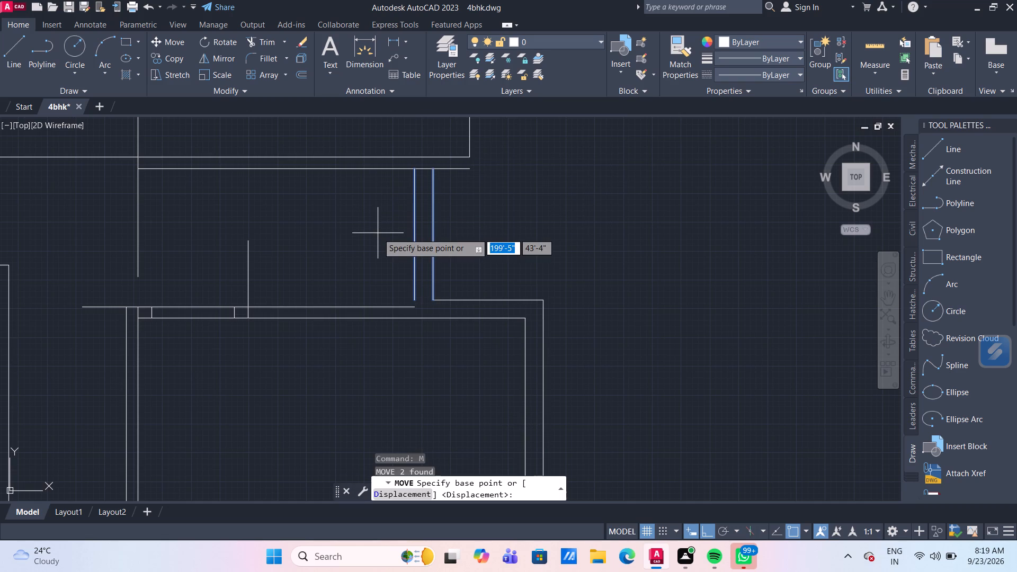
pyautogui.scroll(3, 423, 170)
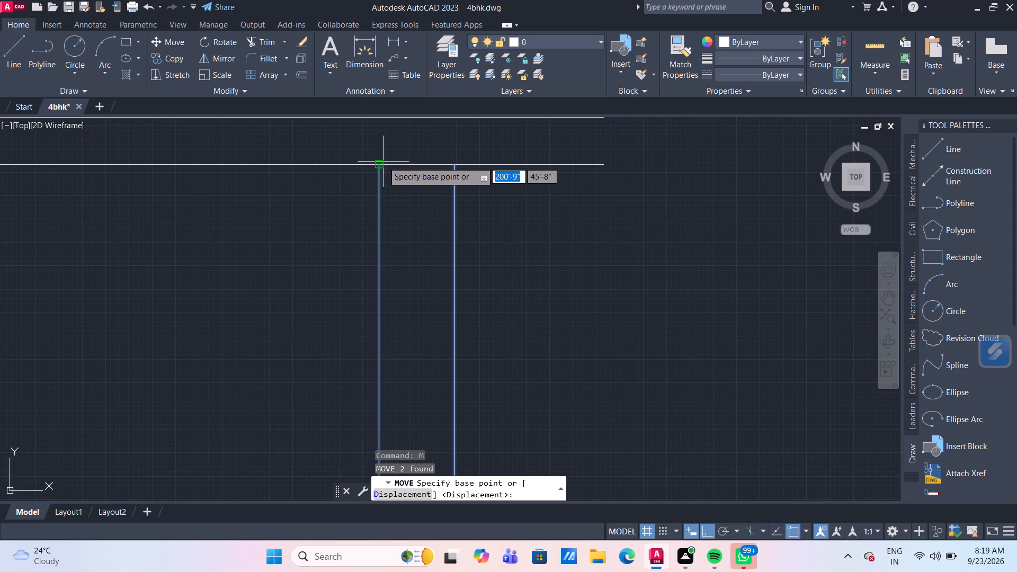
pyautogui.click(379, 167)
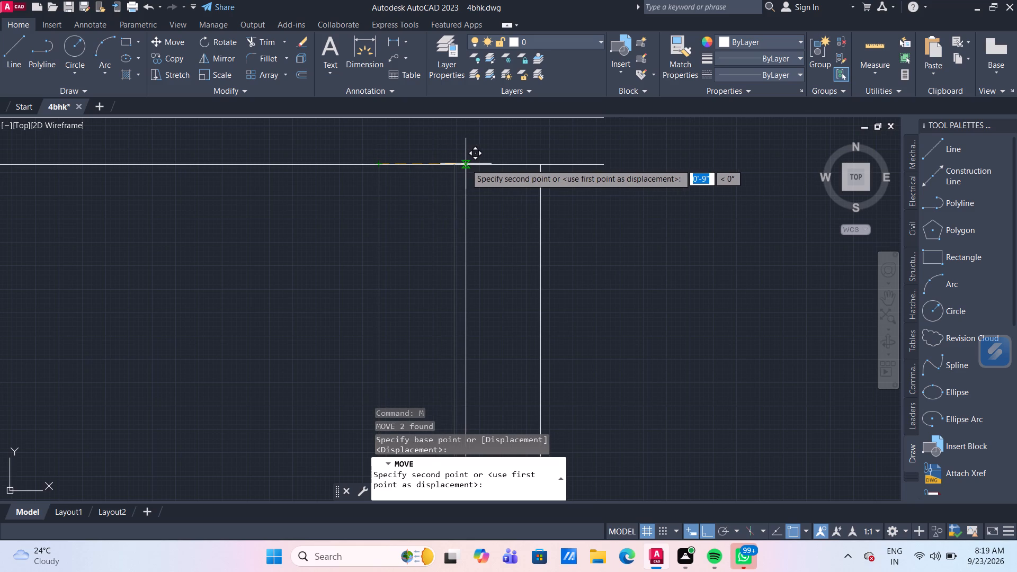
pyautogui.click(605, 165)
# Move the left-hand line of the opening in the lower-right room's top wall 2" to the left.
pyautogui.scroll(-3, 589, 190)
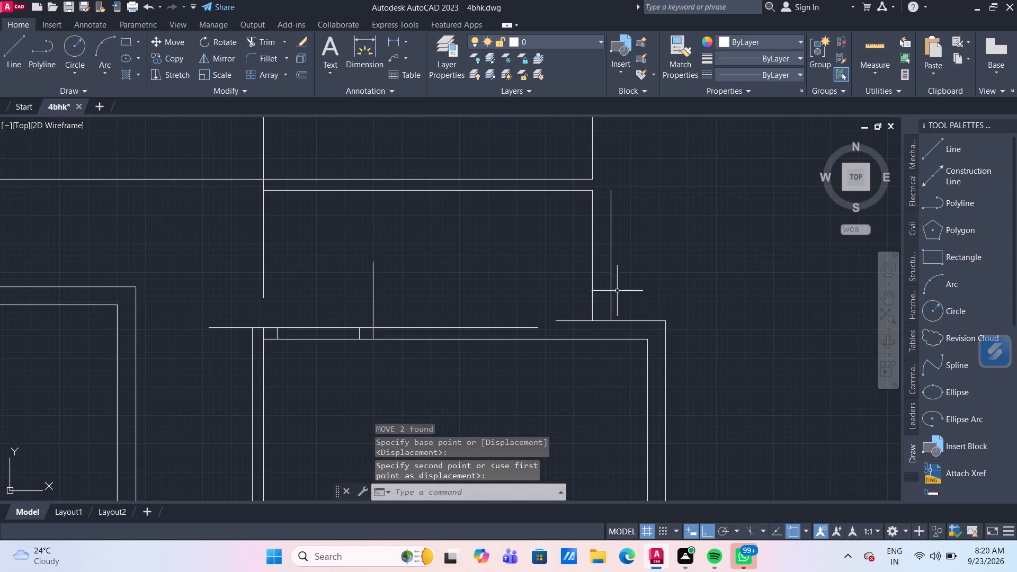
pyautogui.scroll(-2, 661, 290)
pyautogui.scroll(-3, 703, 275)
pyautogui.scroll(3, 703, 275)
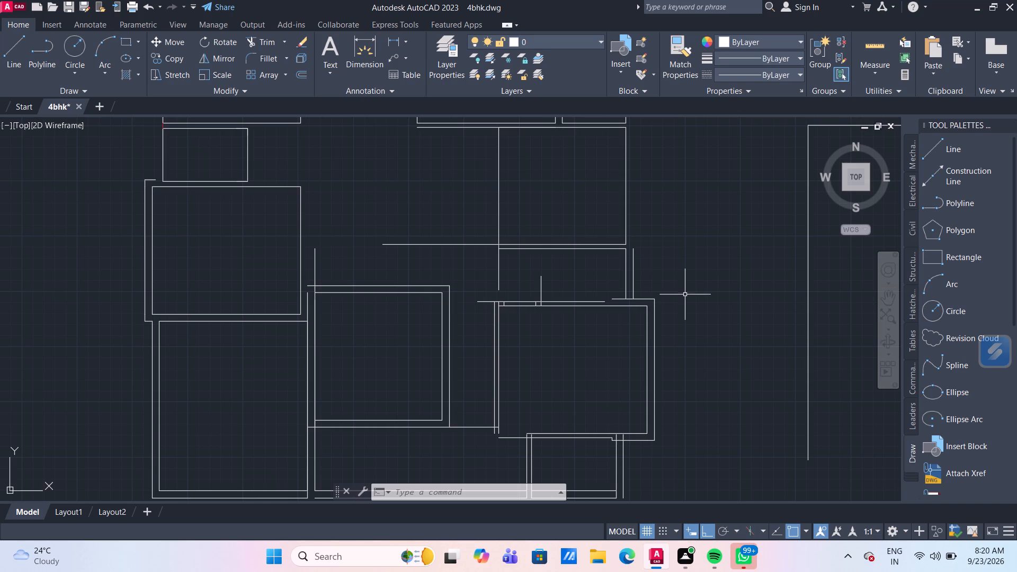
pyautogui.scroll(3, 511, 318)
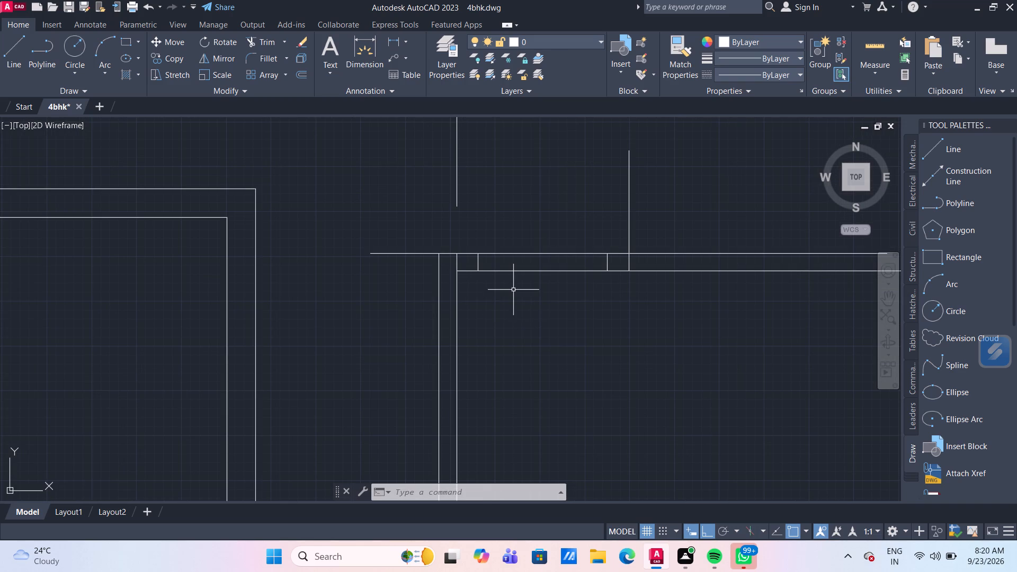
pyautogui.moveTo(513, 288); pyautogui.dragTo(391, 322, button='middle')
pyautogui.scroll(2, 353, 311)
pyautogui.moveTo(330, 318); pyautogui.dragTo(305, 323, button='middle')
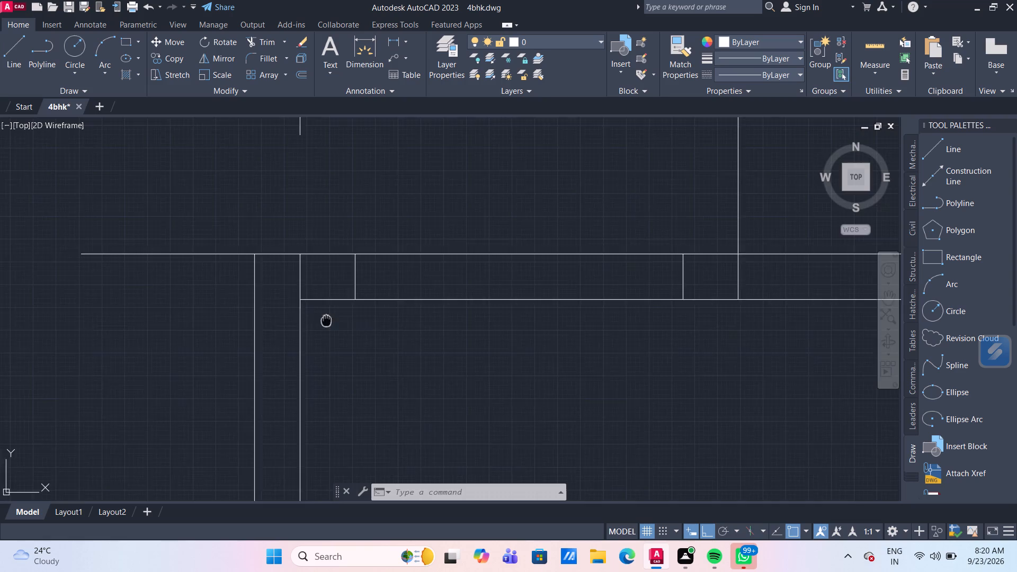
pyautogui.moveTo(305, 323); pyautogui.dragTo(209, 350, button='middle')
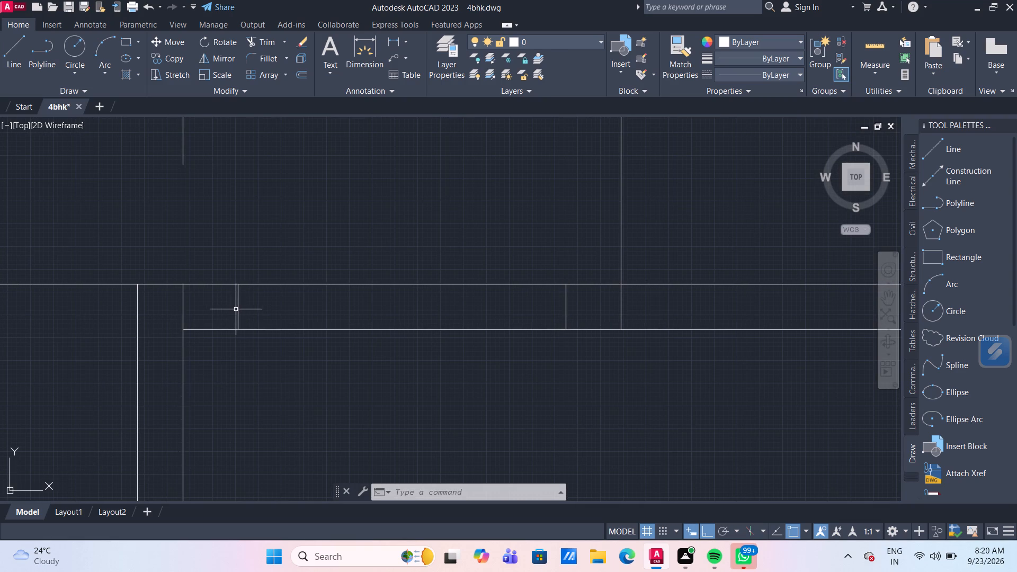
pyautogui.click(238, 311)
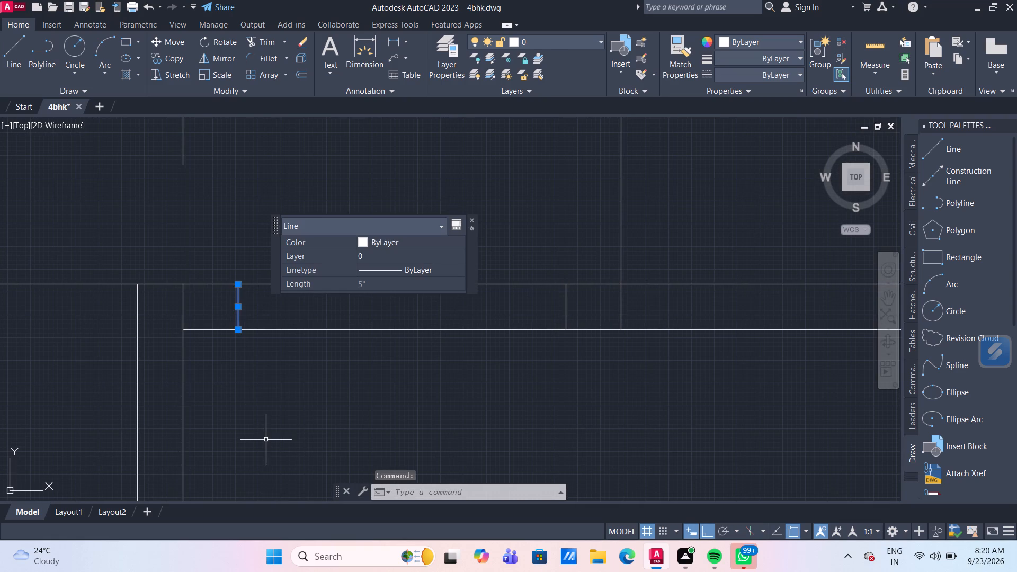
pyautogui.press('m')
pyautogui.press('Return')
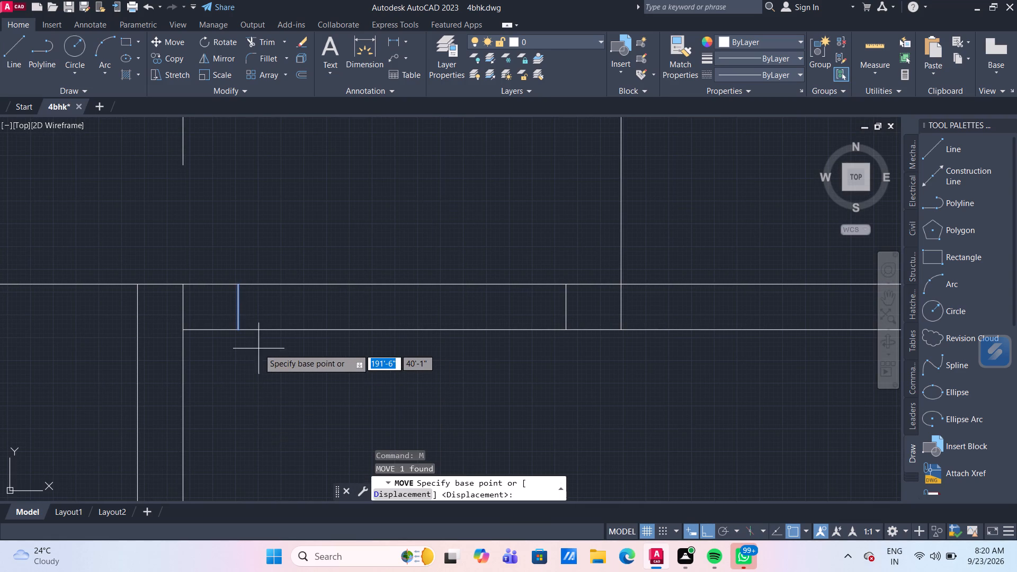
pyautogui.click(236, 332)
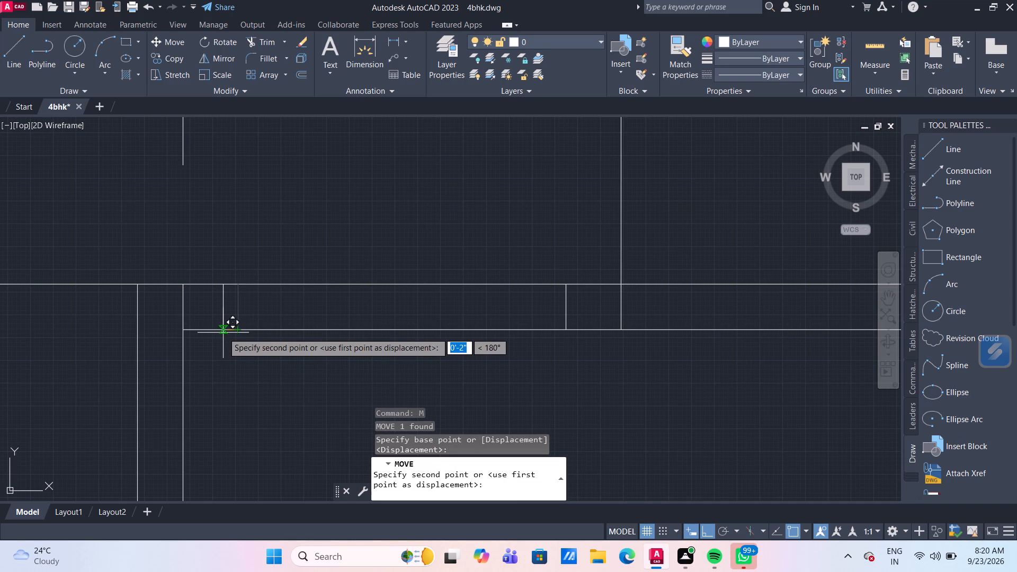
pyautogui.write('2"')
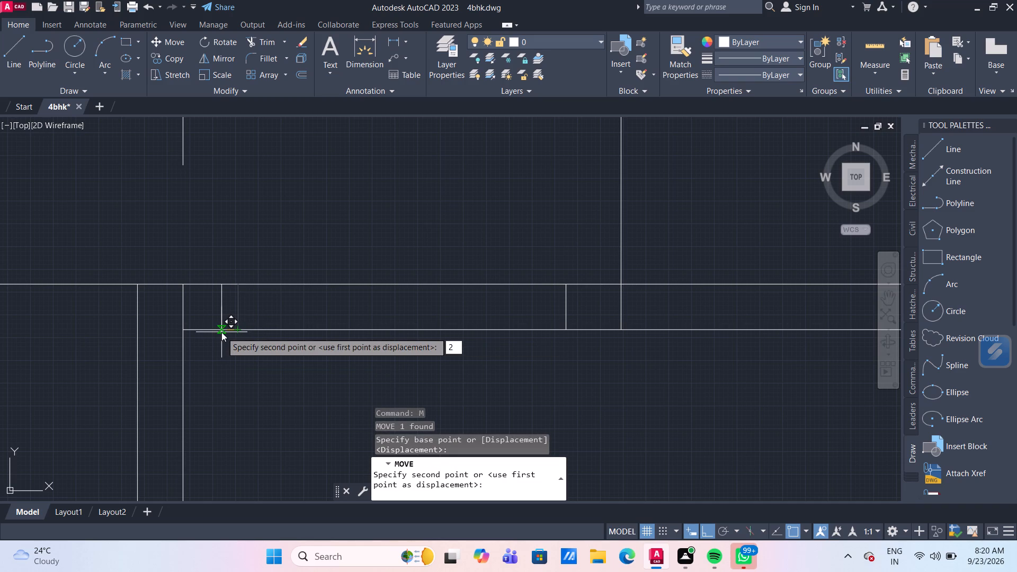
pyautogui.press('Return')
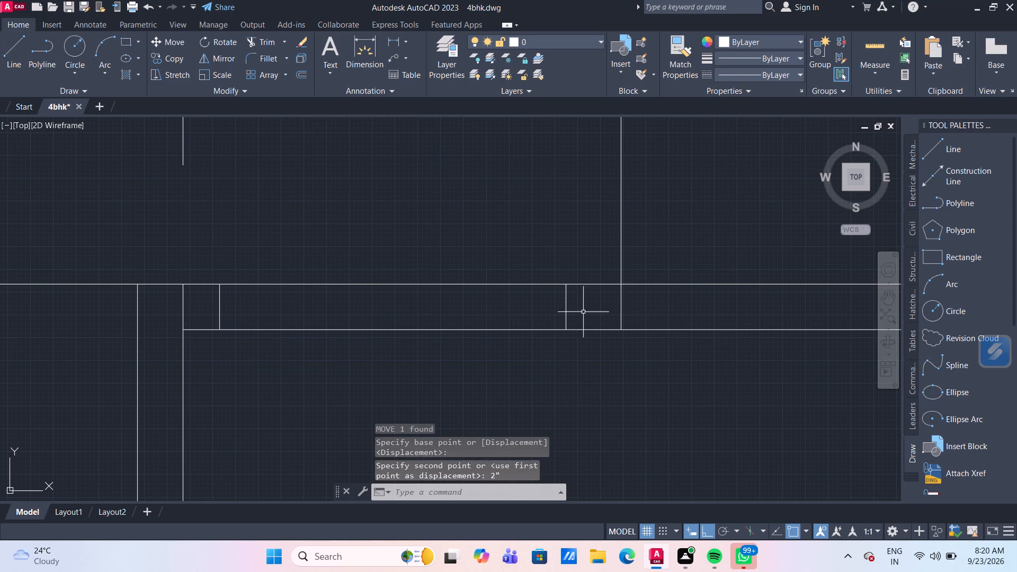
# Move the right-hand line of the same top-wall opening 2" to the left.
pyautogui.click(566, 308)
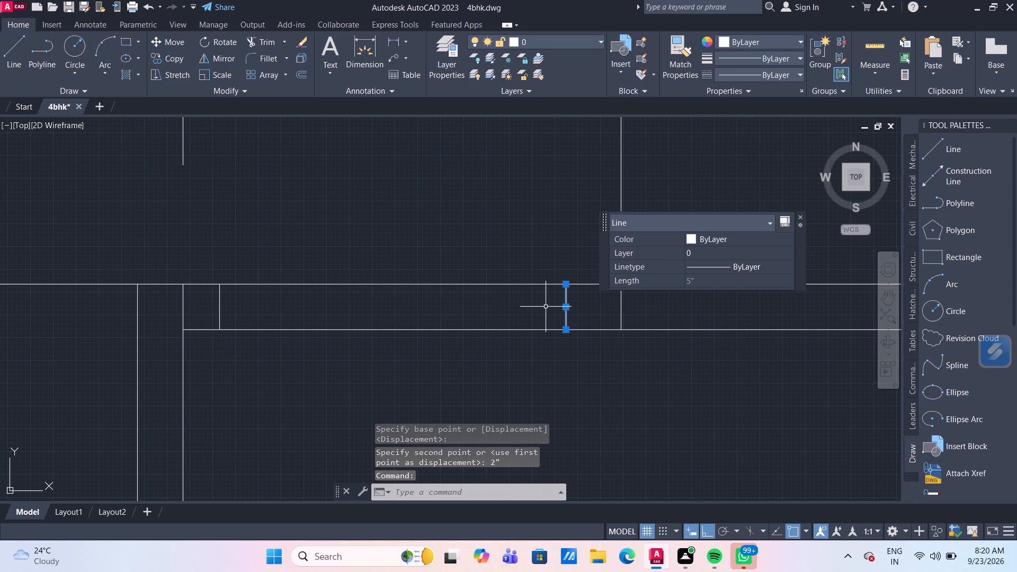
pyautogui.press('m')
pyautogui.press('Return')
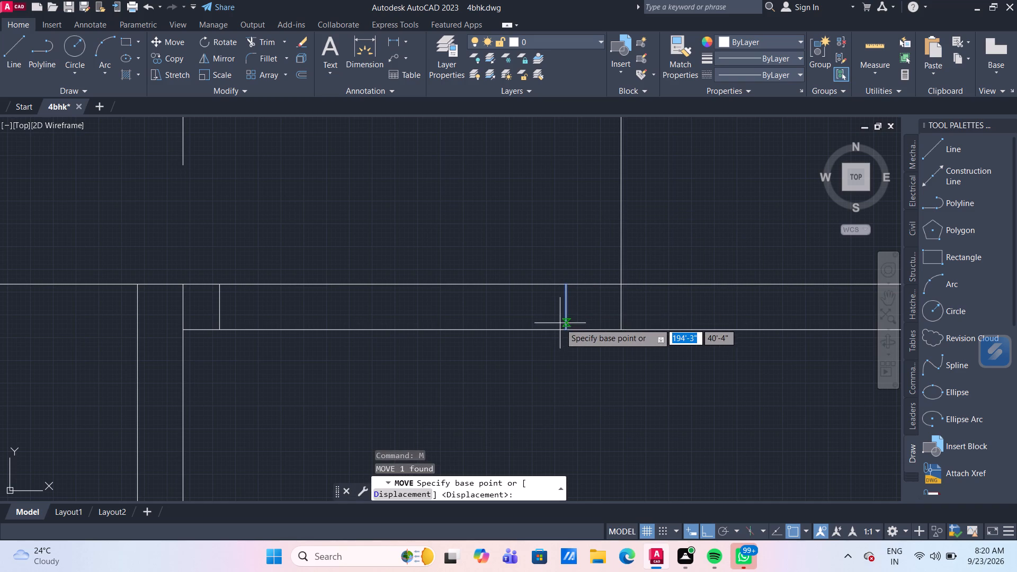
pyautogui.click(568, 334)
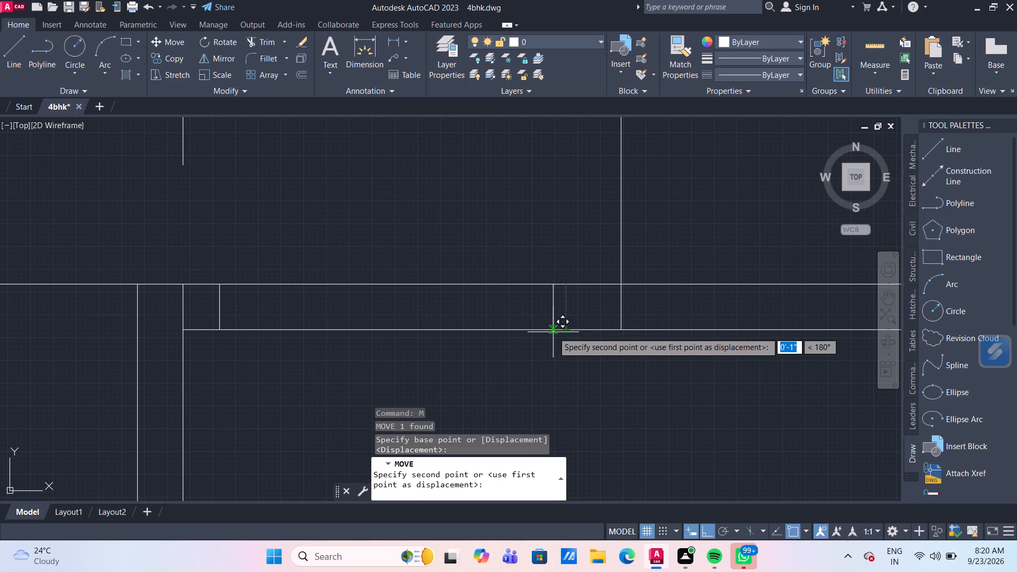
pyautogui.write('2"')
pyautogui.press('Return')
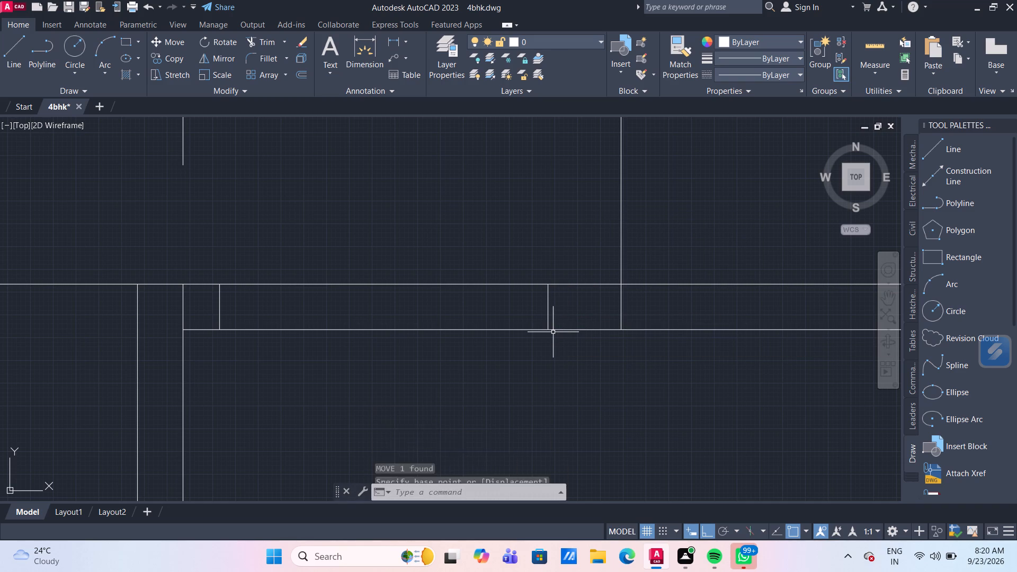
# Offset the opening's right-hand line in the top wall 5" to the right.
pyautogui.scroll(-2, 555, 329)
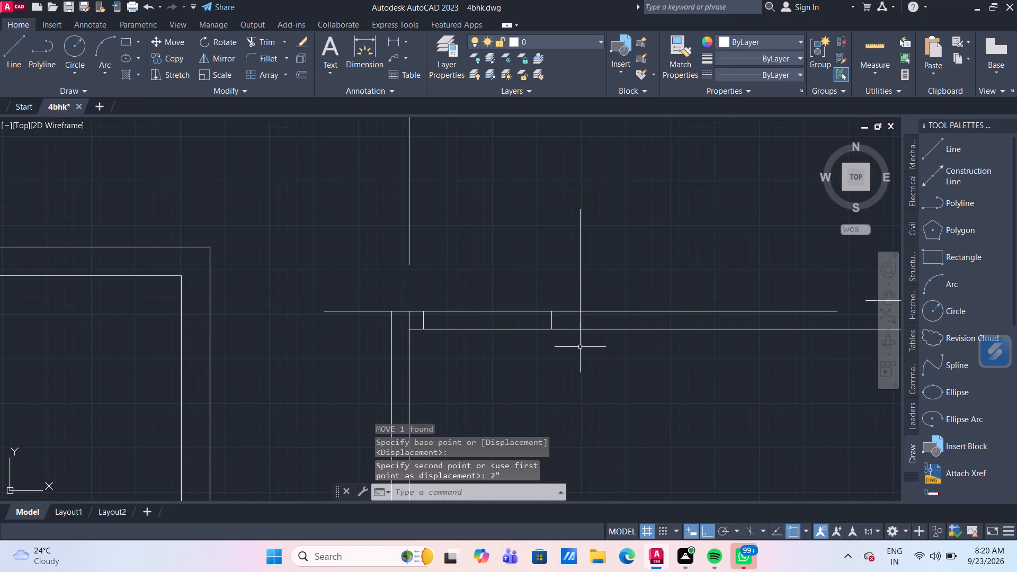
pyautogui.scroll(-1, 625, 380)
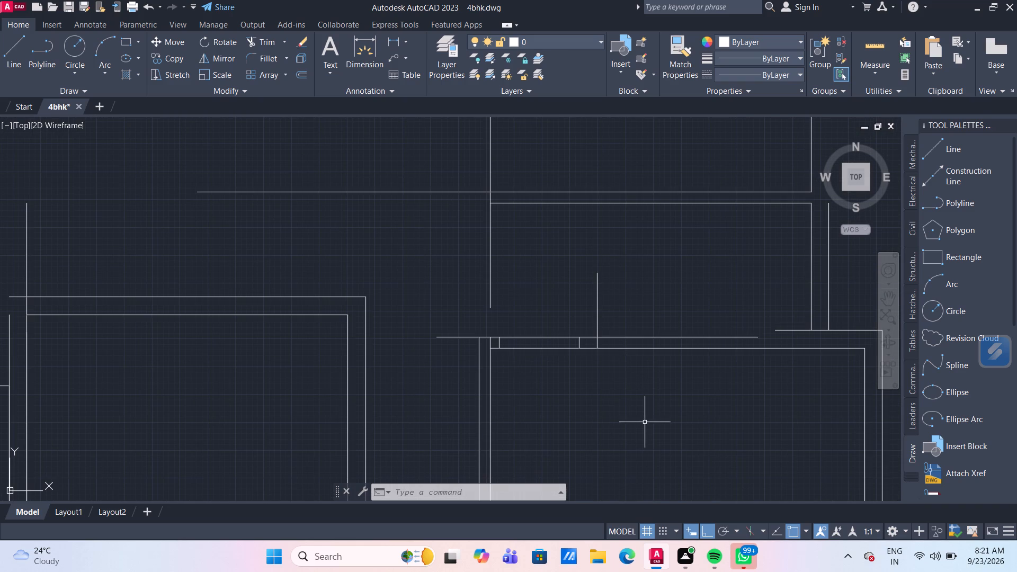
pyautogui.scroll(1, 646, 389)
pyautogui.scroll(1, 570, 350)
pyautogui.moveTo(567, 348); pyautogui.dragTo(452, 359, button='middle')
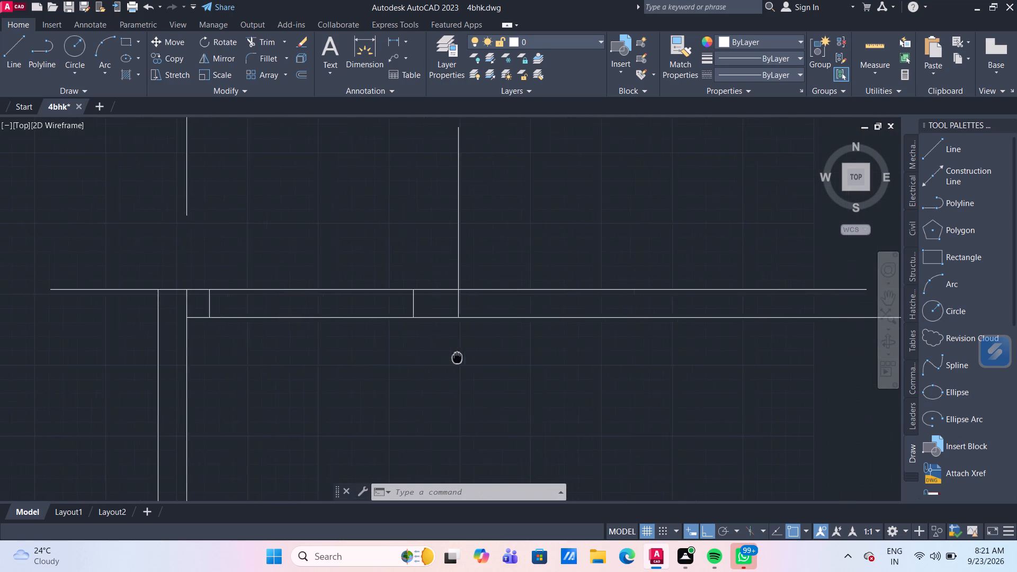
pyautogui.moveTo(452, 359); pyautogui.dragTo(382, 374, button='middle')
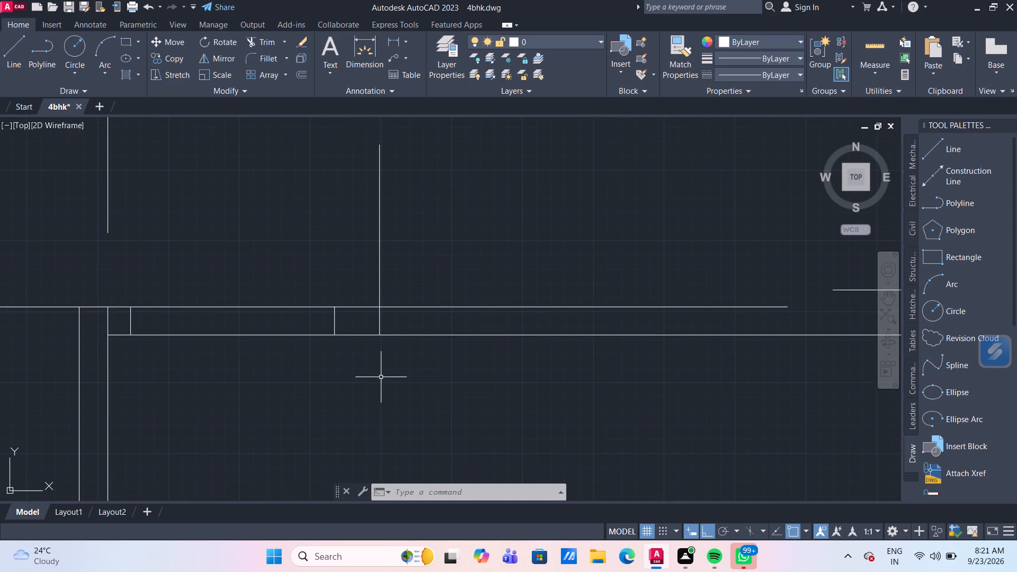
pyautogui.press('o')
pyautogui.press('Return')
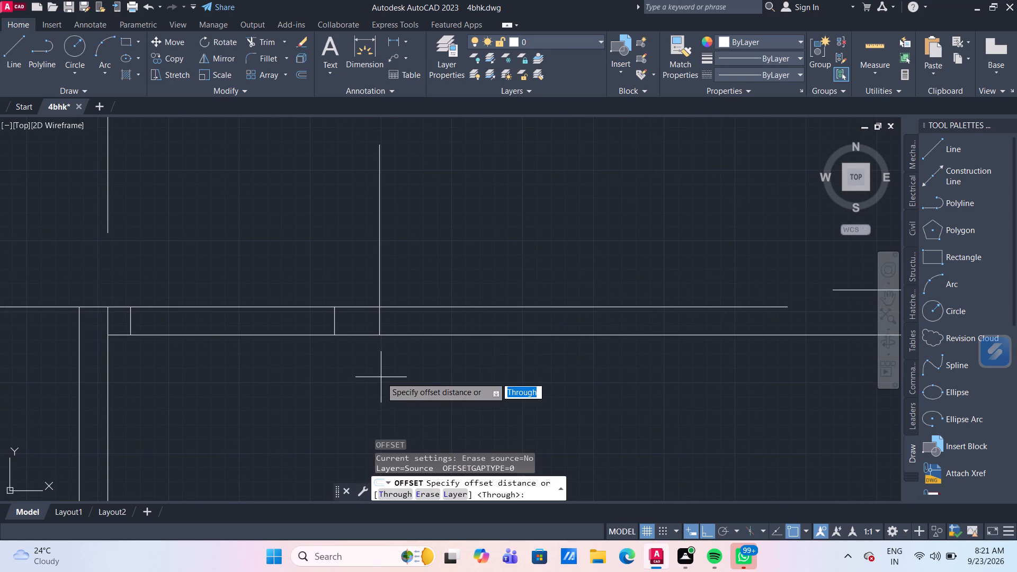
pyautogui.press('Return')
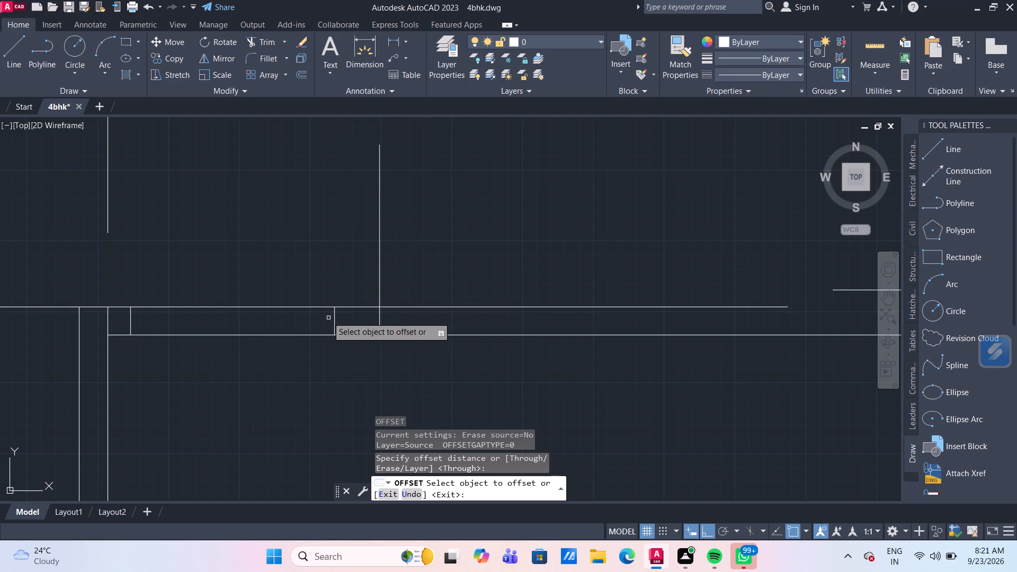
pyautogui.click(334, 318)
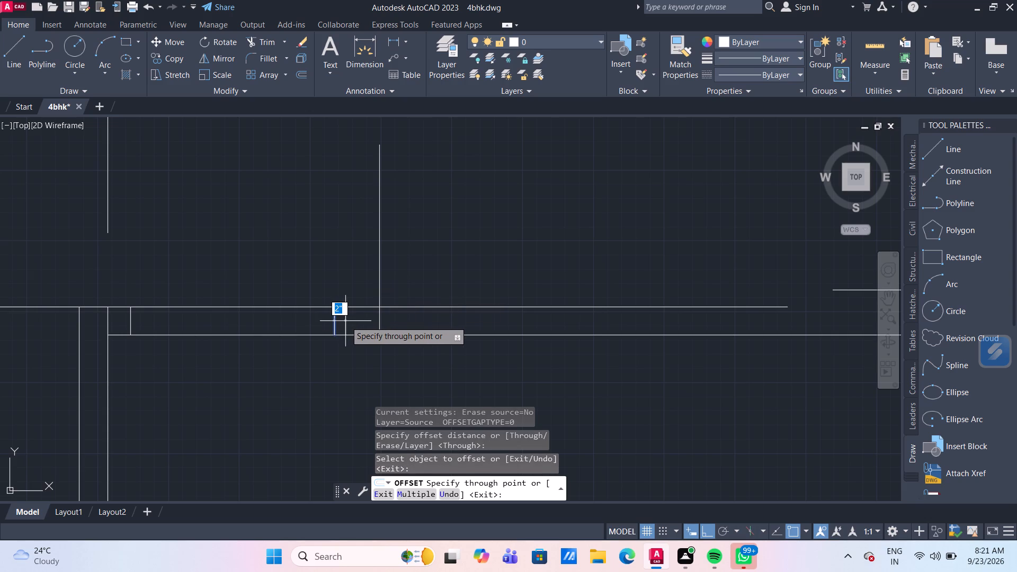
pyautogui.write('5"')
pyautogui.press('Return')
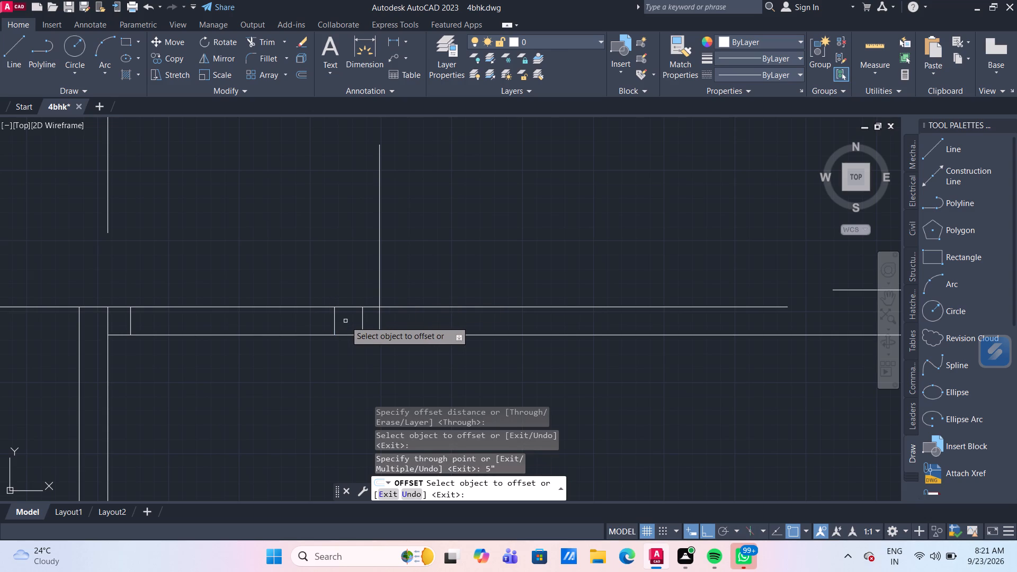
pyautogui.press('Escape')
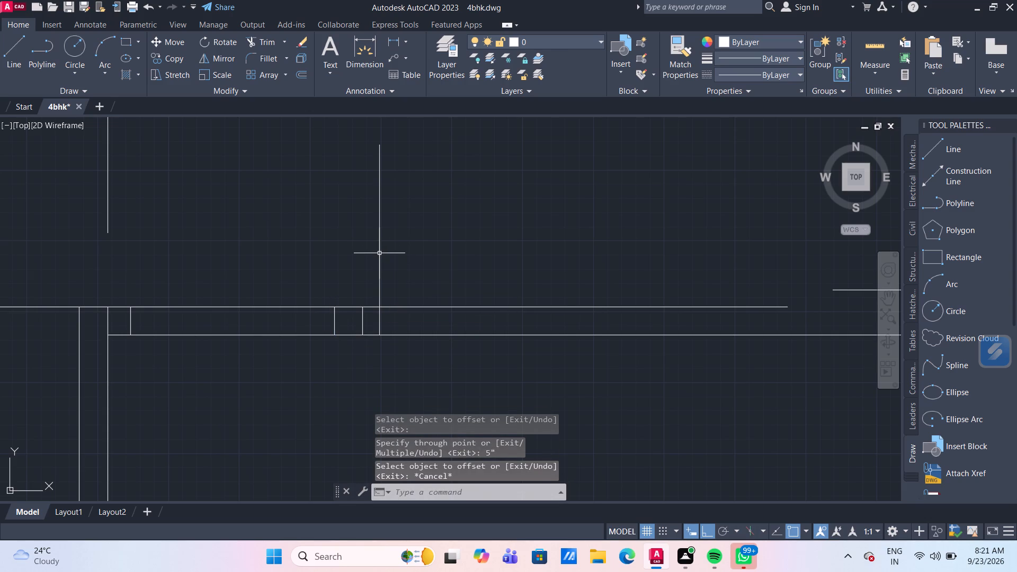
# Delete the vertical partition line in the narrow room and the short line below it across the top wall.
pyautogui.click(379, 253)
pyautogui.click(379, 319)
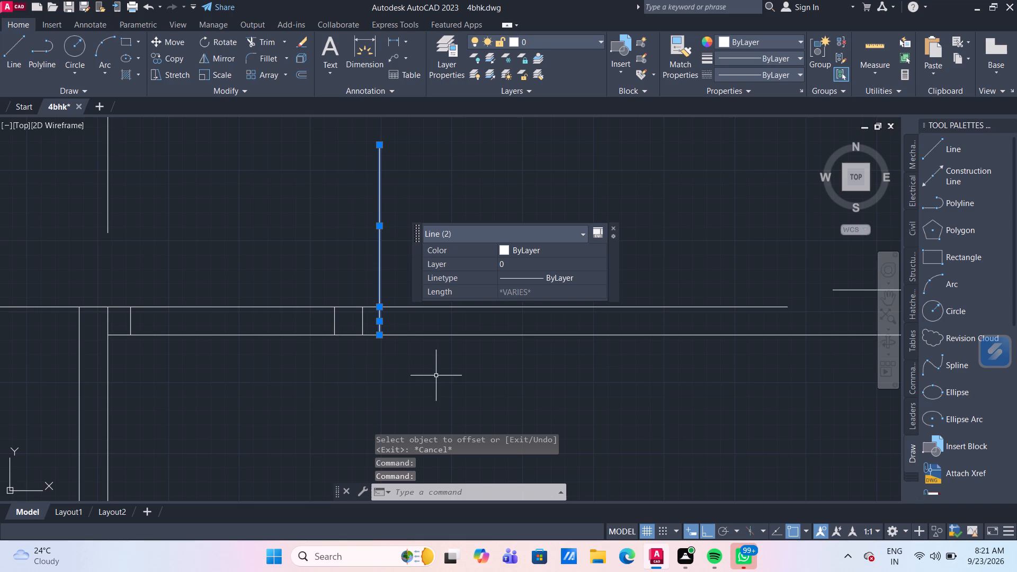
pyautogui.press('Delete')
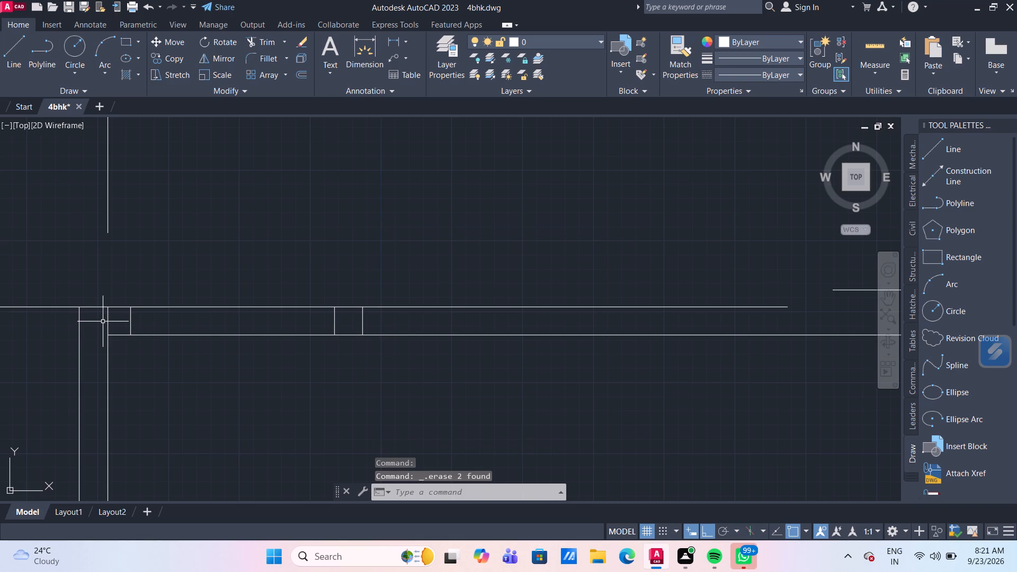
# Delete the short 5" vertical line across the top wall at the lower-right room's top-left corner.
pyautogui.click(108, 323)
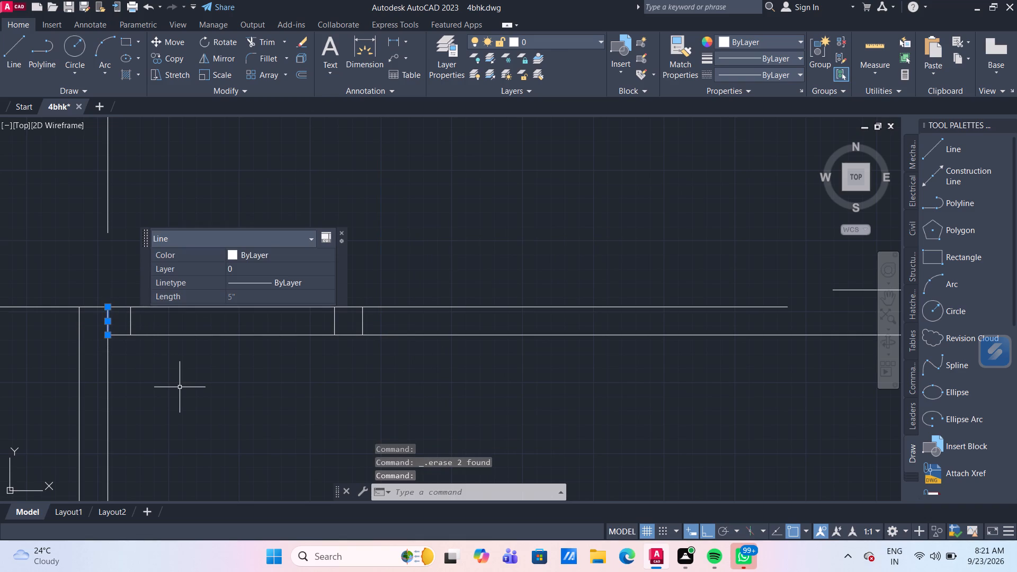
pyautogui.press('Delete')
# Draw a 5' vertical partition line from the top of the opening's outermost right-hand line up to the narrow room's upper wall.
pyautogui.scroll(-1, 273, 392)
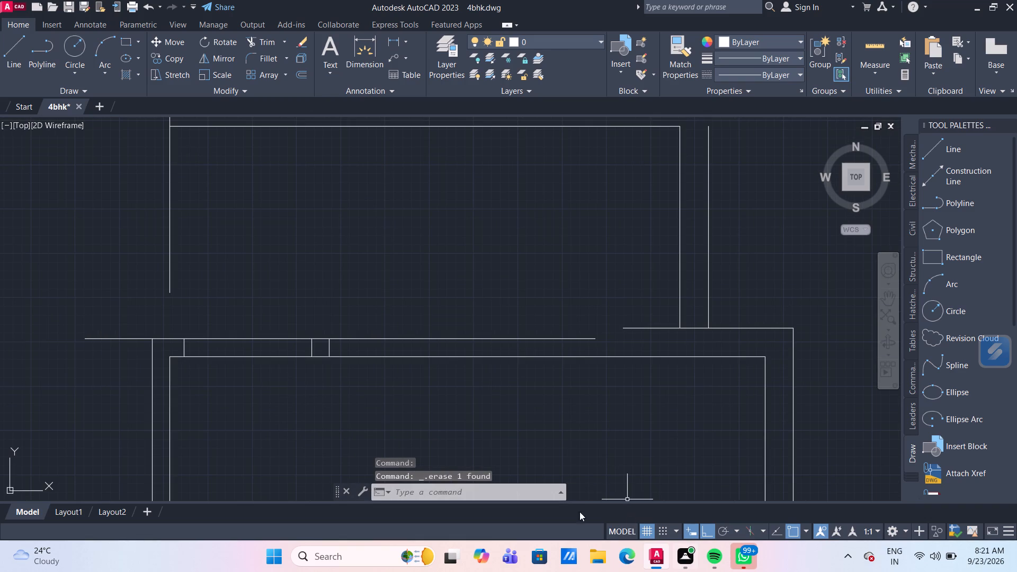
pyautogui.press('l')
pyautogui.press('Return')
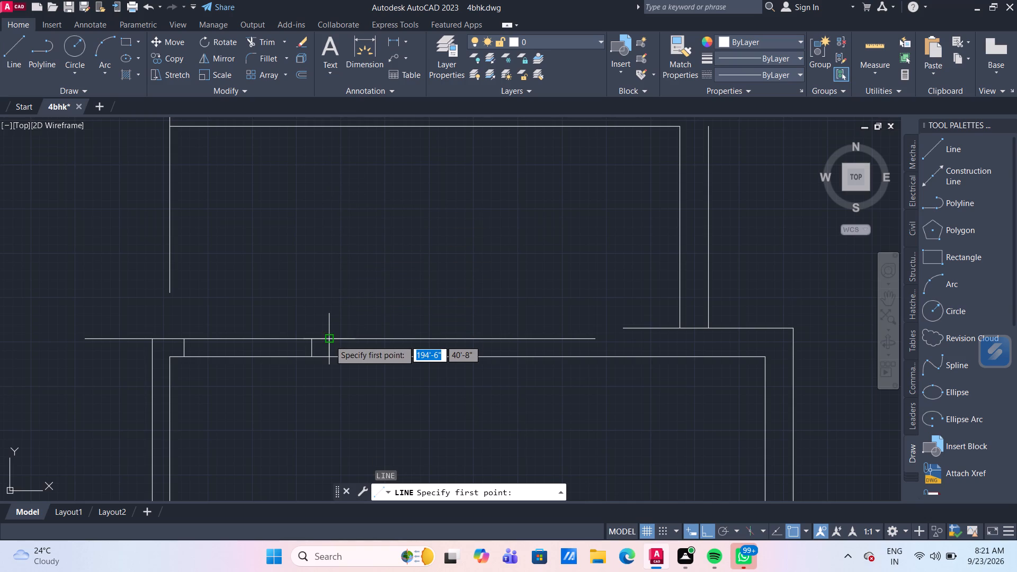
pyautogui.click(329, 340)
pyautogui.moveTo(349, 142); pyautogui.dragTo(351, 155, button='middle')
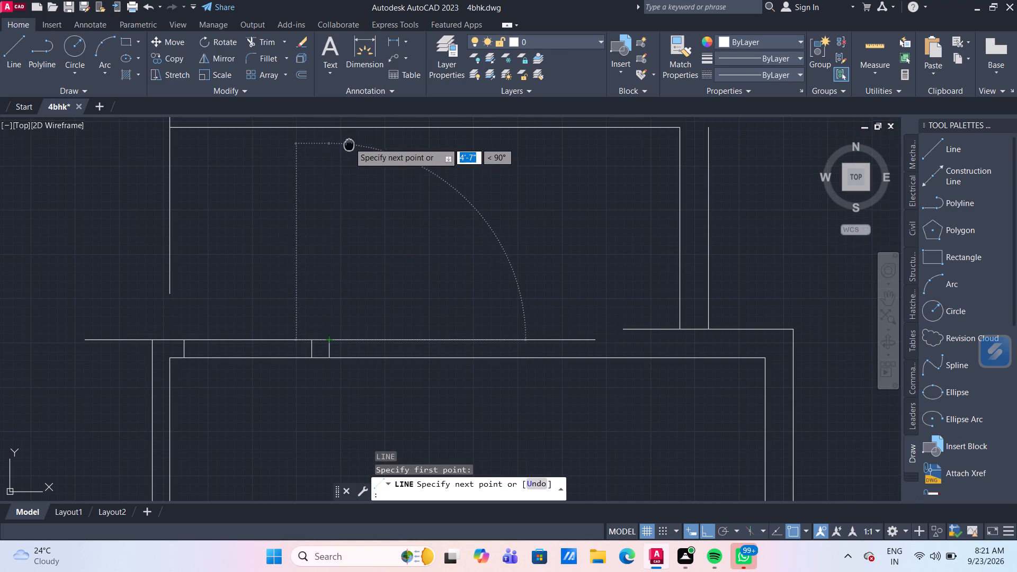
pyautogui.moveTo(351, 155); pyautogui.dragTo(349, 225, button='middle')
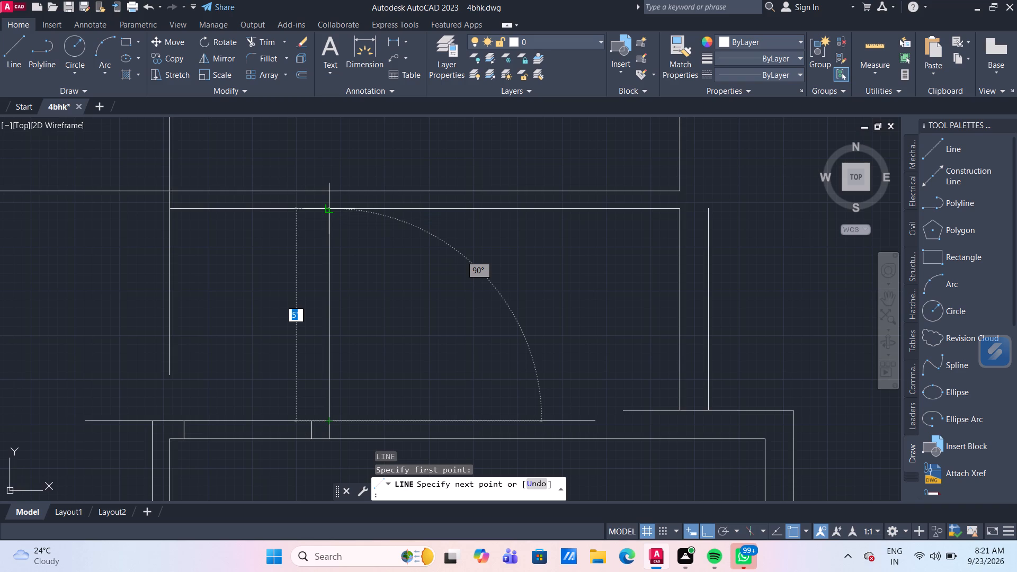
pyautogui.click(330, 210)
pyautogui.press('Escape')
# Move both lines of the narrow room's right-hand end wall 3" to the left.
pyautogui.scroll(-1, 474, 282)
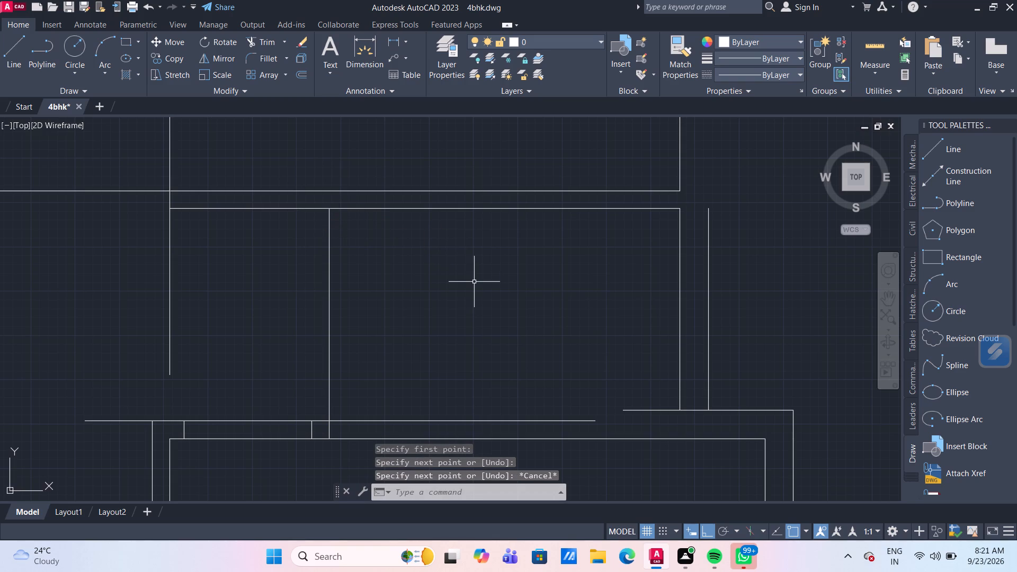
pyautogui.moveTo(474, 282); pyautogui.dragTo(389, 266, button='middle')
pyautogui.click(864, 51)
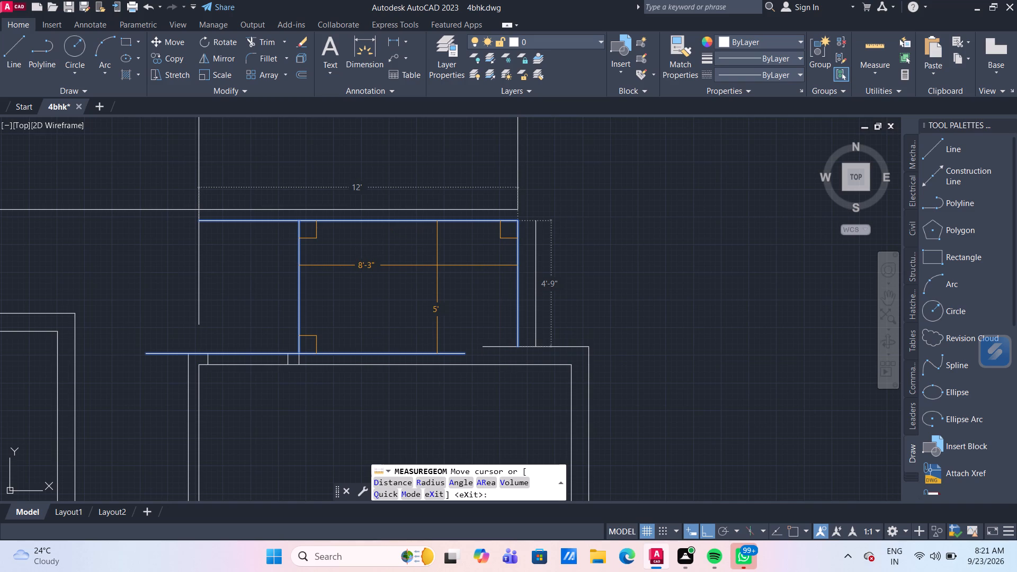
pyautogui.press('Escape')
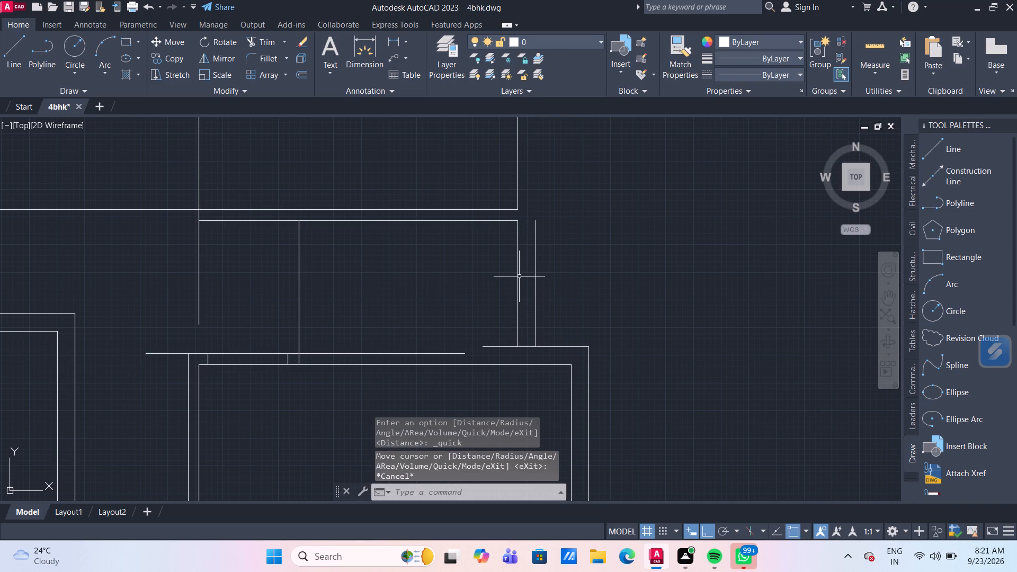
pyautogui.click(518, 275)
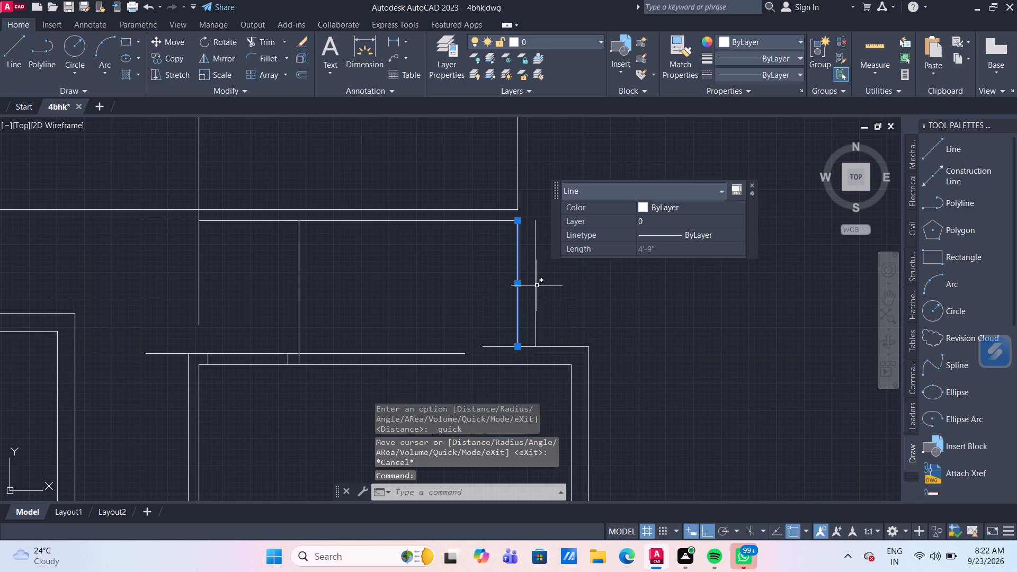
pyautogui.click(535, 285)
pyautogui.press('m')
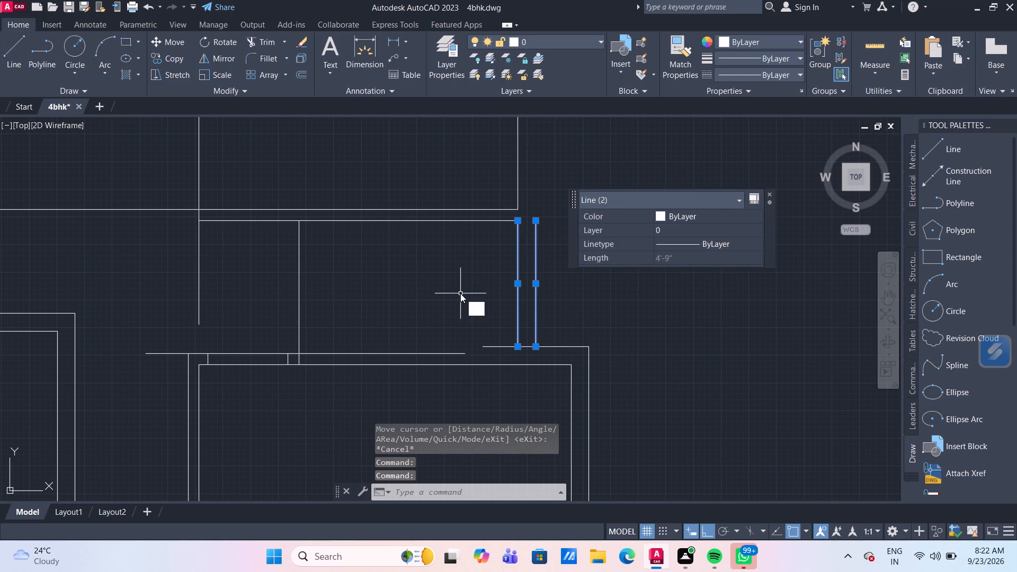
pyautogui.press('Return')
pyautogui.scroll(1, 474, 360)
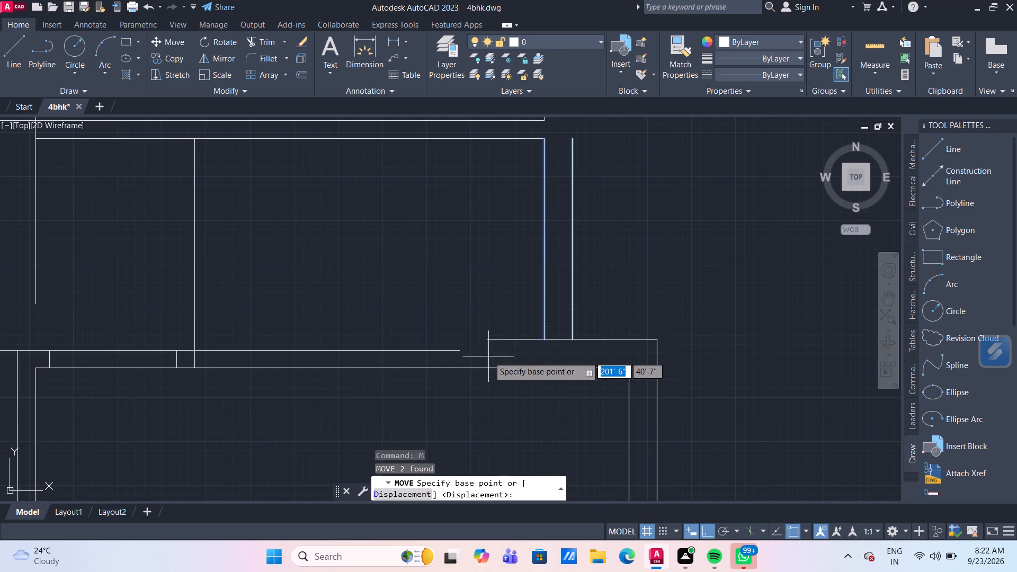
pyautogui.click(545, 342)
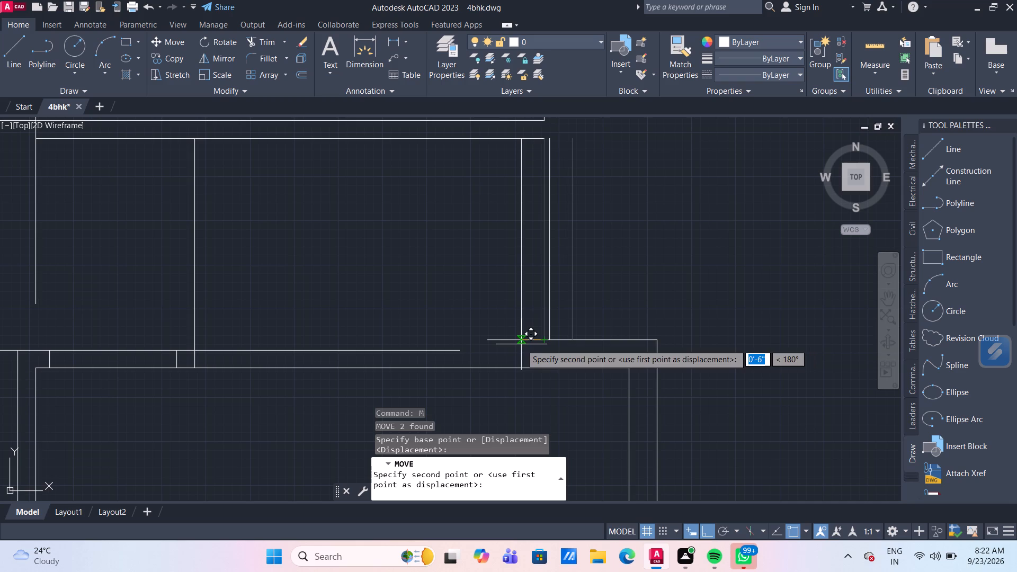
pyautogui.press('3')
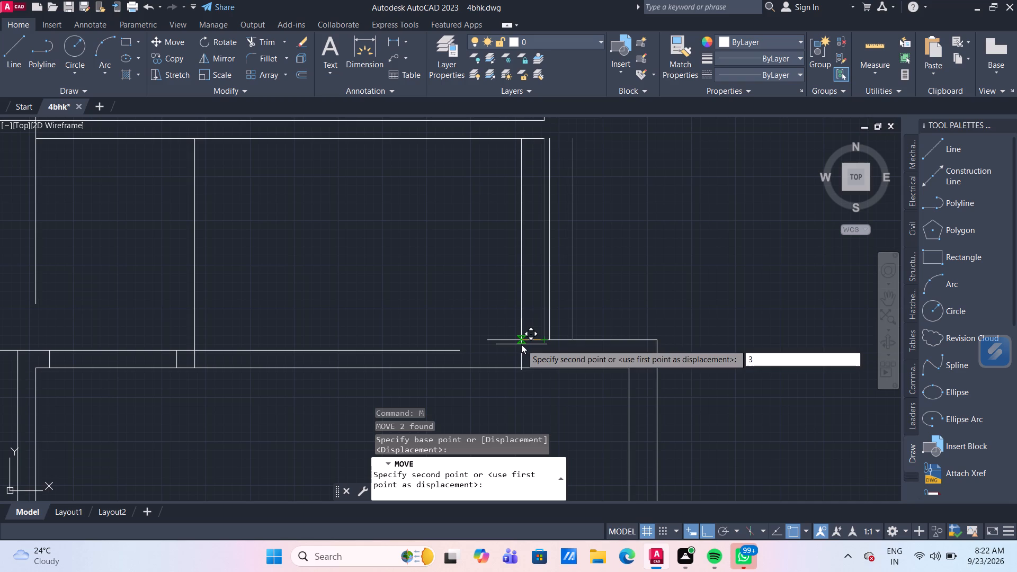
pyautogui.hotkey('shift', '"')
pyautogui.press('Return')
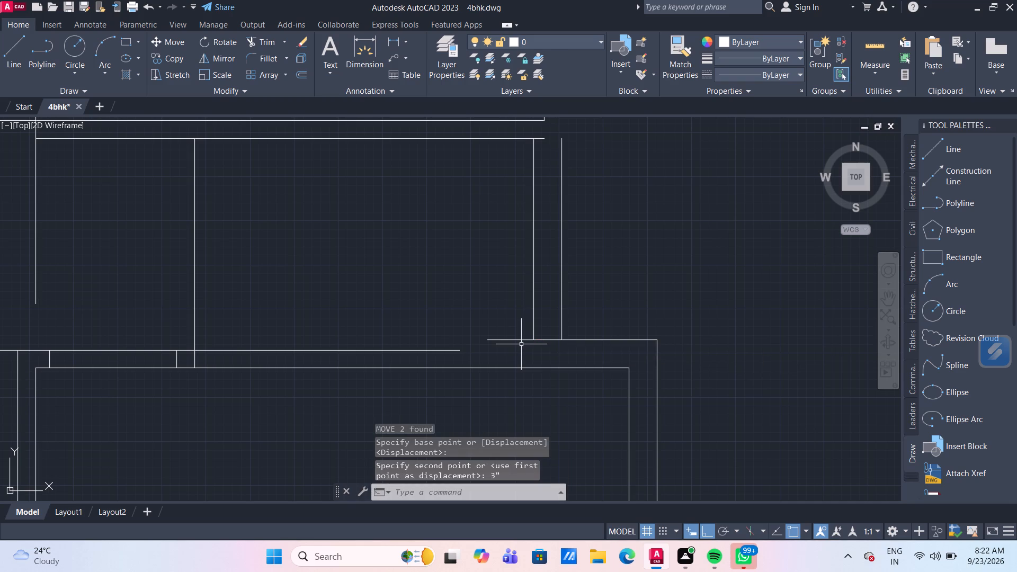
# Measure the clear width between the new partition line and the narrow room's right-hand end wall.
pyautogui.scroll(-3, 521, 344)
pyautogui.scroll(2, 550, 327)
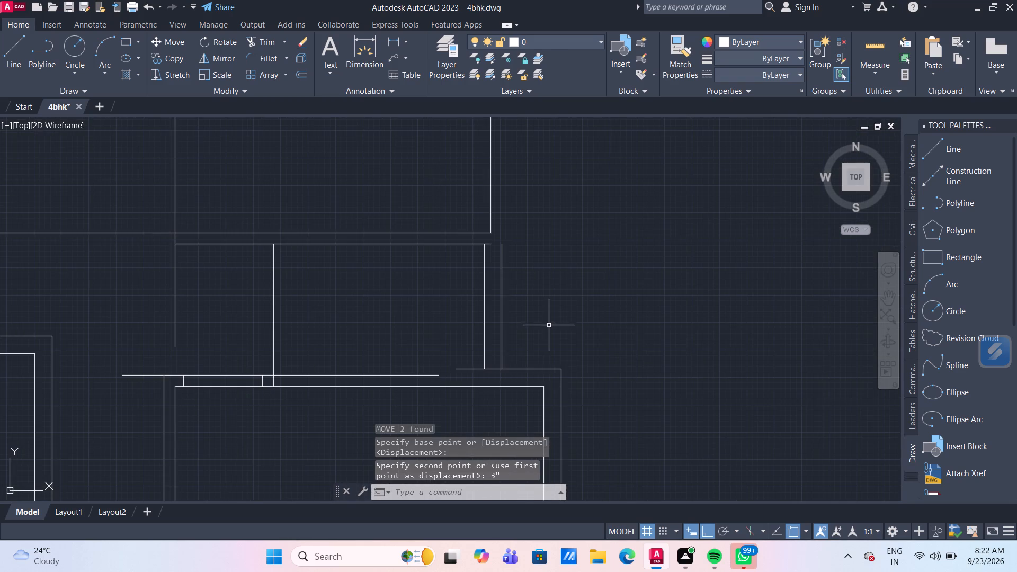
pyautogui.click(882, 44)
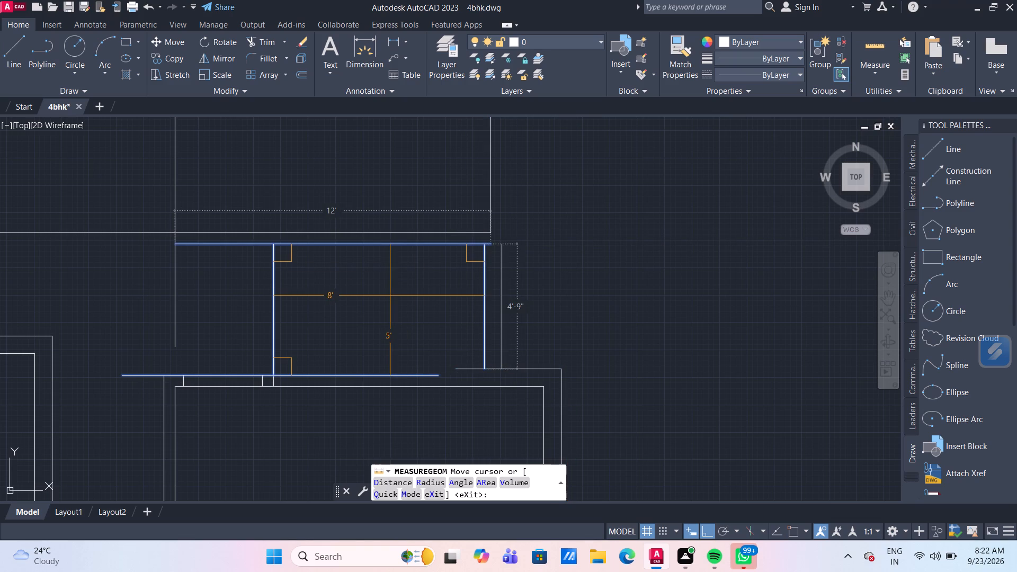
pyautogui.press('Escape')
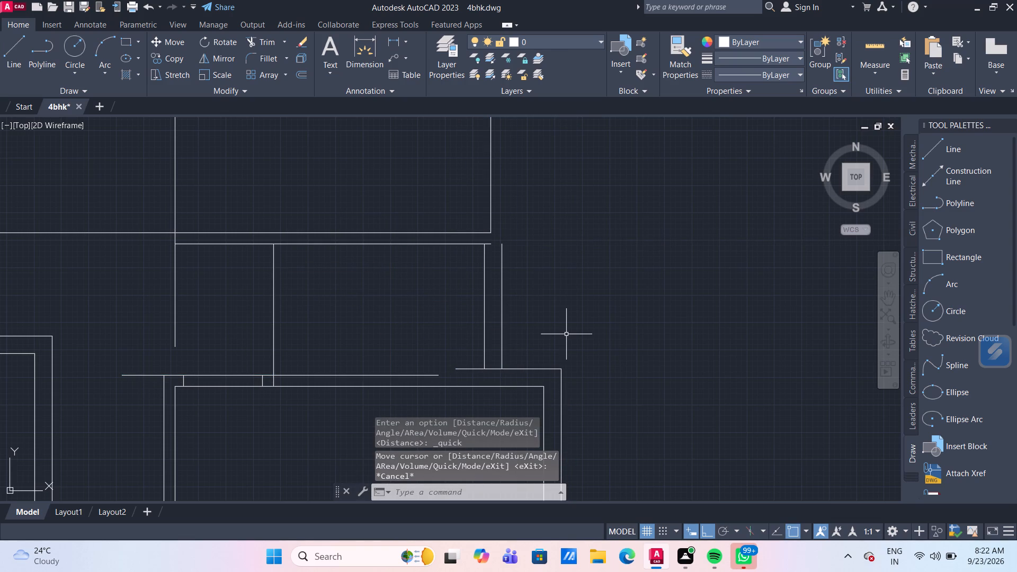
# Extend the top wall's upper line and the inner end-wall line to meet, and trim the overhanging ends around the narrow room's right-hand corners.
pyautogui.write('tr')
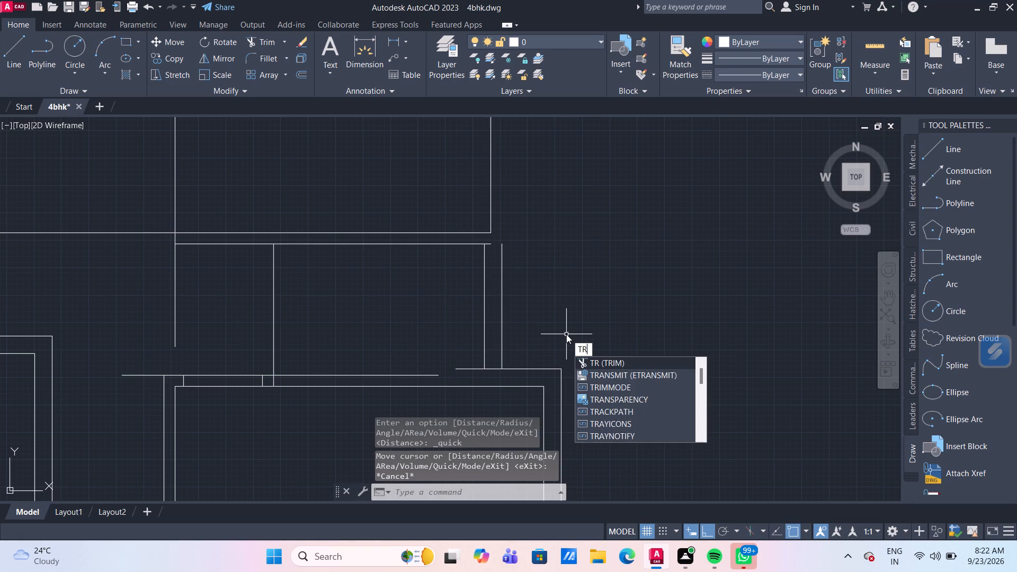
pyautogui.press('Return')
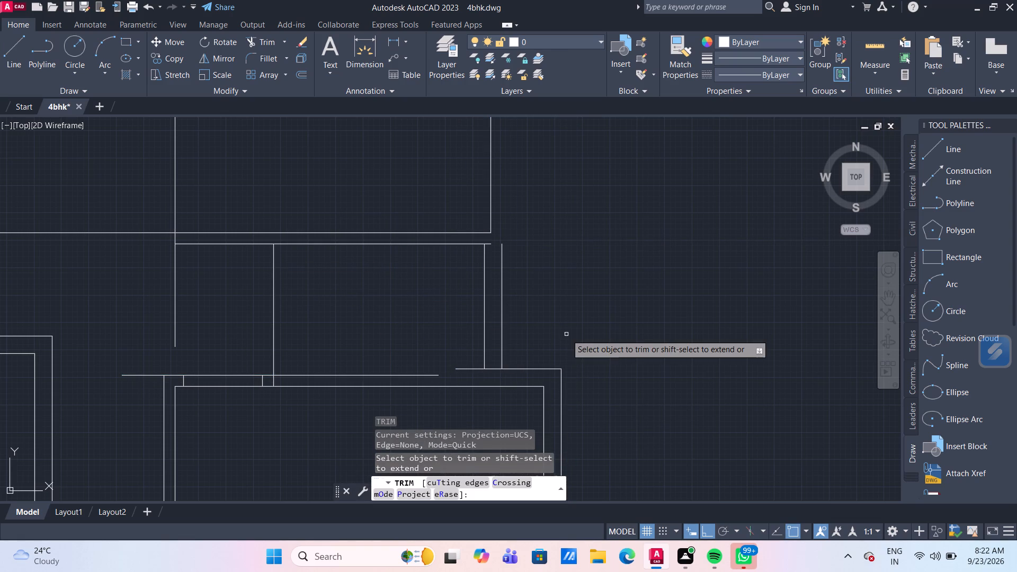
pyautogui.keyDown('shift'); pyautogui.click(423, 376); pyautogui.keyUp('shift')
pyautogui.keyDown('shift'); pyautogui.click(486, 344); pyautogui.keyUp('shift')
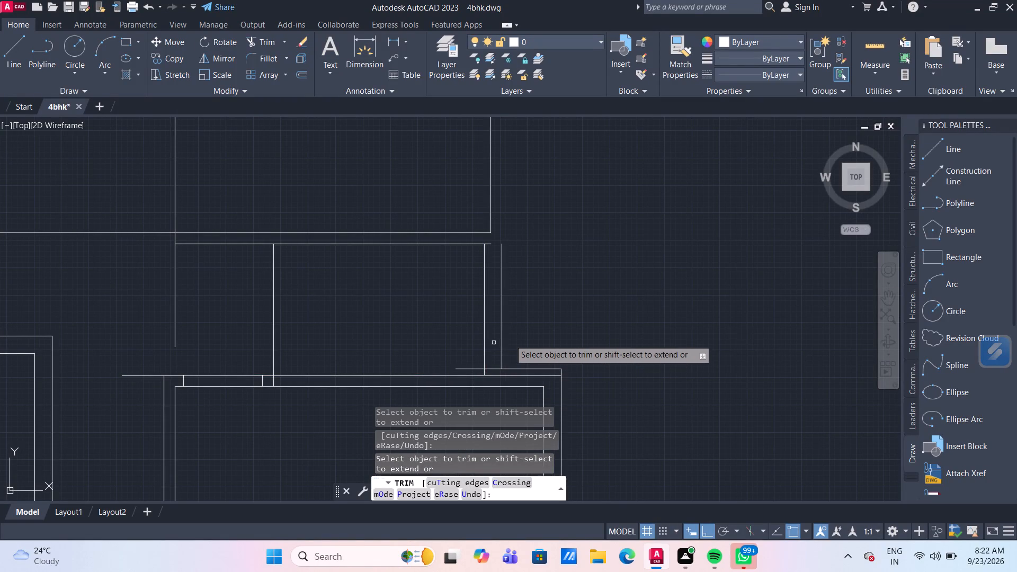
pyautogui.scroll(2, 525, 383)
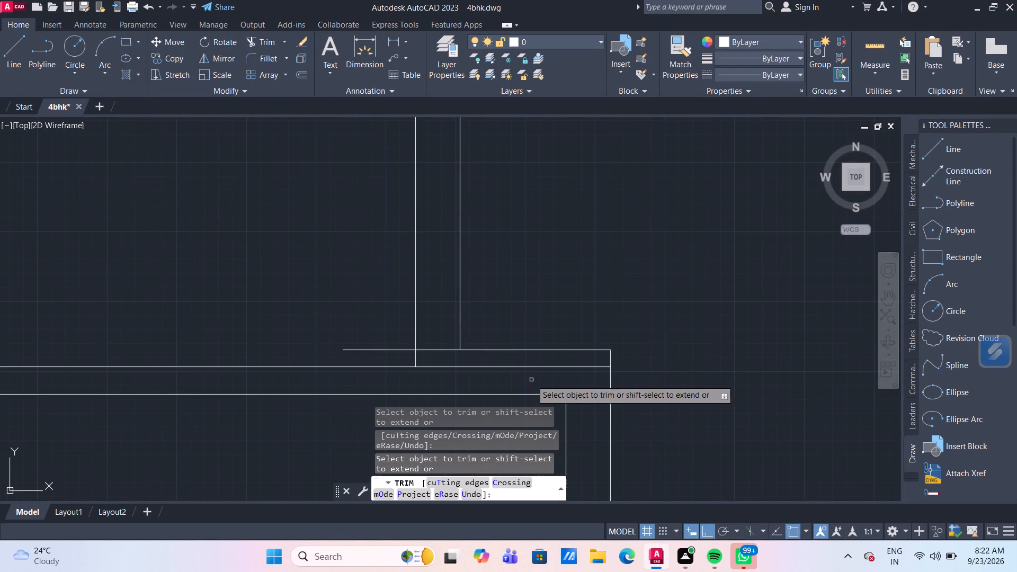
pyautogui.scroll(-1, 540, 347)
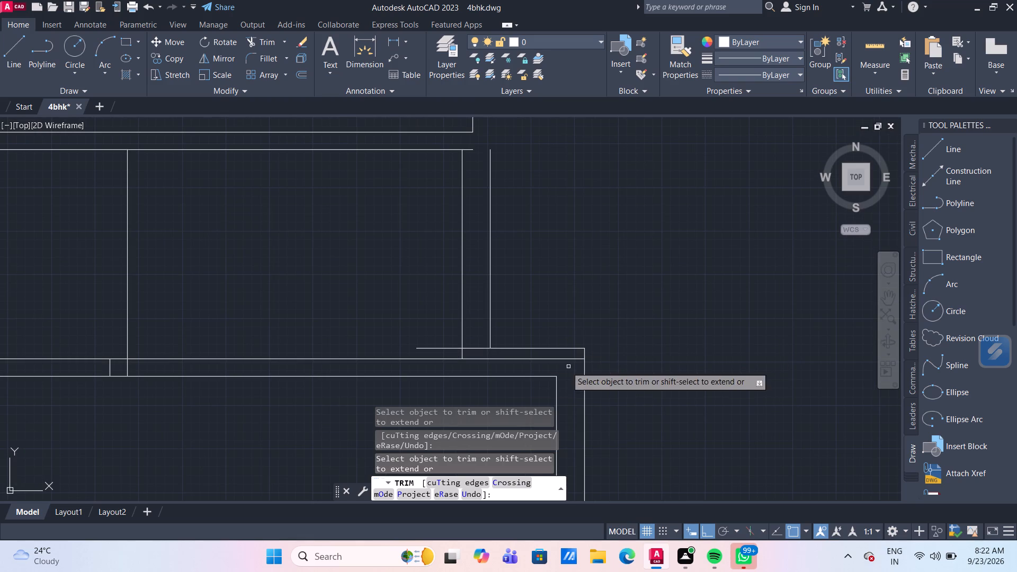
pyautogui.click(446, 350)
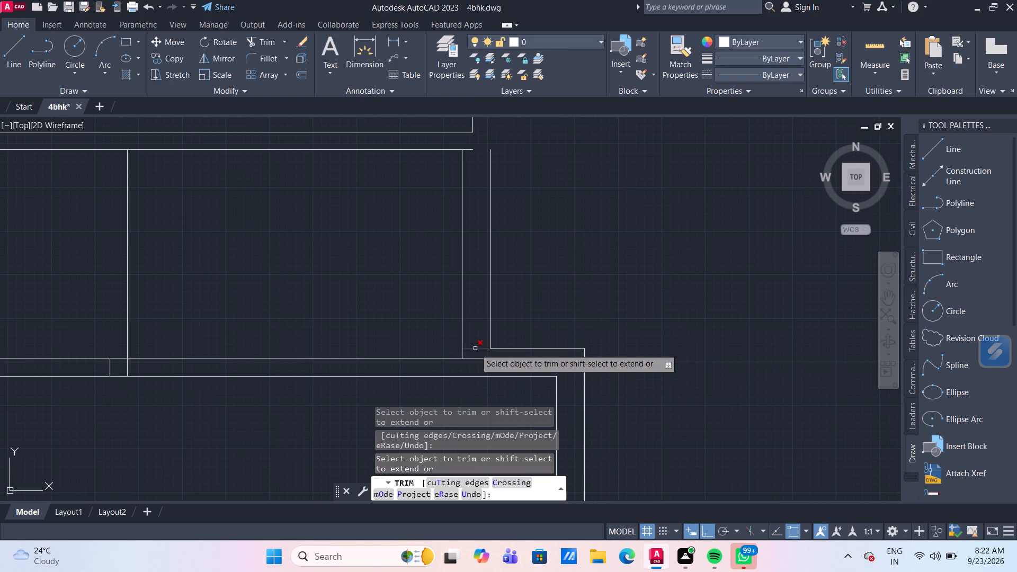
pyautogui.click(475, 348)
pyautogui.click(480, 360)
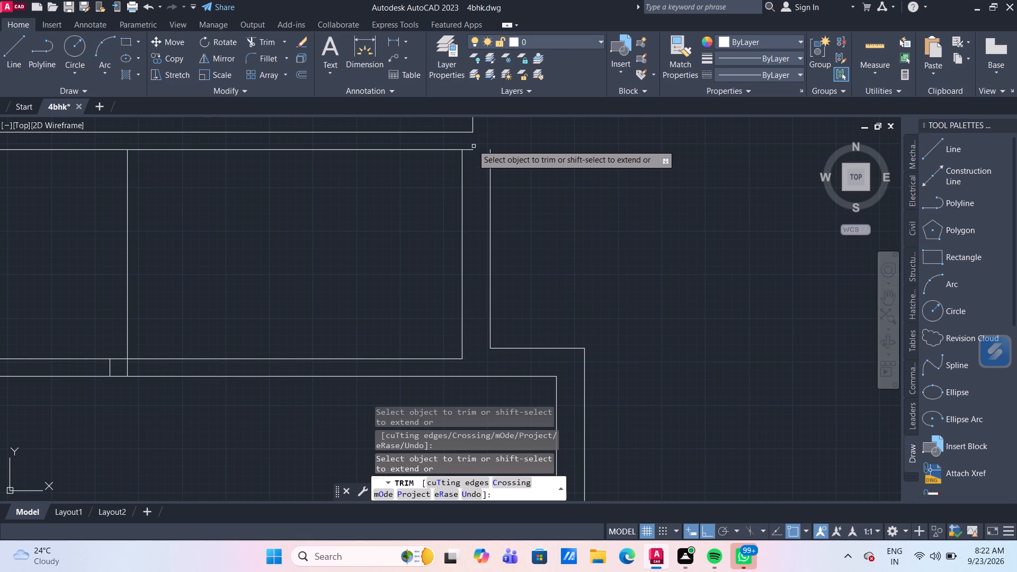
pyautogui.click(471, 150)
# Trim both top-wall lines across the door opening and the stub extending left past the lower-right room's top-left corner.
pyautogui.scroll(-1, 269, 312)
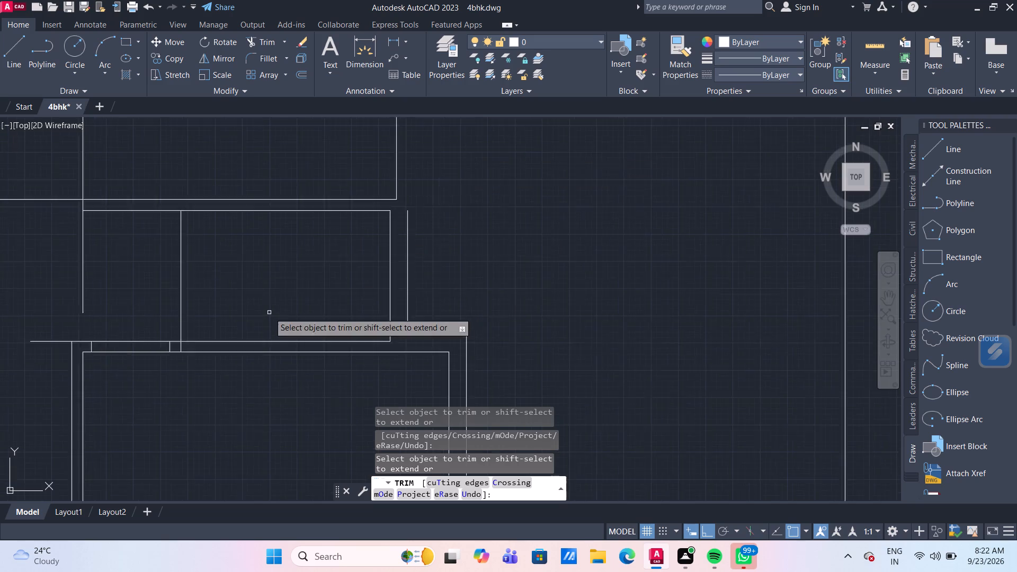
pyautogui.scroll(-1, 269, 312)
pyautogui.click(184, 315)
pyautogui.click(176, 380)
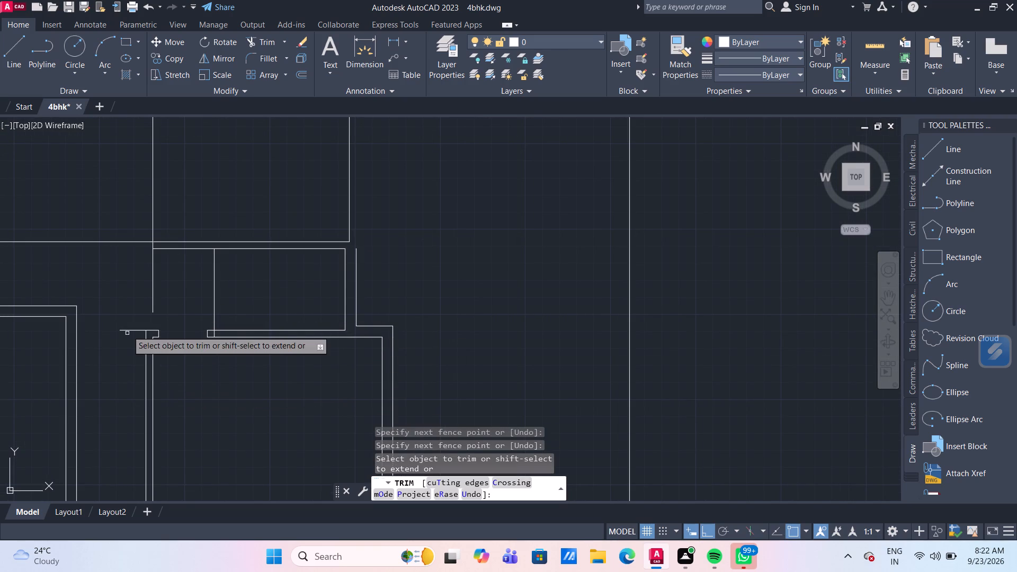
pyautogui.click(130, 331)
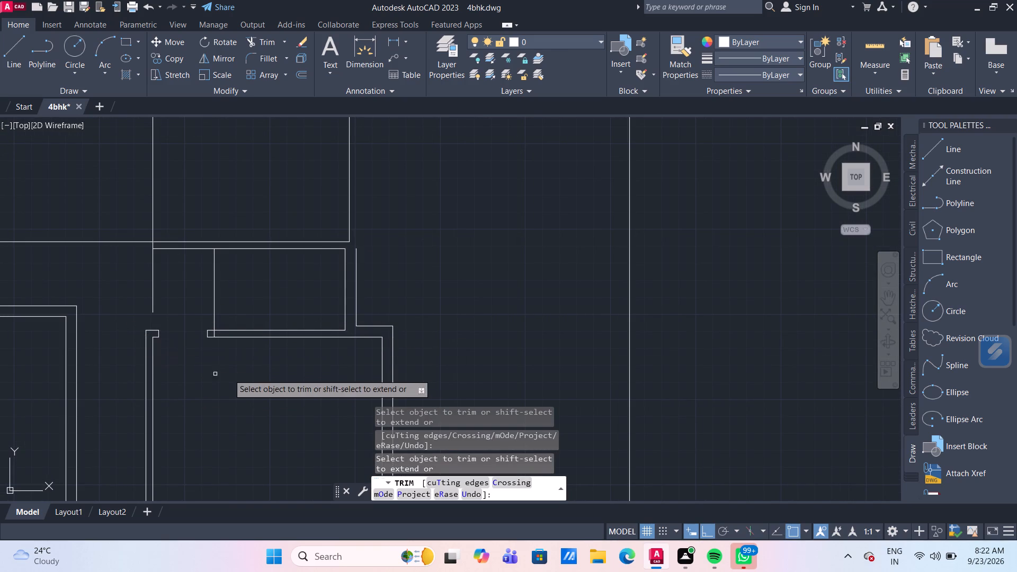
# Trim the wall-line stubs where the small bottom room's right wall and left partition meet the large room's bottom wall.
pyautogui.scroll(-1, 245, 373)
pyautogui.moveTo(241, 386); pyautogui.dragTo(297, 377, button='middle')
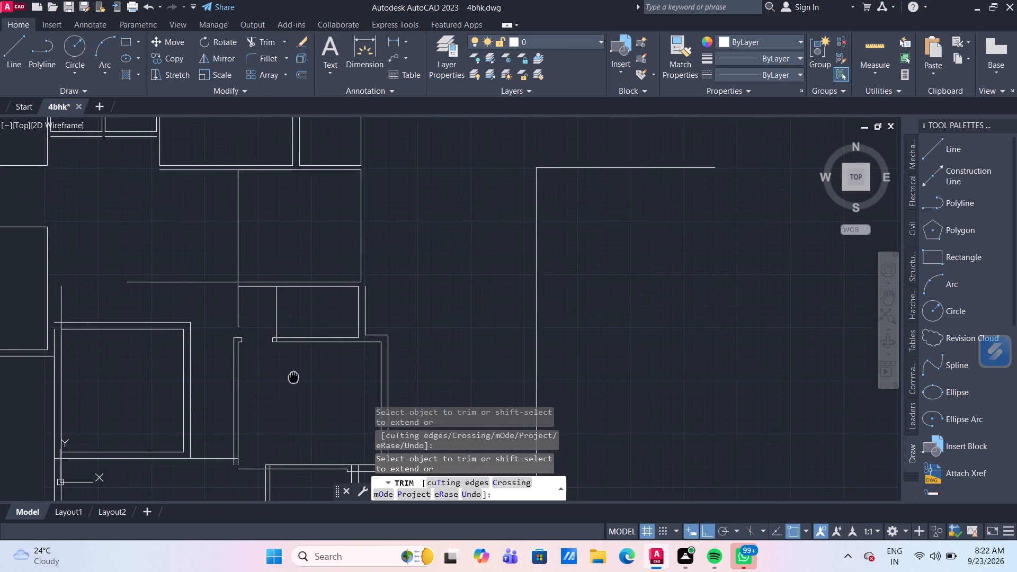
pyautogui.moveTo(297, 377); pyautogui.dragTo(333, 351, button='middle')
pyautogui.moveTo(333, 344); pyautogui.dragTo(342, 297, button='middle')
pyautogui.scroll(2, 276, 433)
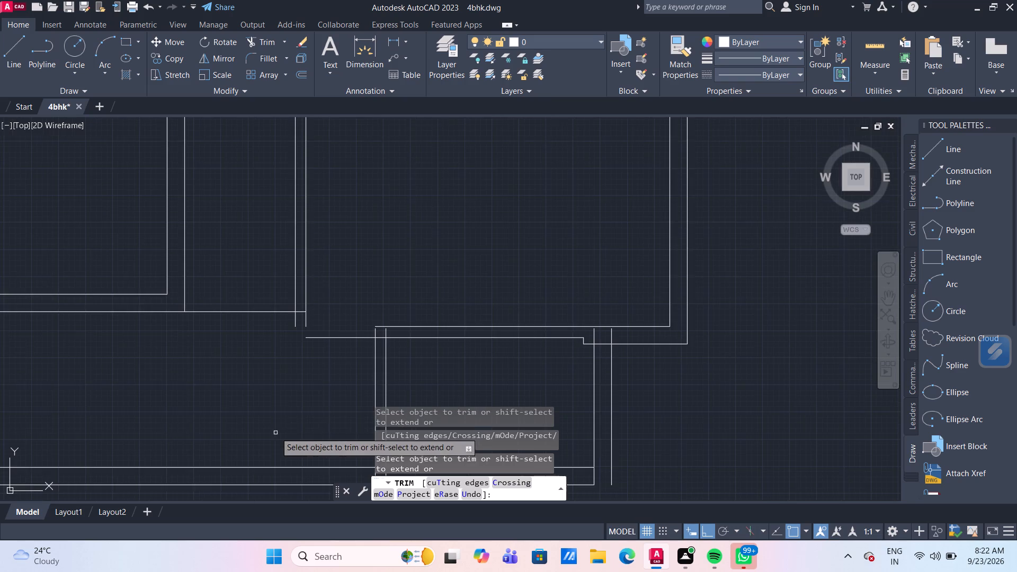
pyautogui.moveTo(278, 413); pyautogui.dragTo(280, 362, button='middle')
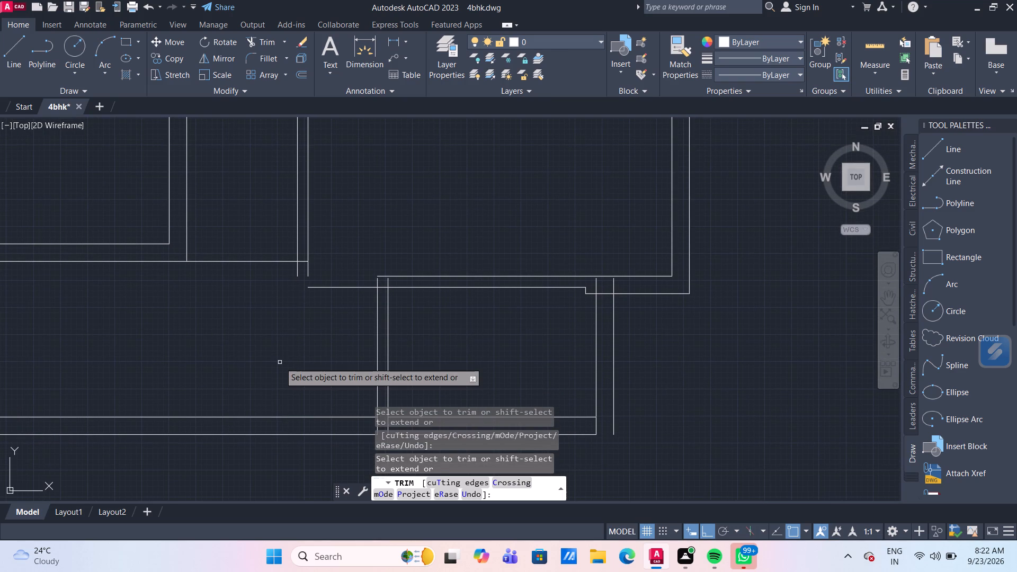
pyautogui.moveTo(510, 326); pyautogui.dragTo(503, 309, button='middle')
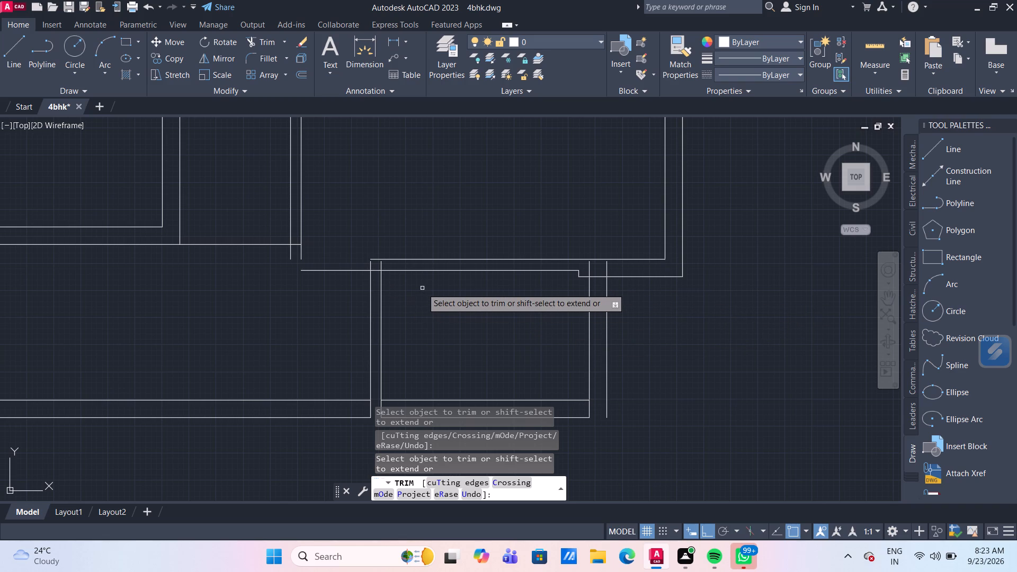
pyautogui.scroll(2, 384, 271)
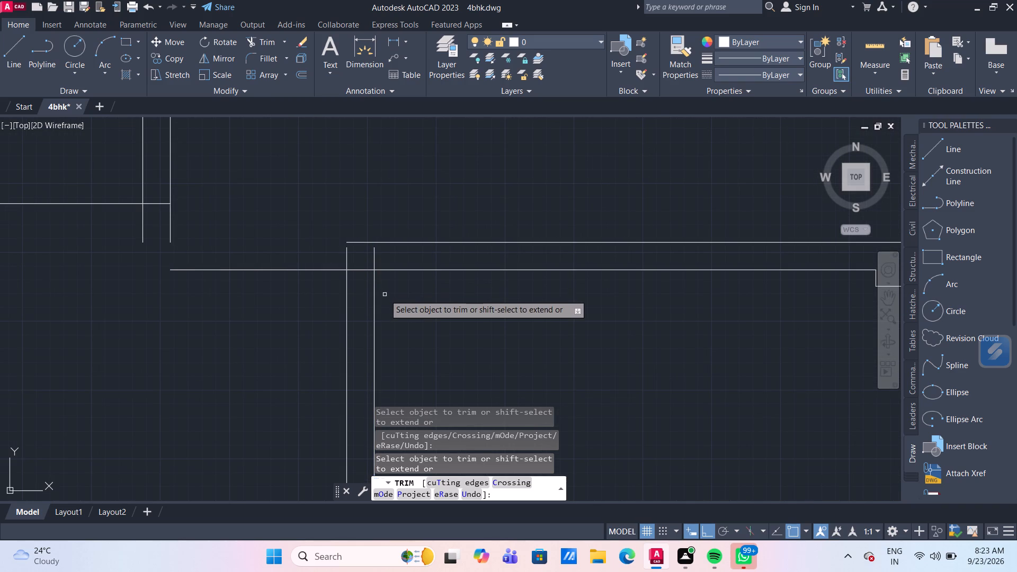
pyautogui.scroll(-1, 386, 297)
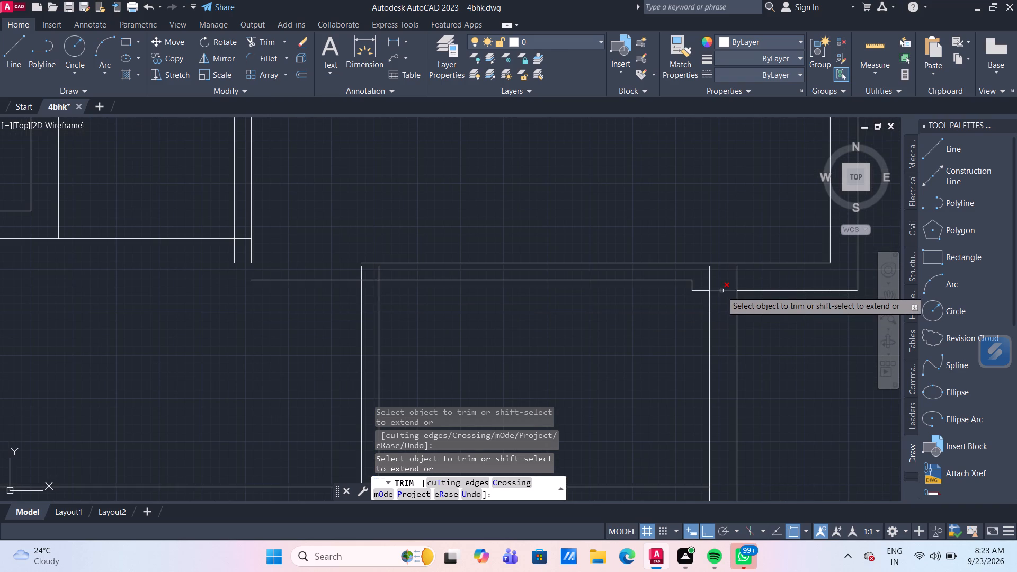
pyautogui.click(721, 291)
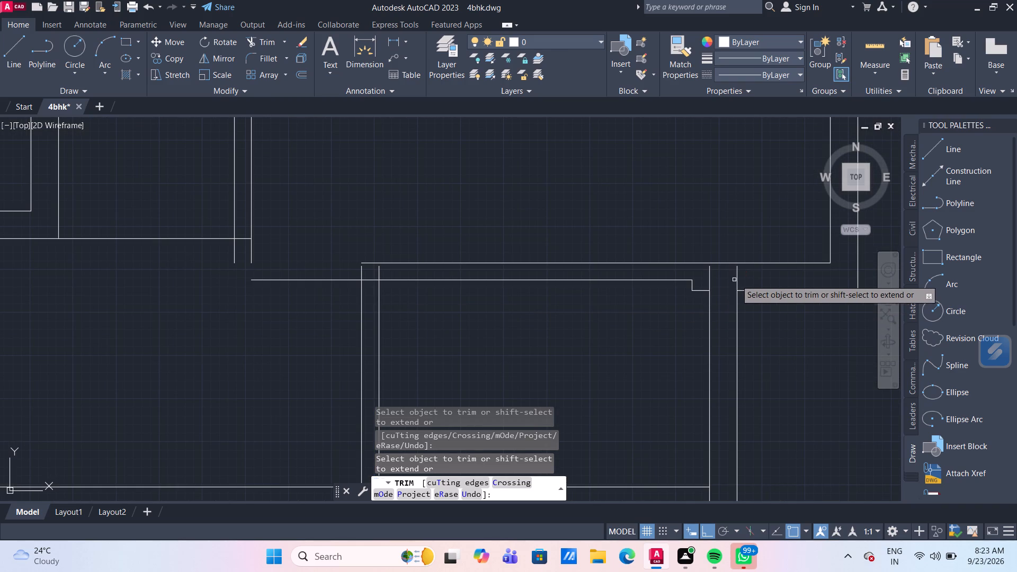
pyautogui.click(739, 279)
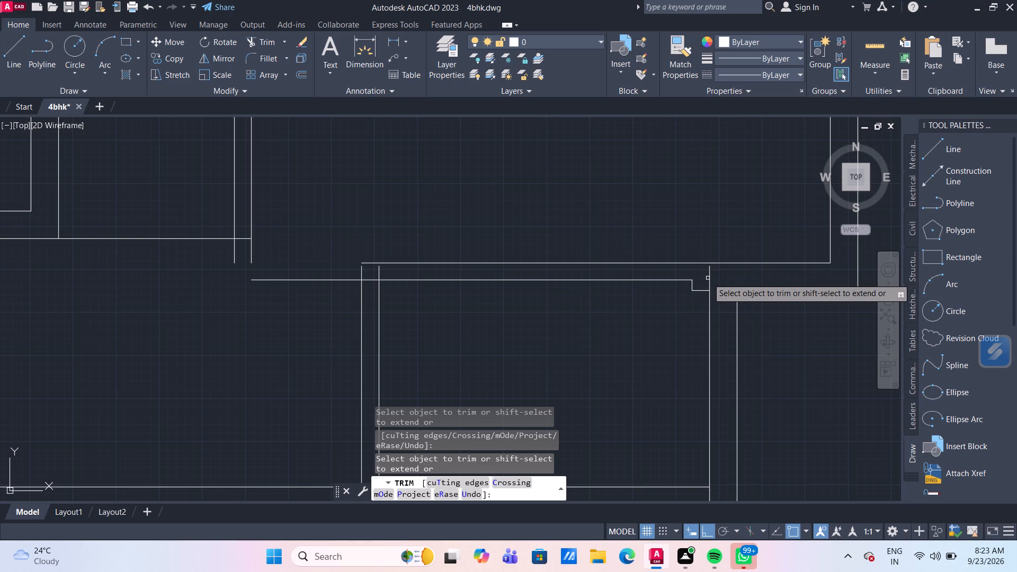
pyautogui.click(708, 278)
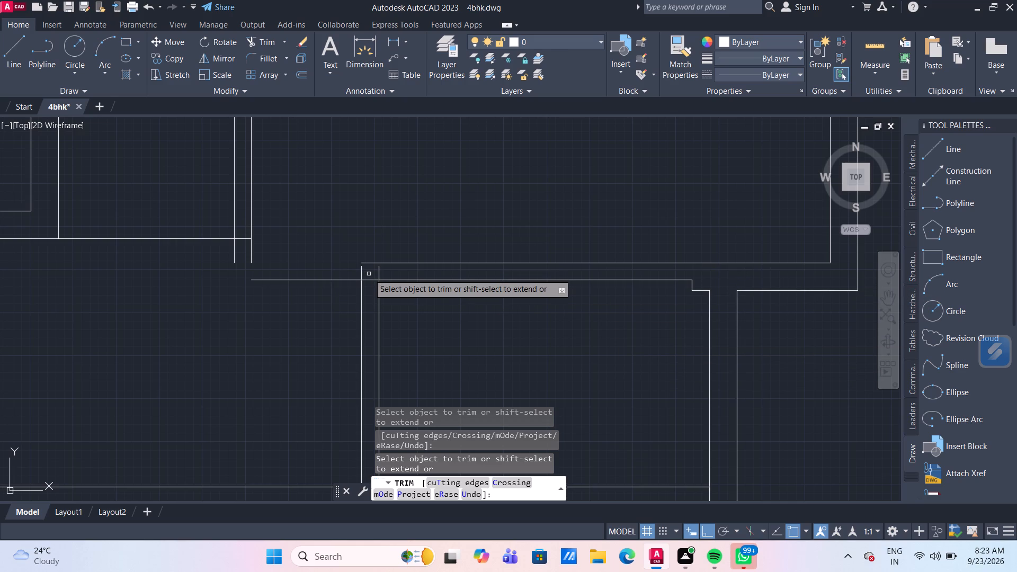
pyautogui.click(387, 271)
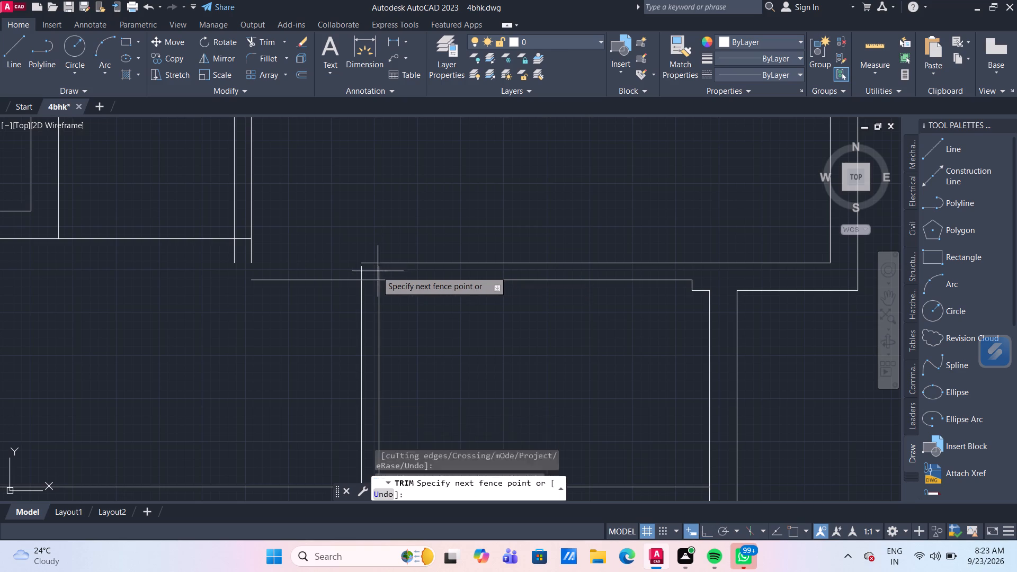
pyautogui.click(352, 272)
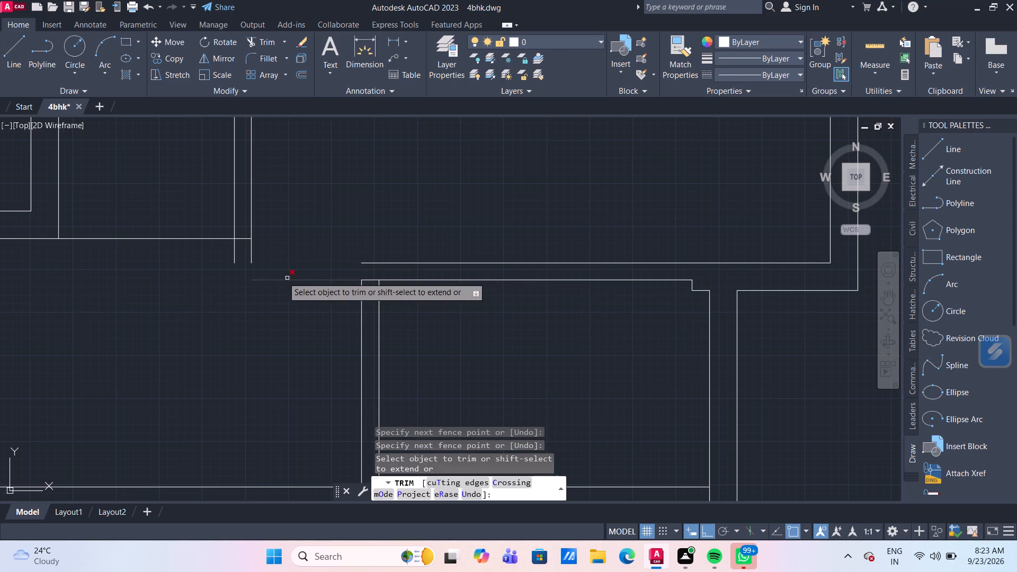
# Extend the large lower-right room's left and bottom wall lines to meet at its bottom-left corner, and trim the excess segments there.
pyautogui.keyDown('shift'); pyautogui.click(252, 254); pyautogui.keyUp('shift')
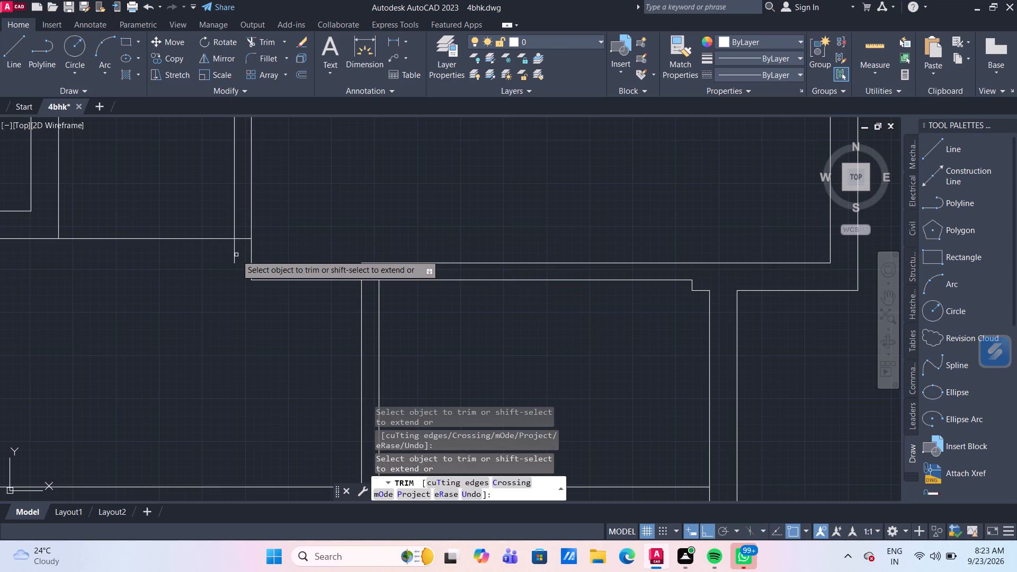
pyautogui.keyDown('shift'); pyautogui.click(234, 254); pyautogui.keyUp('shift')
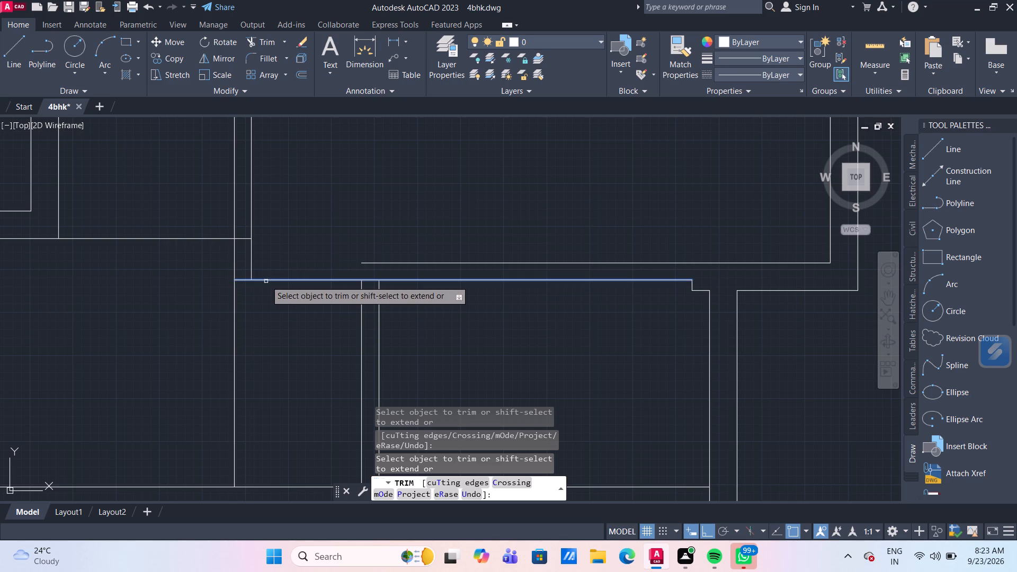
pyautogui.keyDown('shift'); pyautogui.click(266, 280); pyautogui.keyUp('shift')
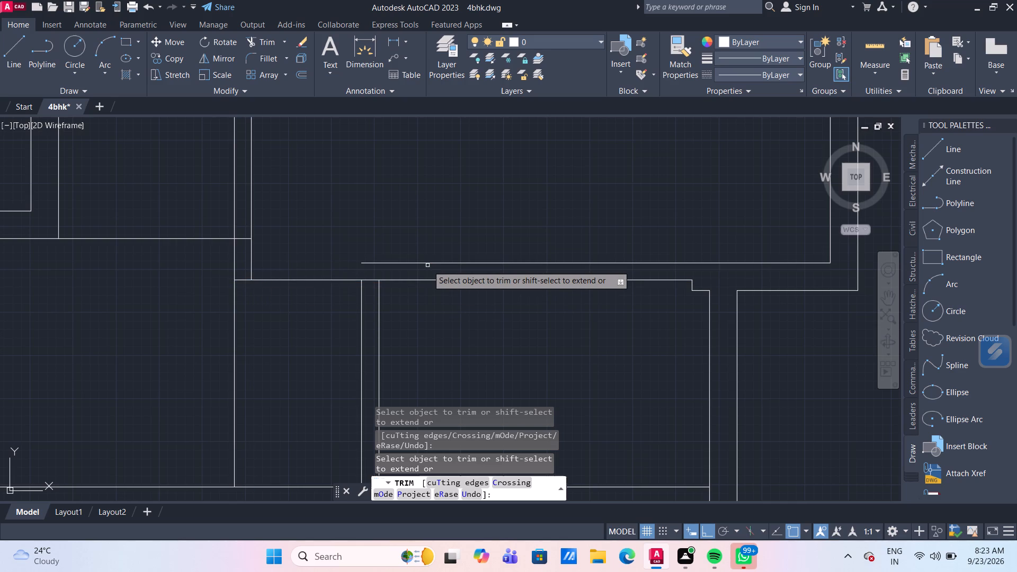
pyautogui.keyDown('shift'); pyautogui.click(423, 263); pyautogui.keyUp('shift')
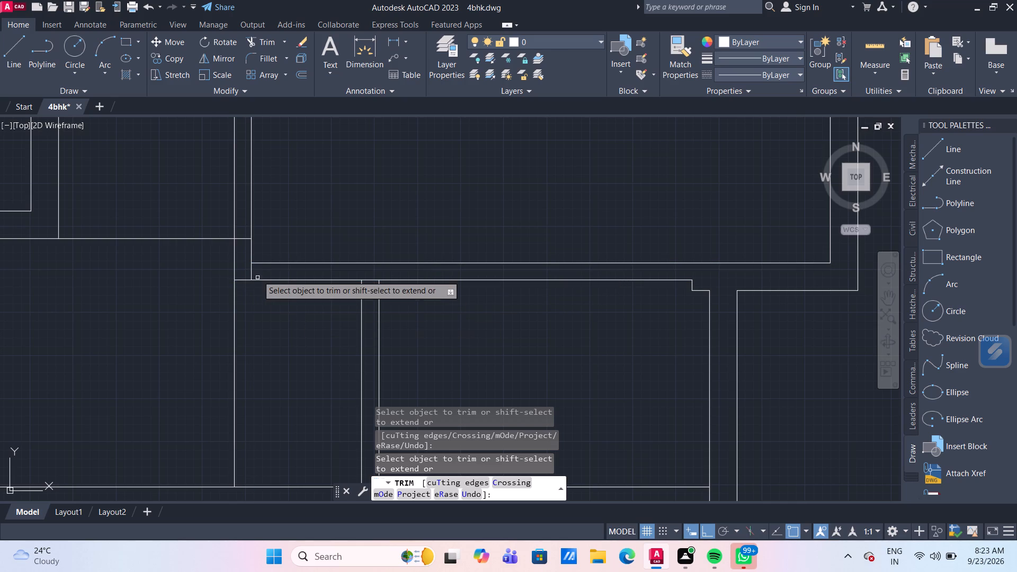
pyautogui.click(252, 270)
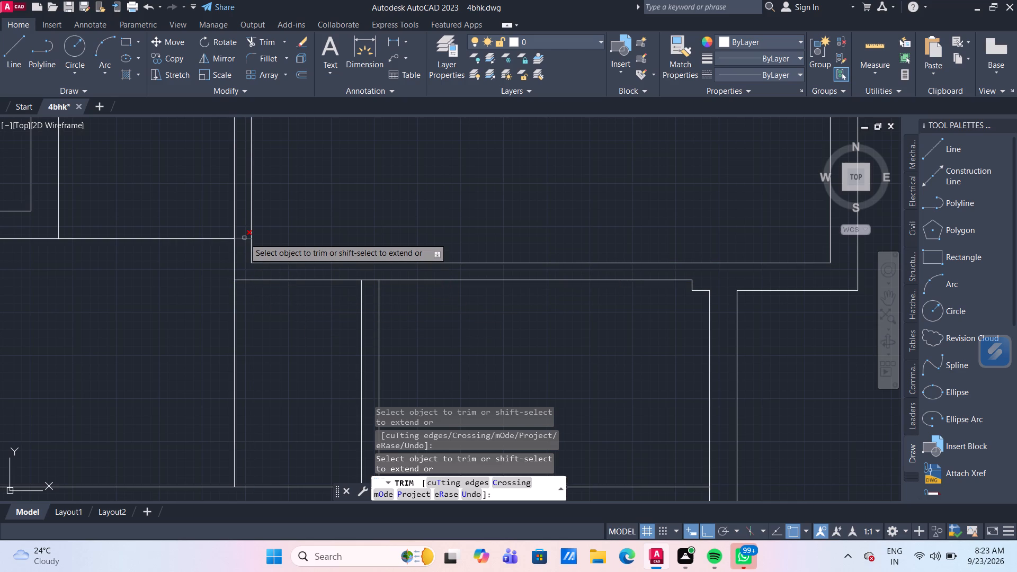
pyautogui.click(244, 238)
pyautogui.click(232, 331)
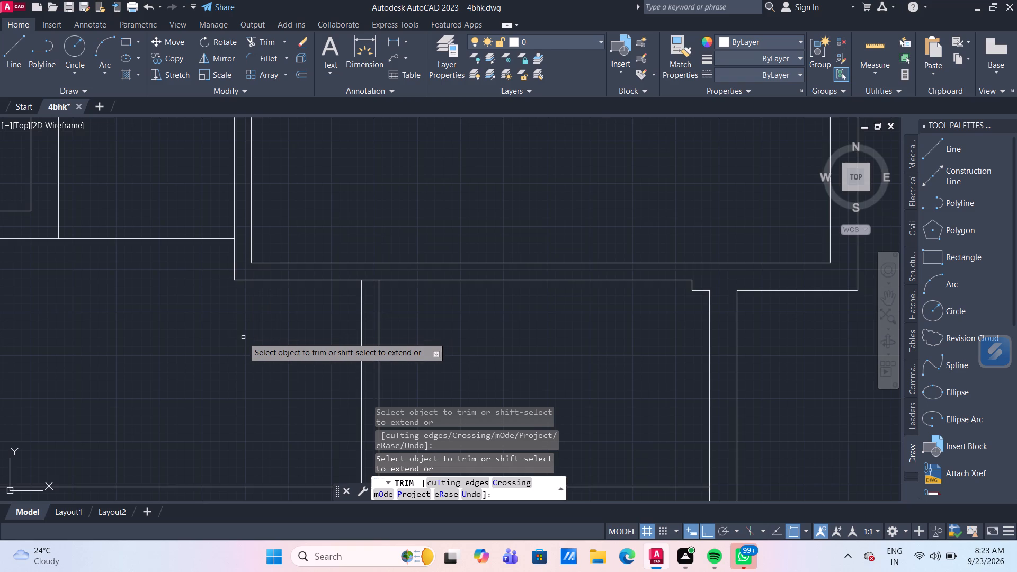
# Extend both lines of the small room's bottom wall left across the partition, and trim the partition ends inside that wall.
pyautogui.scroll(-2, 243, 337)
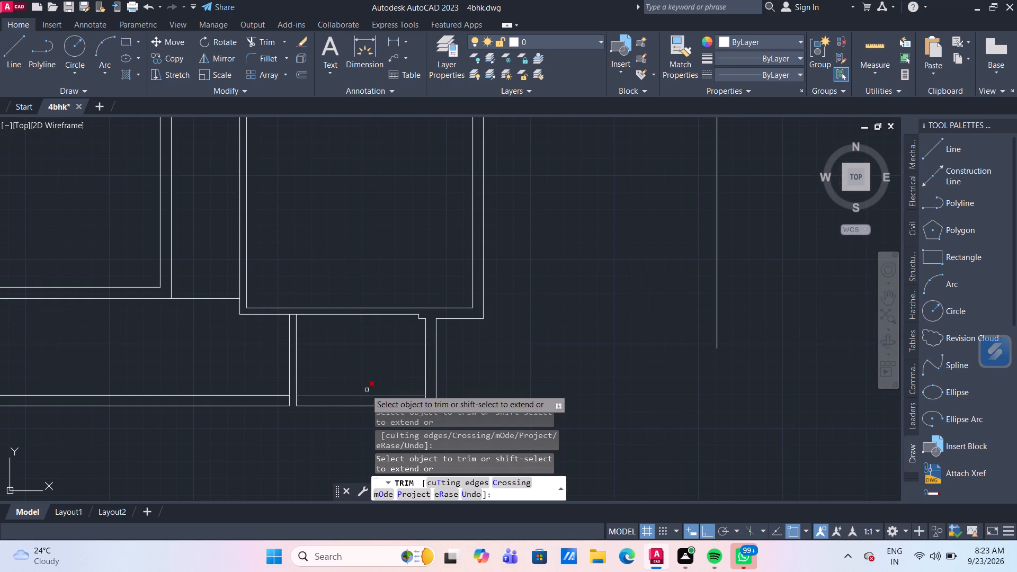
pyautogui.moveTo(357, 378); pyautogui.dragTo(351, 320, button='middle')
pyautogui.scroll(2, 289, 349)
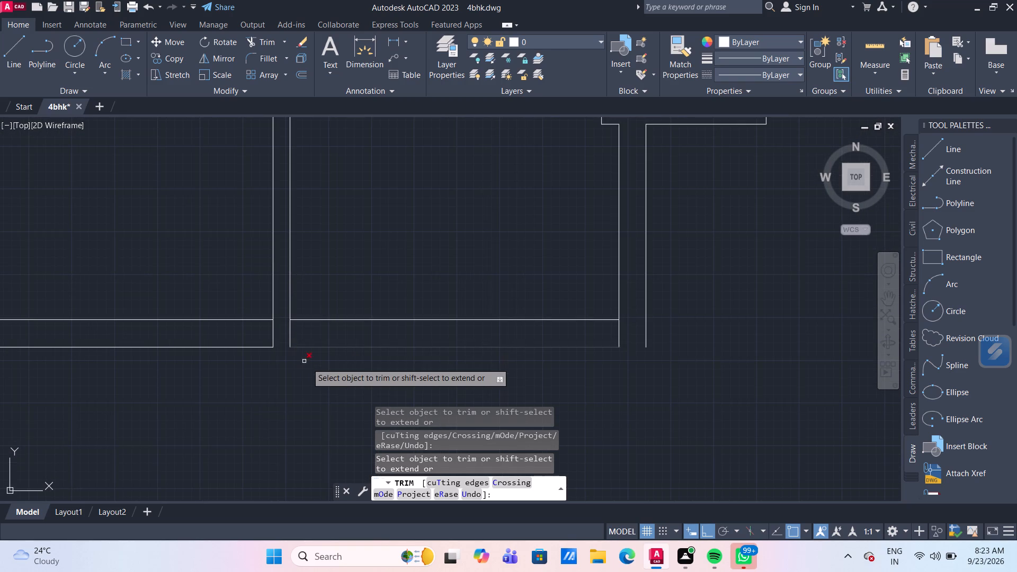
pyautogui.keyDown('shift'); pyautogui.click(331, 346); pyautogui.keyUp('shift')
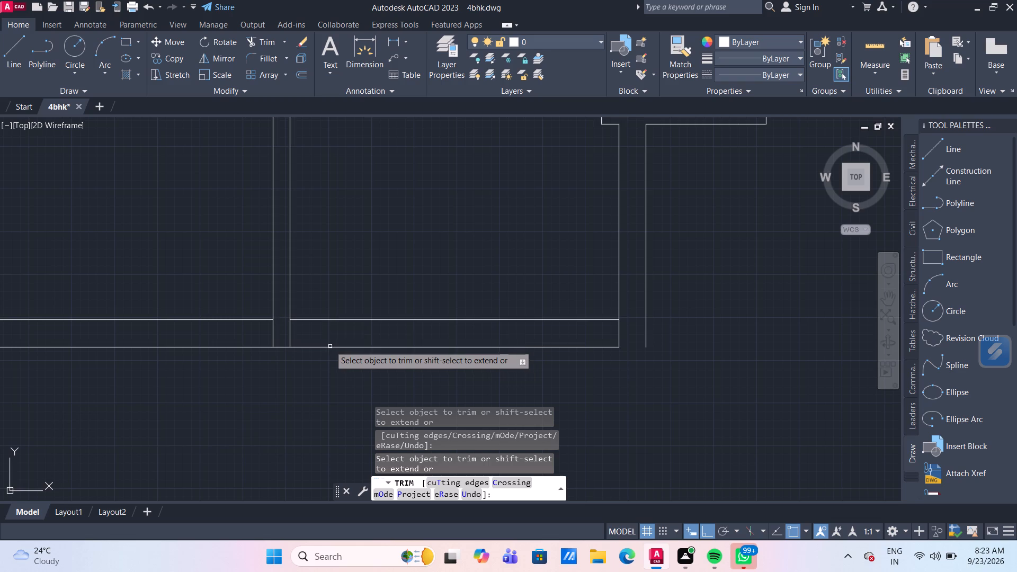
pyautogui.keyDown('shift'); pyautogui.click(326, 320); pyautogui.keyUp('shift')
pyautogui.click(319, 332)
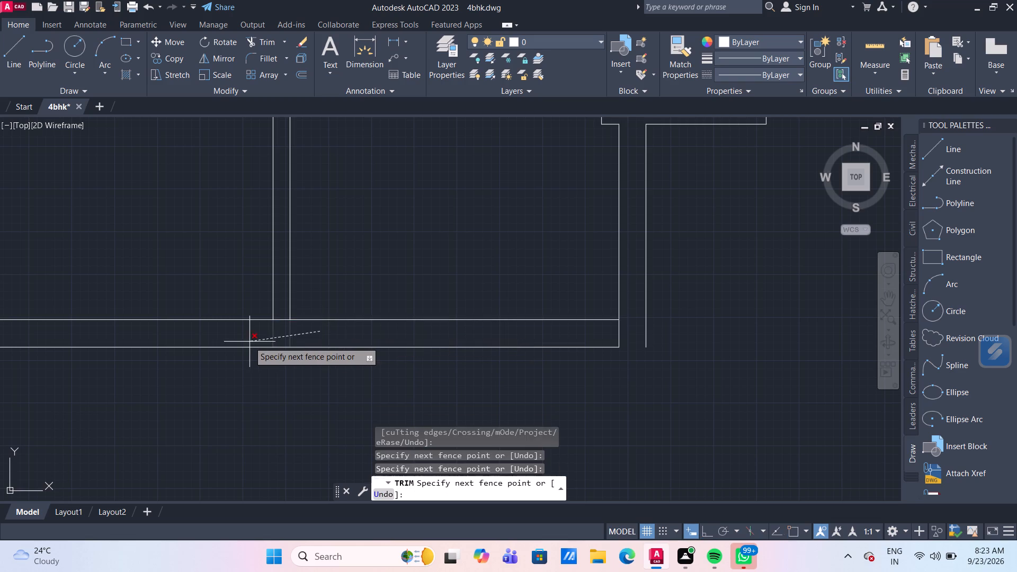
pyautogui.click(246, 333)
# Extend the bottom wall's outer line to the outer right wall line and trim the inner line's overhang at the small room's bottom-right corner.
pyautogui.scroll(-2, 323, 280)
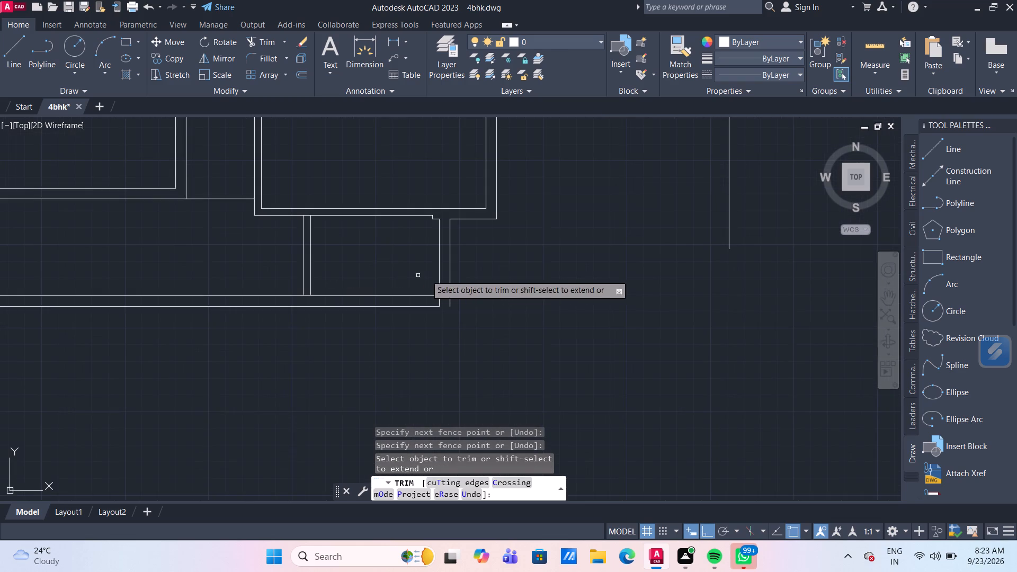
pyautogui.scroll(2, 458, 308)
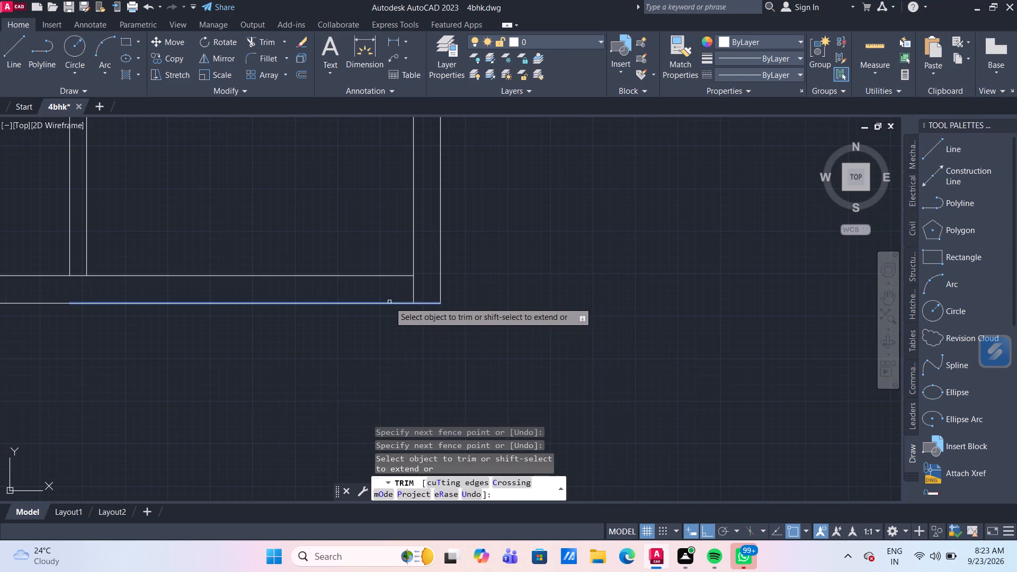
pyautogui.keyDown('shift'); pyautogui.click(389, 302); pyautogui.keyUp('shift')
pyautogui.click(413, 290)
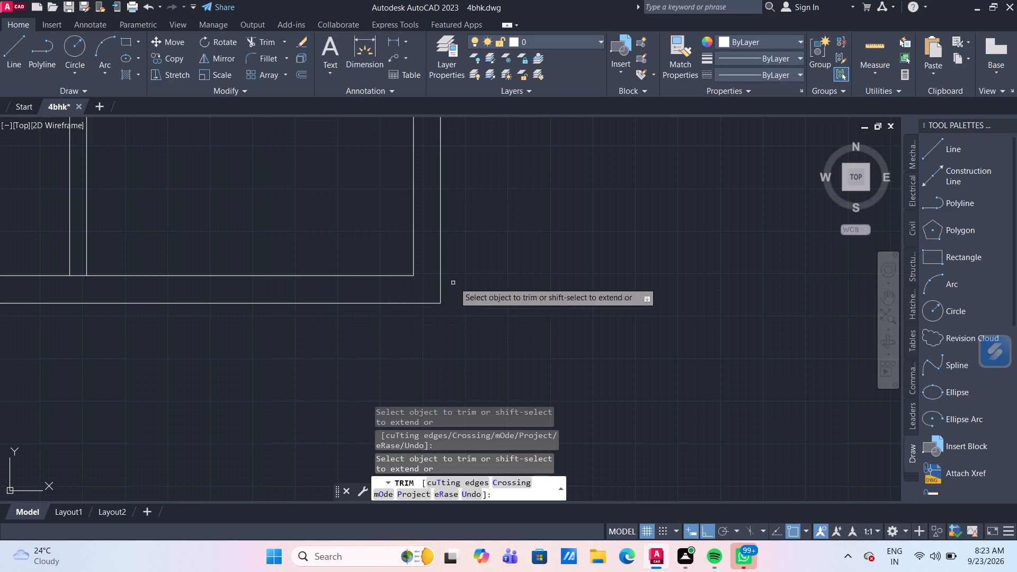
# Measure the small bottom room's interior width and height with quick measure.
pyautogui.scroll(-3, 635, 260)
pyautogui.moveTo(629, 251); pyautogui.dragTo(574, 332, button='middle')
pyautogui.scroll(2, 498, 320)
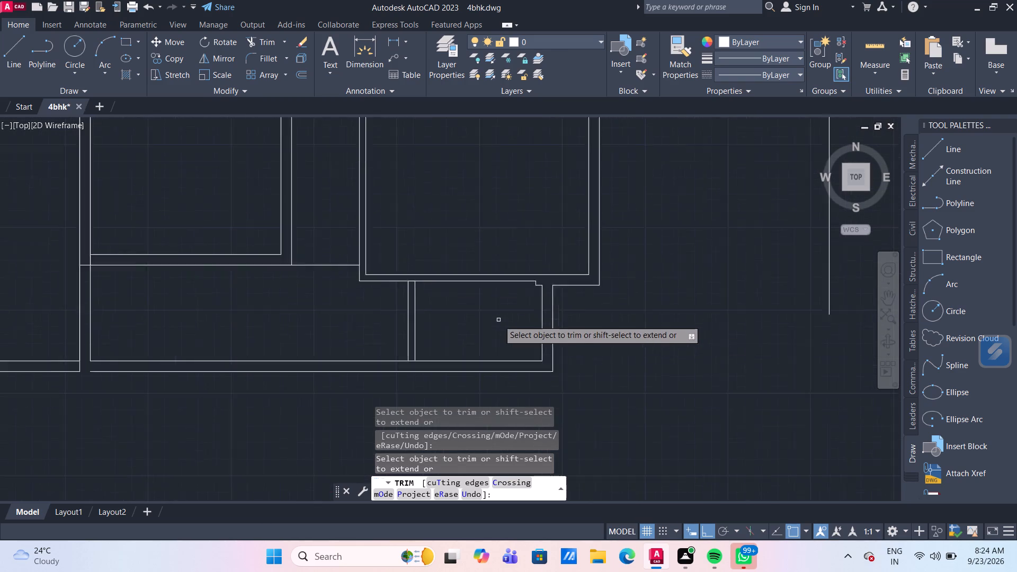
pyautogui.scroll(1, 498, 320)
pyautogui.moveTo(496, 307); pyautogui.dragTo(442, 236, button='middle')
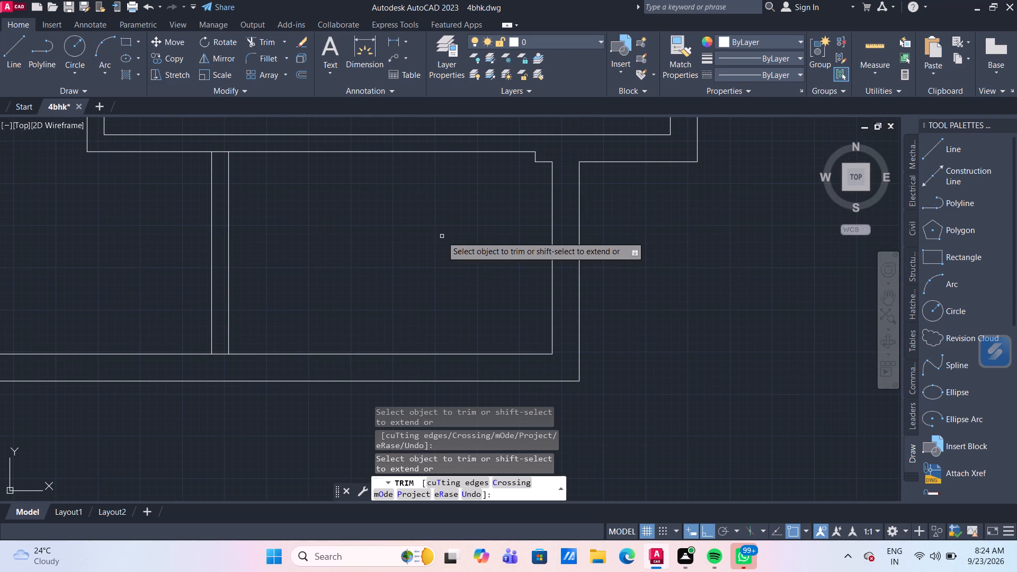
pyautogui.press('`')
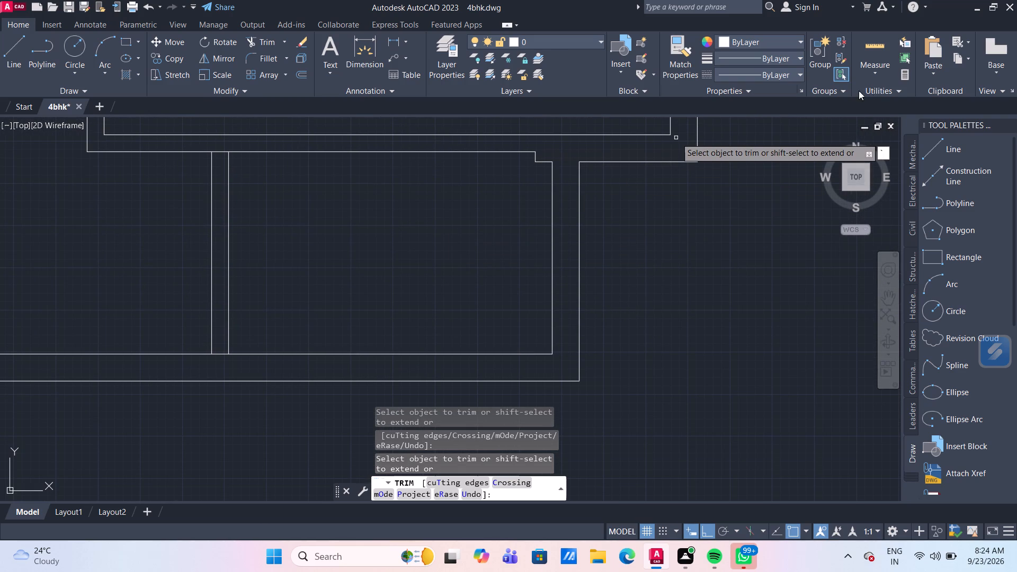
pyautogui.click(864, 55)
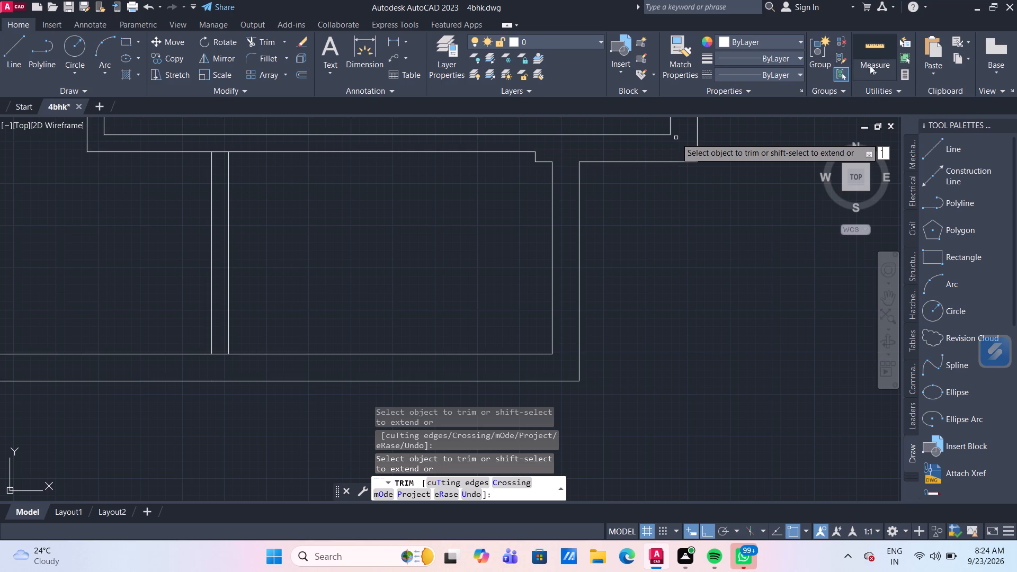
pyautogui.click(869, 56)
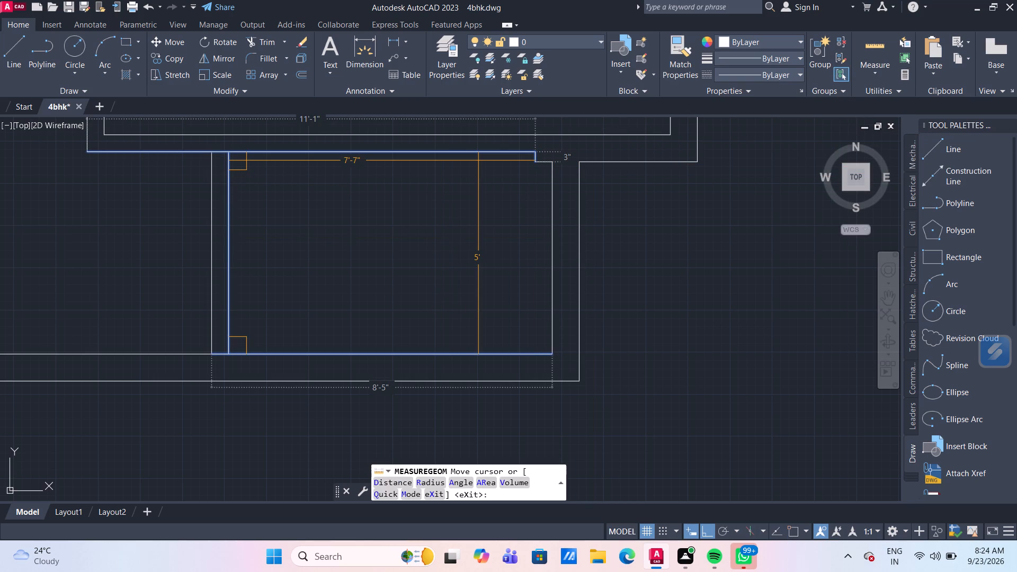
pyautogui.scroll(1, 541, 130)
pyautogui.press('Escape')
# Extend the small bottom room's right inner wall line up and its top wall line right across the small jog at its top-right corner.
pyautogui.scroll(2, 528, 199)
pyautogui.moveTo(507, 207); pyautogui.dragTo(427, 255, button='middle')
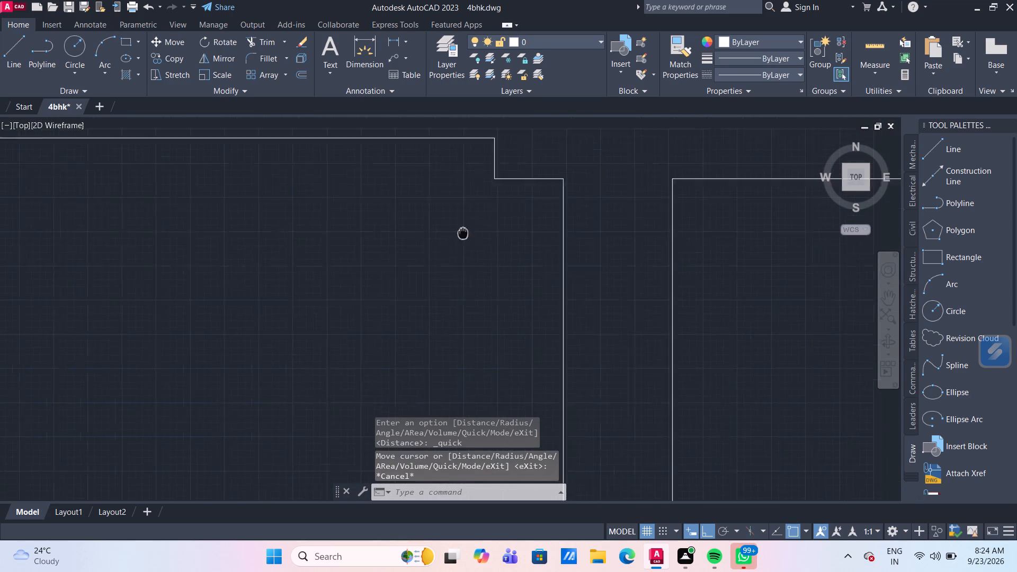
pyautogui.moveTo(427, 255); pyautogui.dragTo(389, 288, button='middle')
pyautogui.scroll(-2, 519, 245)
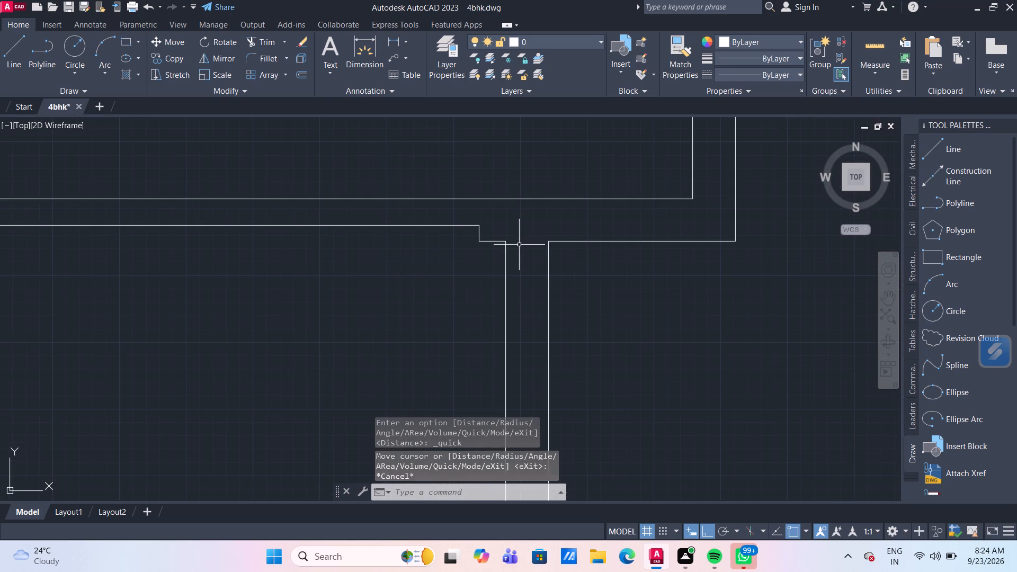
pyautogui.moveTo(520, 245); pyautogui.dragTo(453, 240, button='middle')
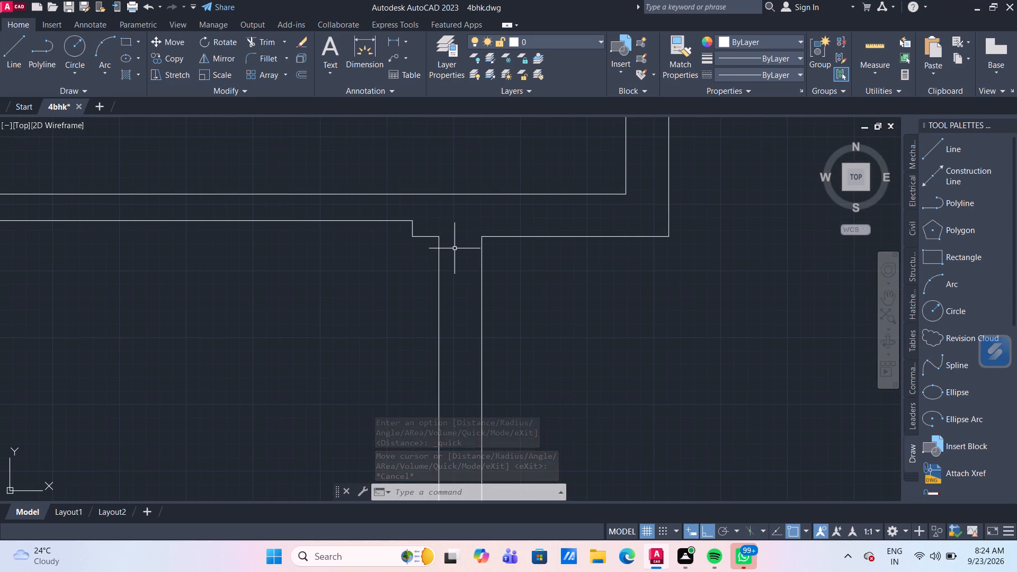
pyautogui.write('tr')
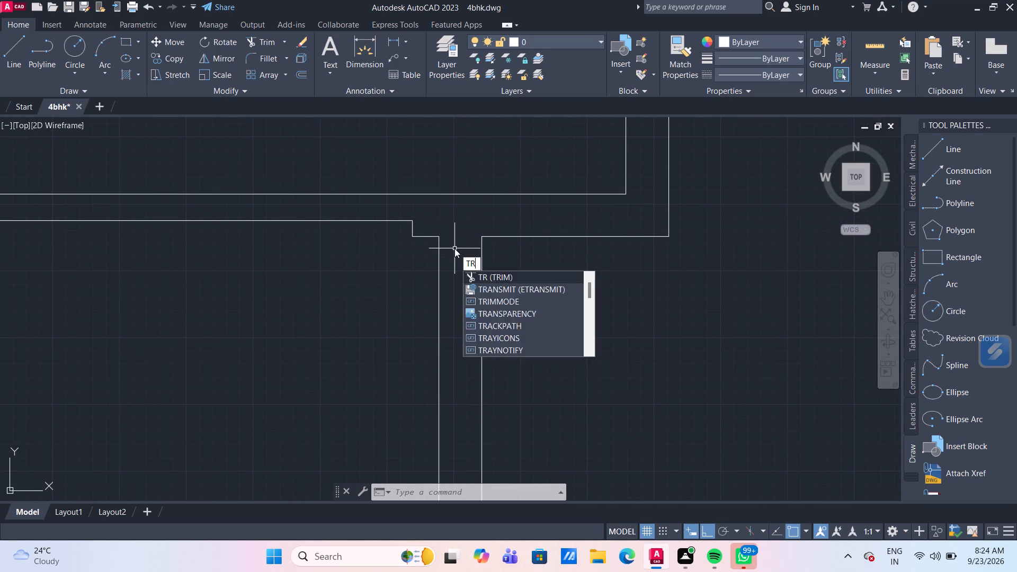
pyautogui.press('Return')
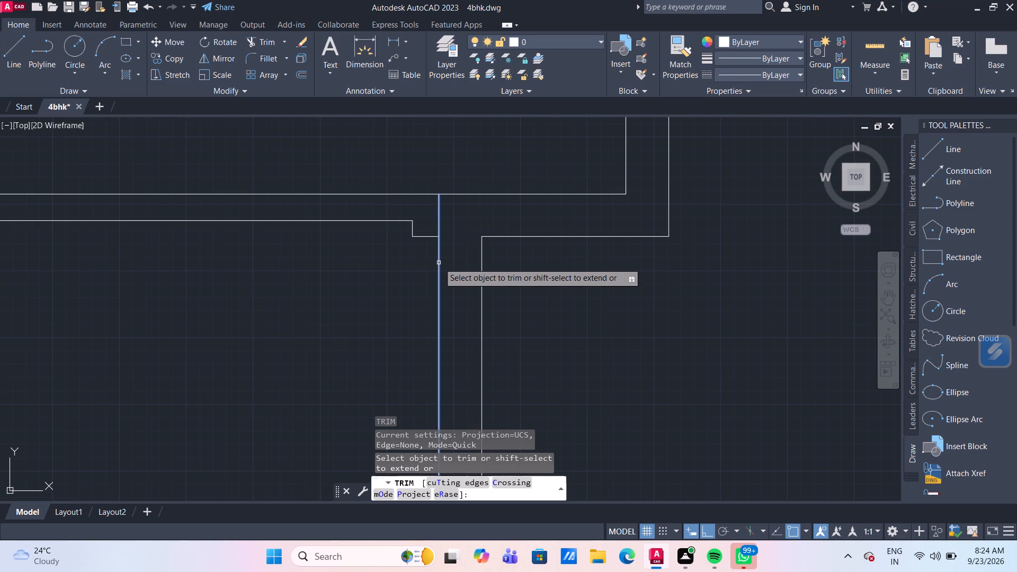
pyautogui.keyDown('shift'); pyautogui.click(439, 263); pyautogui.keyUp('shift')
pyautogui.keyDown('shift'); pyautogui.click(391, 220); pyautogui.keyUp('shift')
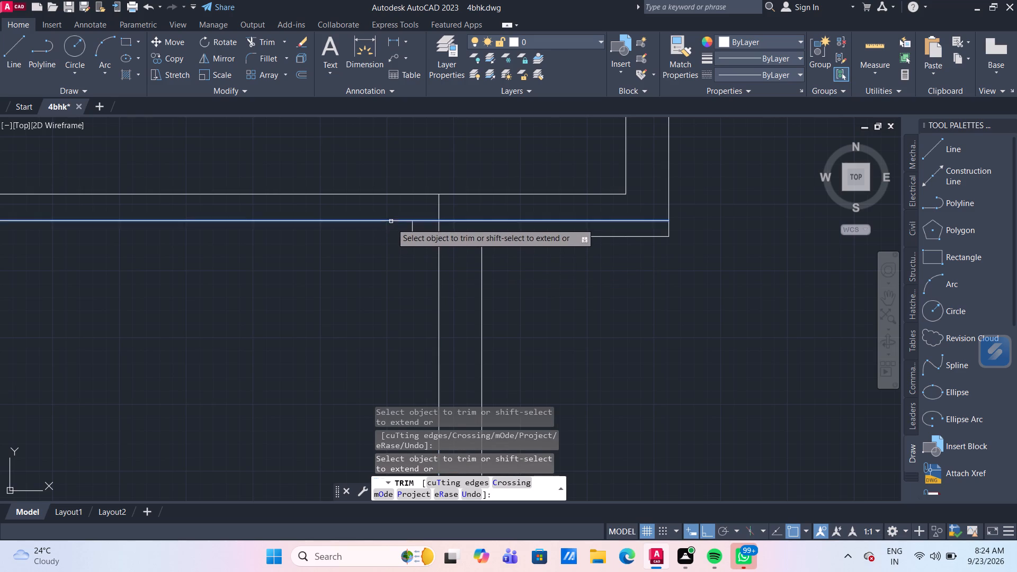
pyautogui.press('Escape')
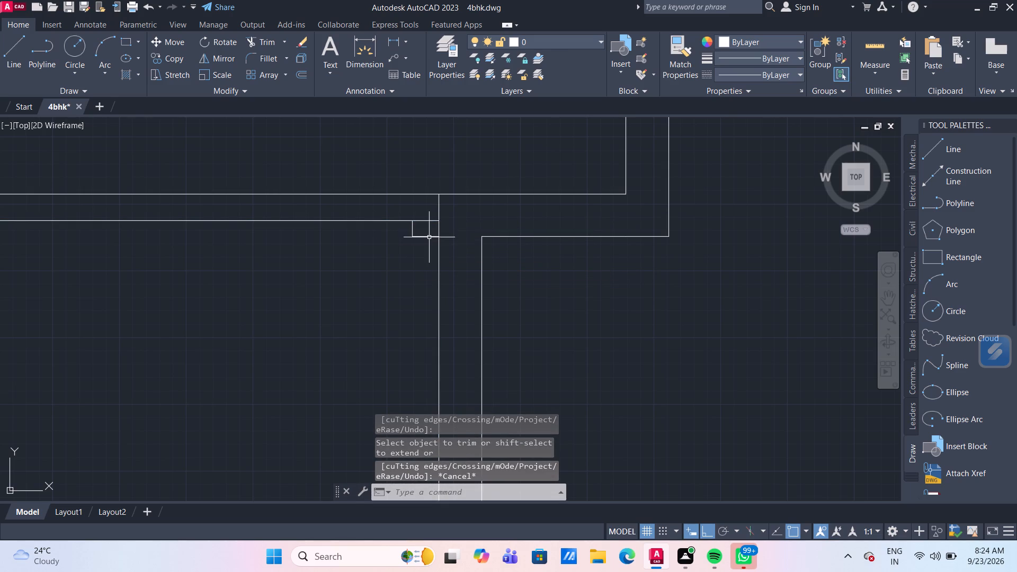
pyautogui.press('Escape')
# Trim the right wall line's overhang above the small bottom room's top-right corner and remove the two short jog segments there.
pyautogui.write('tr')
pyautogui.press('Return')
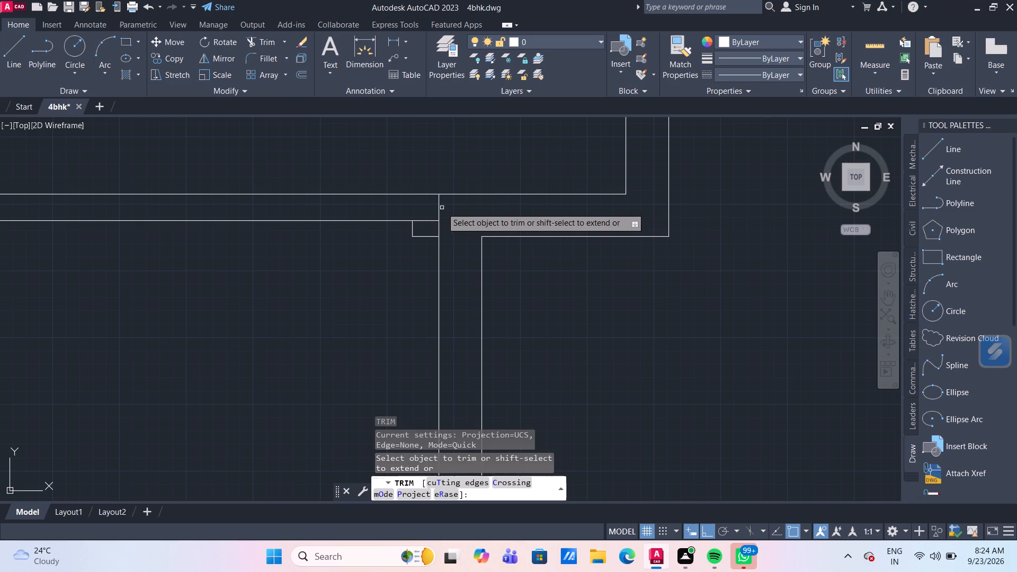
pyautogui.click(437, 205)
pyautogui.click(423, 237)
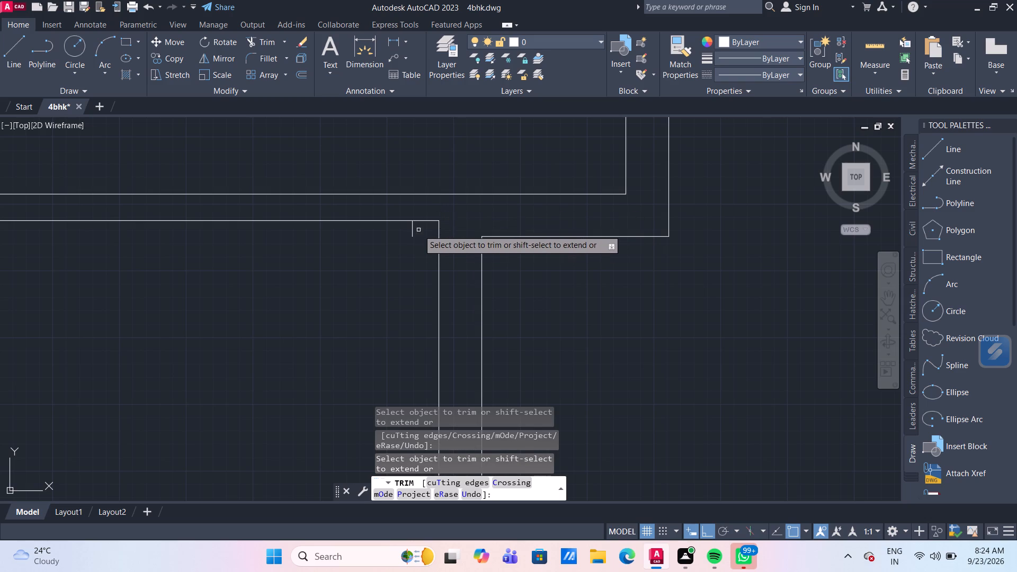
pyautogui.click(412, 230)
# Inspect the rooms along the plan's right side and check their dimensions with quick measure.
pyautogui.scroll(-4, 439, 256)
pyautogui.moveTo(529, 298); pyautogui.dragTo(542, 351, button='middle')
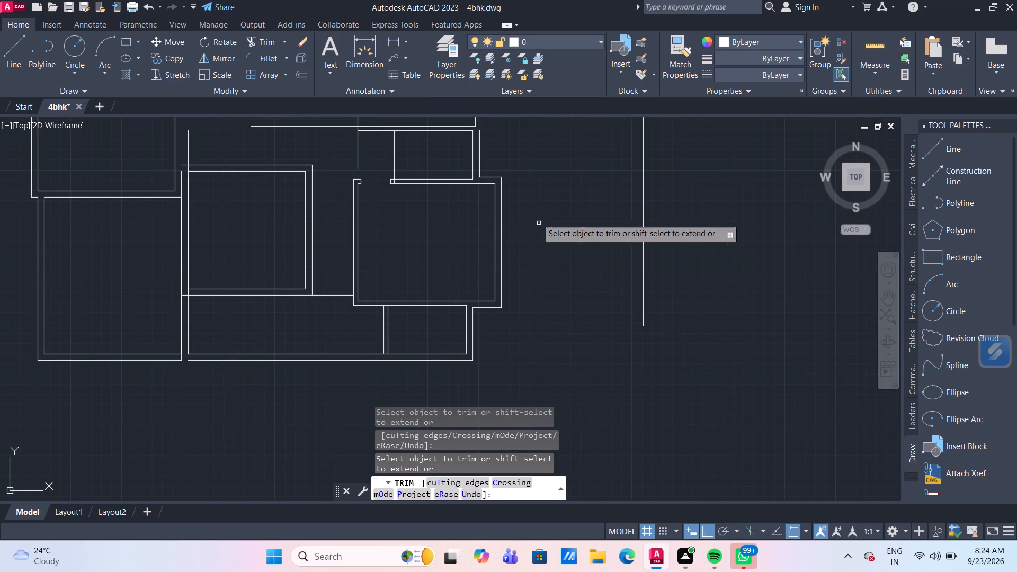
pyautogui.moveTo(537, 209); pyautogui.dragTo(537, 266, button='middle')
pyautogui.scroll(1, 510, 192)
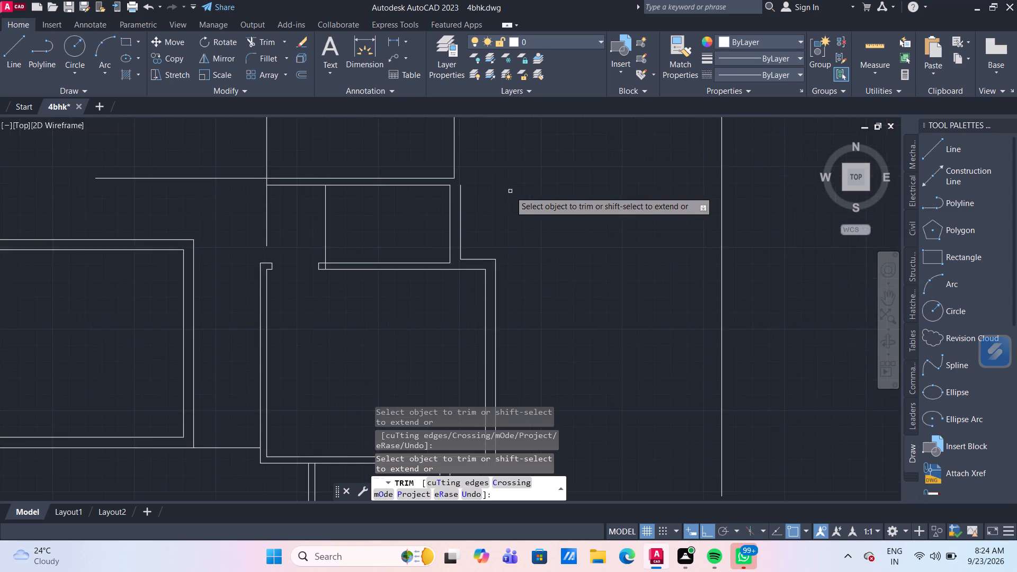
pyautogui.moveTo(510, 191); pyautogui.dragTo(504, 244, button='middle')
pyautogui.scroll(1, 484, 198)
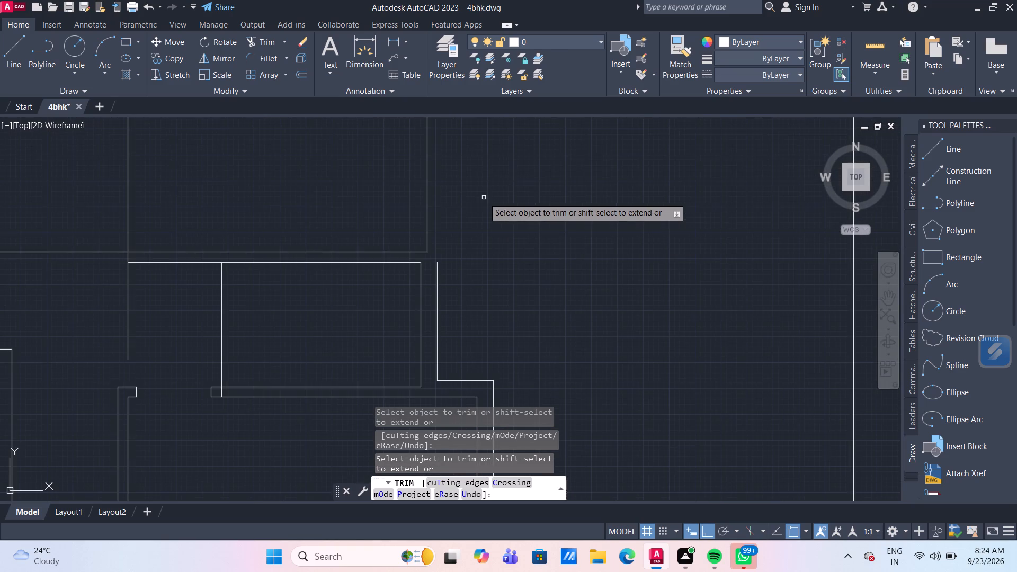
pyautogui.moveTo(484, 198); pyautogui.dragTo(483, 257, button='middle')
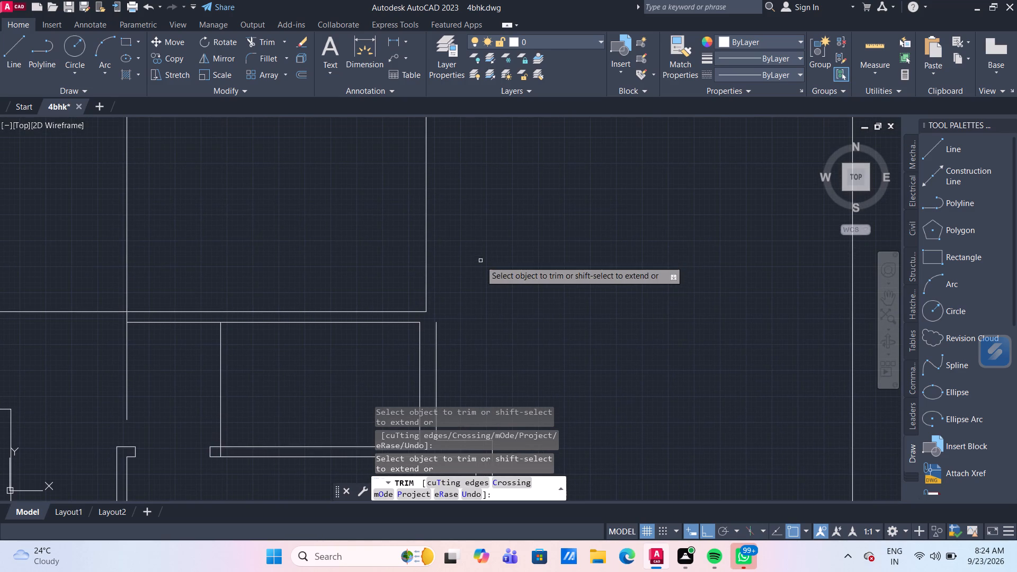
pyautogui.moveTo(480, 278); pyautogui.dragTo(485, 309, button='middle')
pyautogui.scroll(-1, 481, 279)
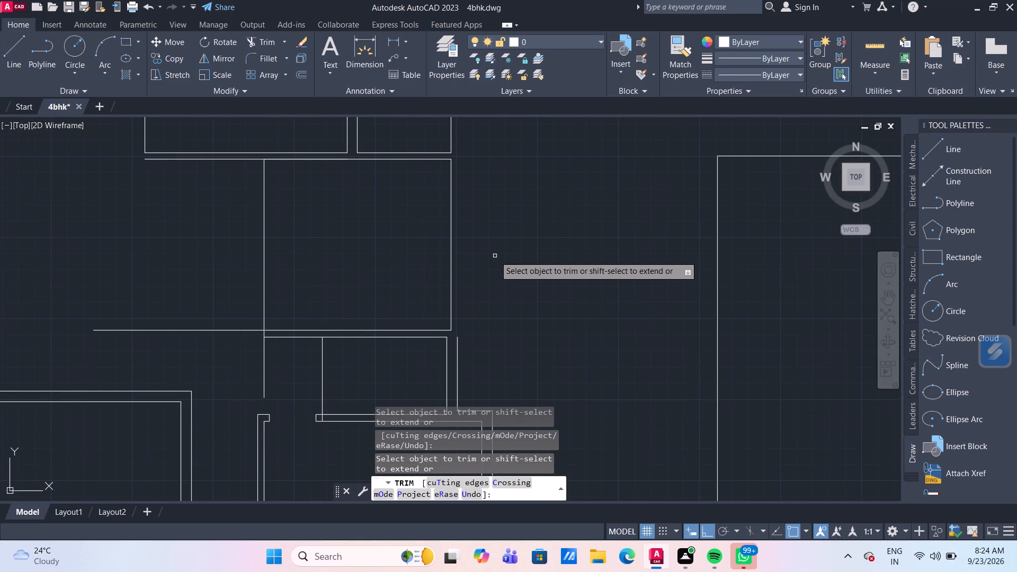
pyautogui.scroll(-2, 495, 256)
pyautogui.press('Escape')
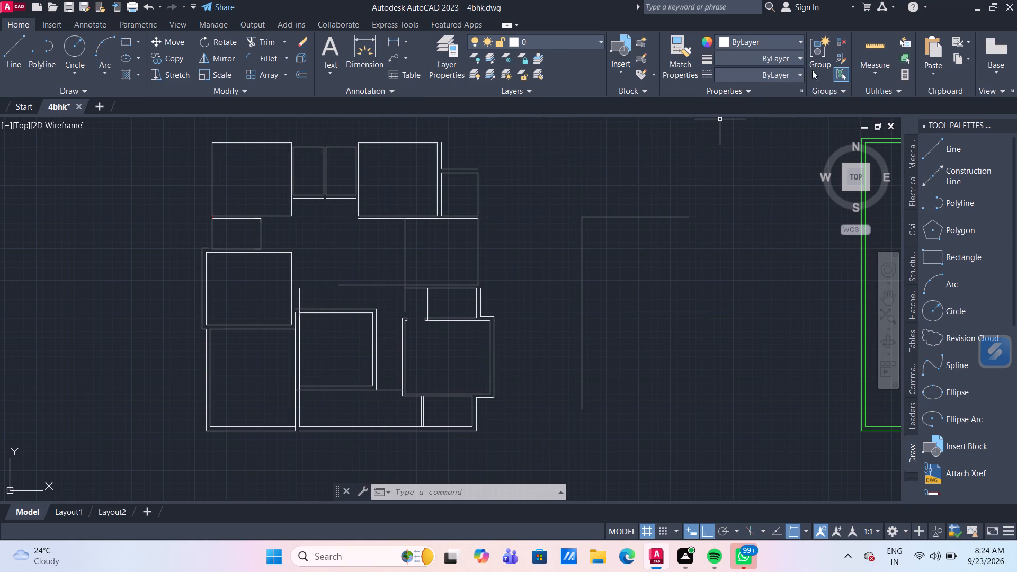
pyautogui.click(879, 47)
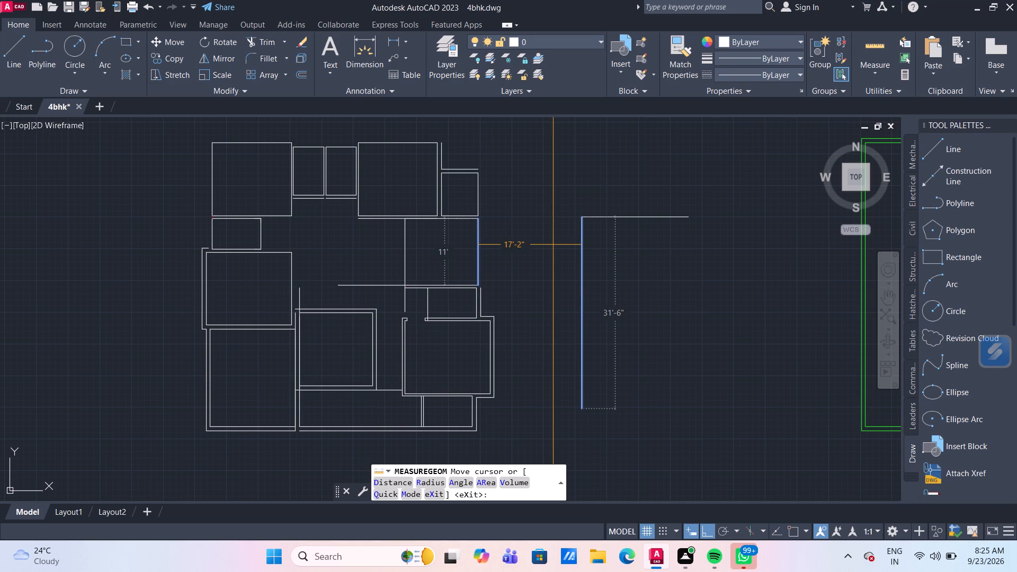
pyautogui.press('Escape')
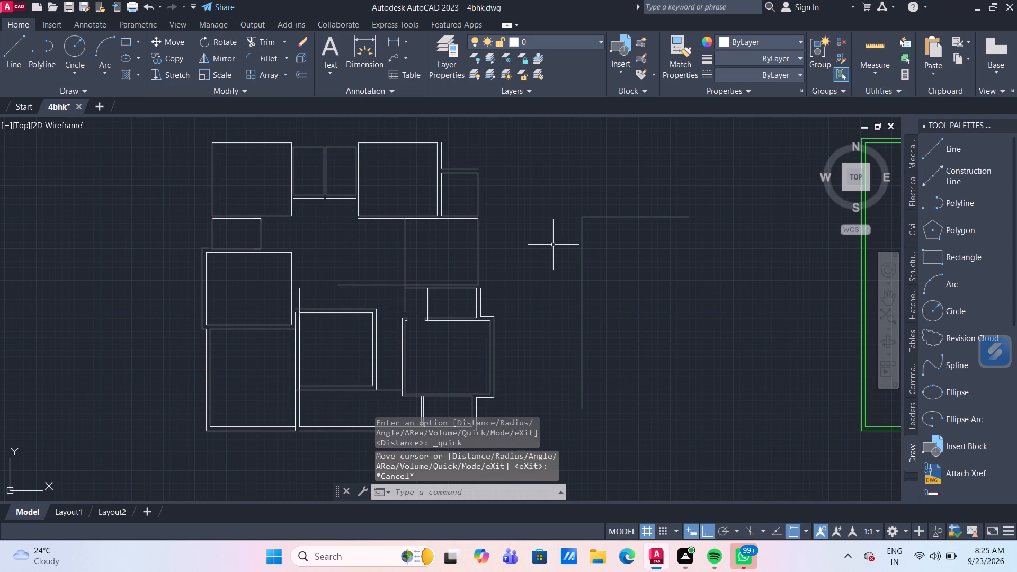
# Delete the two loose lines forming an L-shape between the floor plan and the green rectangle.
pyautogui.click(618, 238)
pyautogui.click(569, 196)
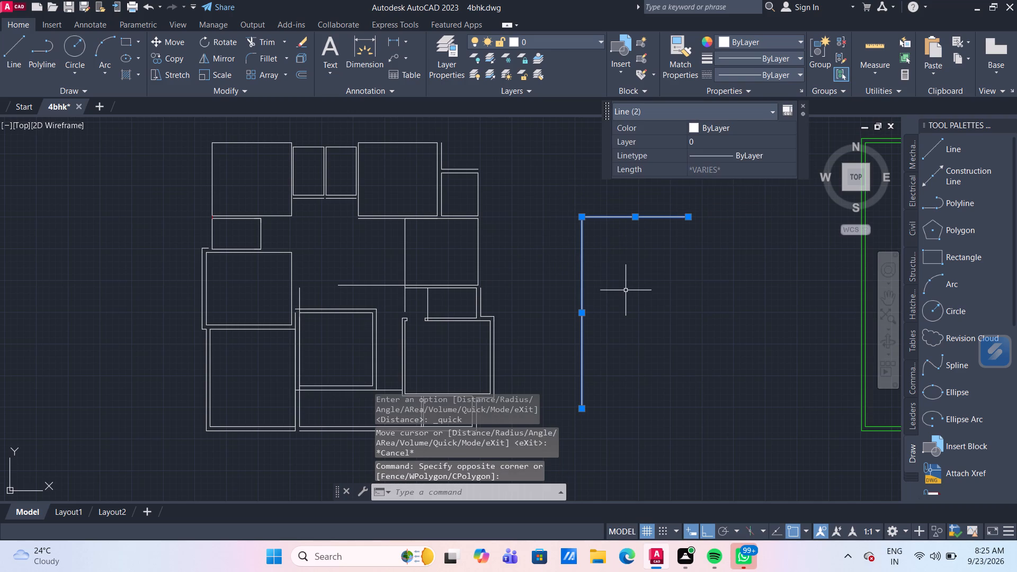
pyautogui.press('Delete')
pyautogui.scroll(-2, 626, 291)
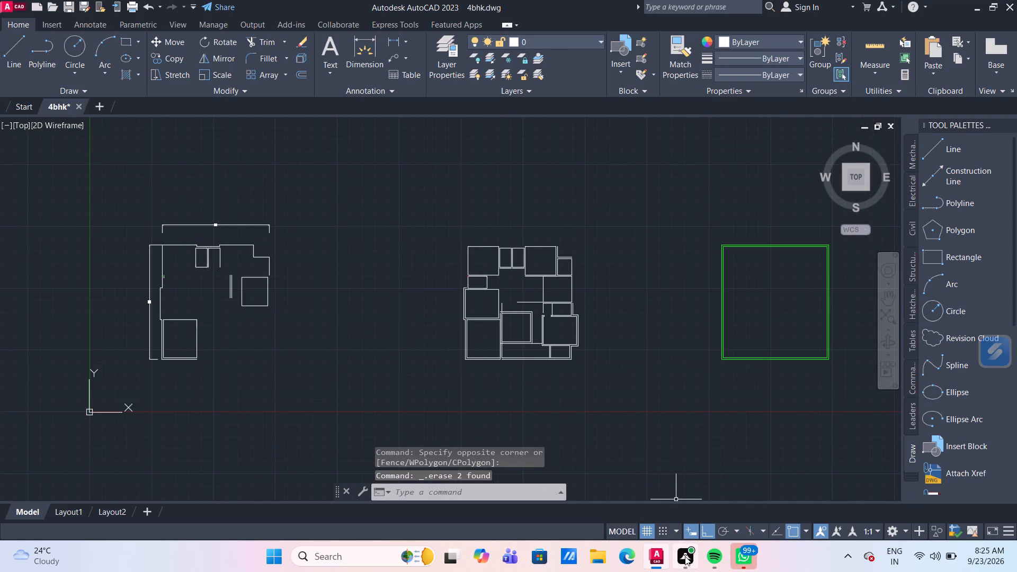
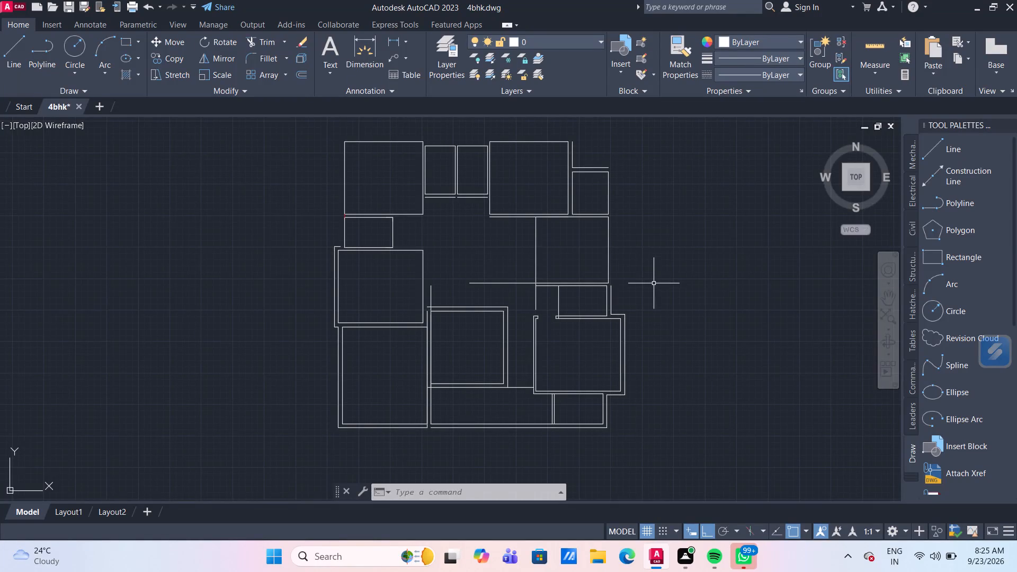
# Trim the vertical line's overhang below the room above the small 8' by 5' room, and the horizontal line's overhang past that corner.
pyautogui.moveTo(650, 283); pyautogui.dragTo(533, 320, button='middle')
pyautogui.scroll(1, 530, 319)
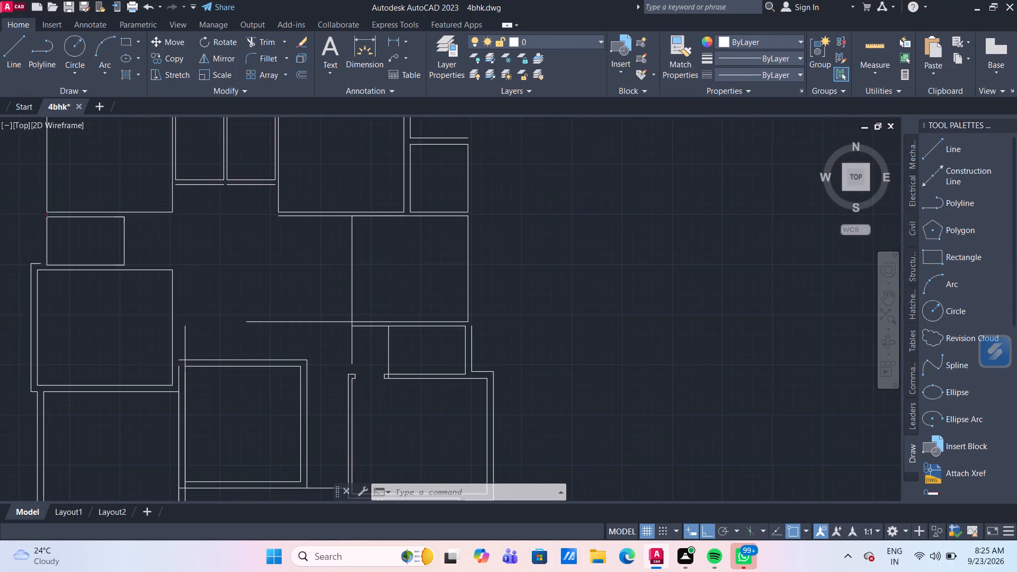
pyautogui.scroll(1, 530, 319)
pyautogui.moveTo(530, 319); pyautogui.dragTo(543, 300, button='middle')
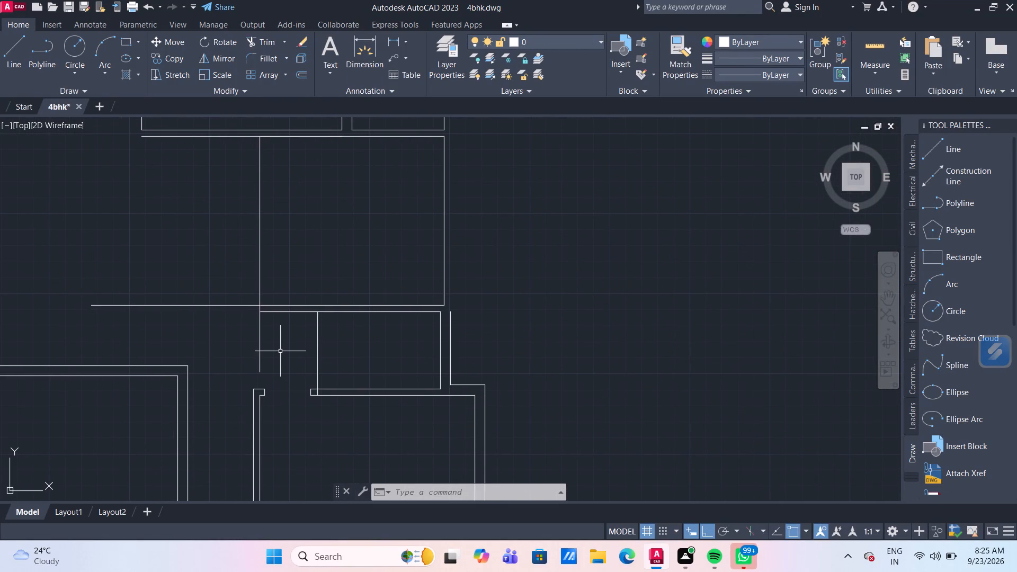
pyautogui.write('tr')
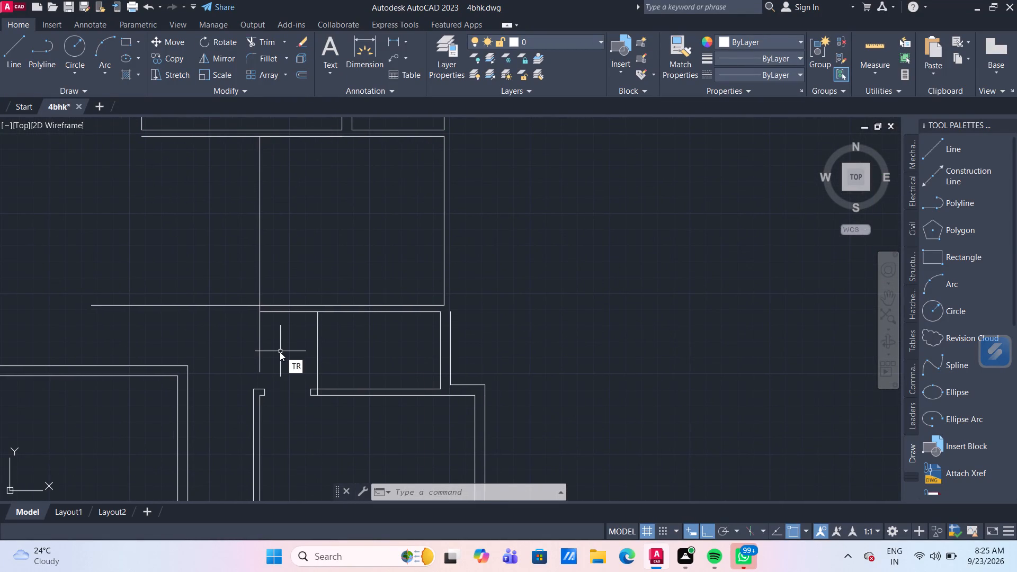
pyautogui.press('Return')
pyautogui.click(271, 352)
pyautogui.click(238, 325)
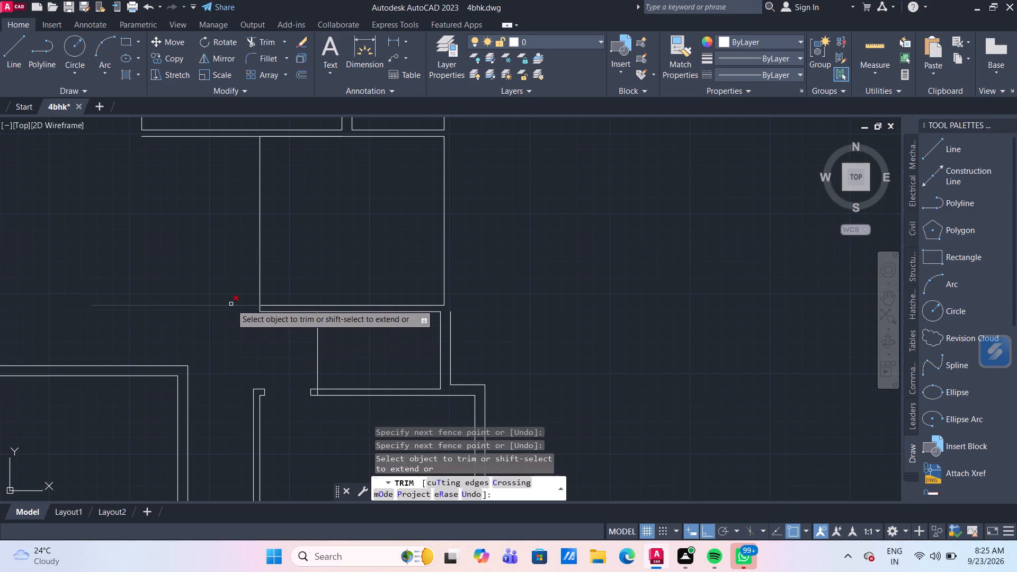
pyautogui.click(231, 304)
pyautogui.scroll(-3, 211, 320)
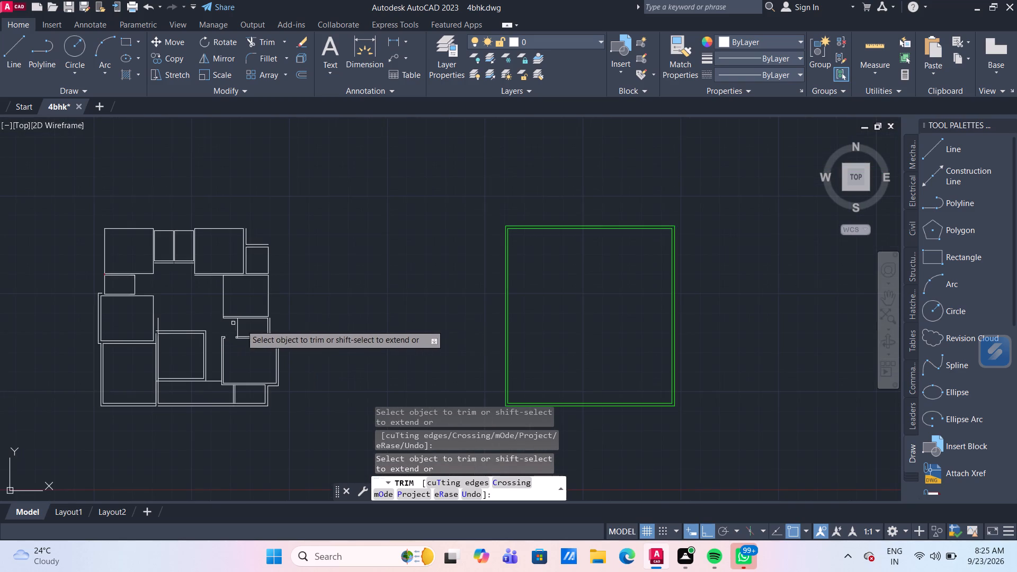
pyautogui.scroll(1, 314, 333)
pyautogui.scroll(1, 86, 326)
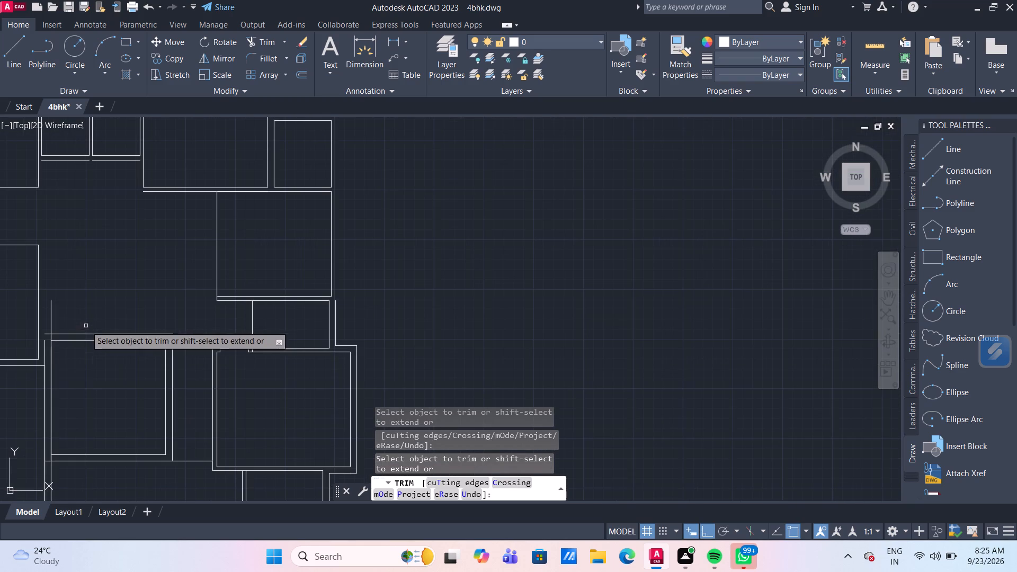
pyautogui.moveTo(87, 366); pyautogui.dragTo(136, 362, button='middle')
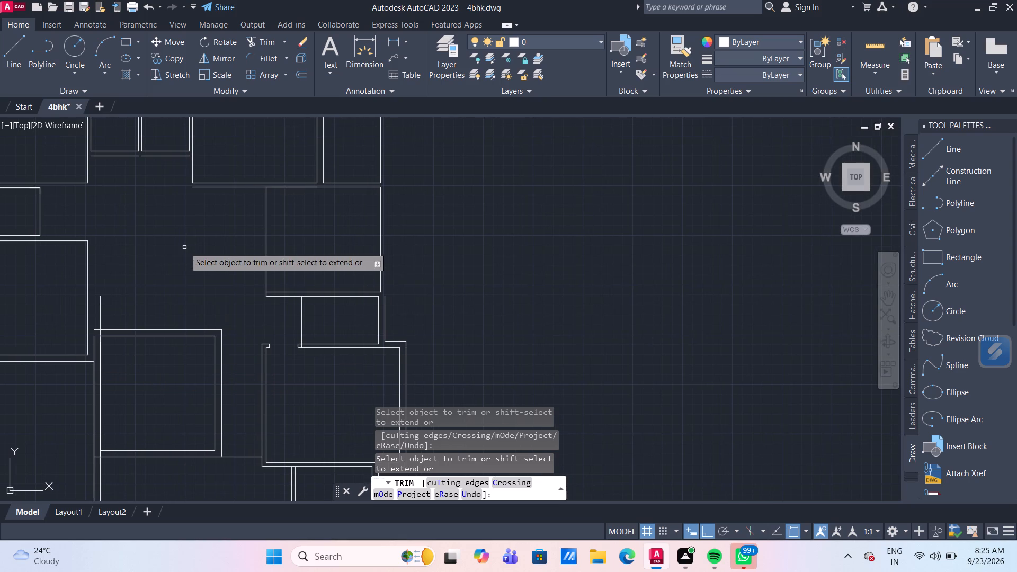
pyautogui.press('Escape')
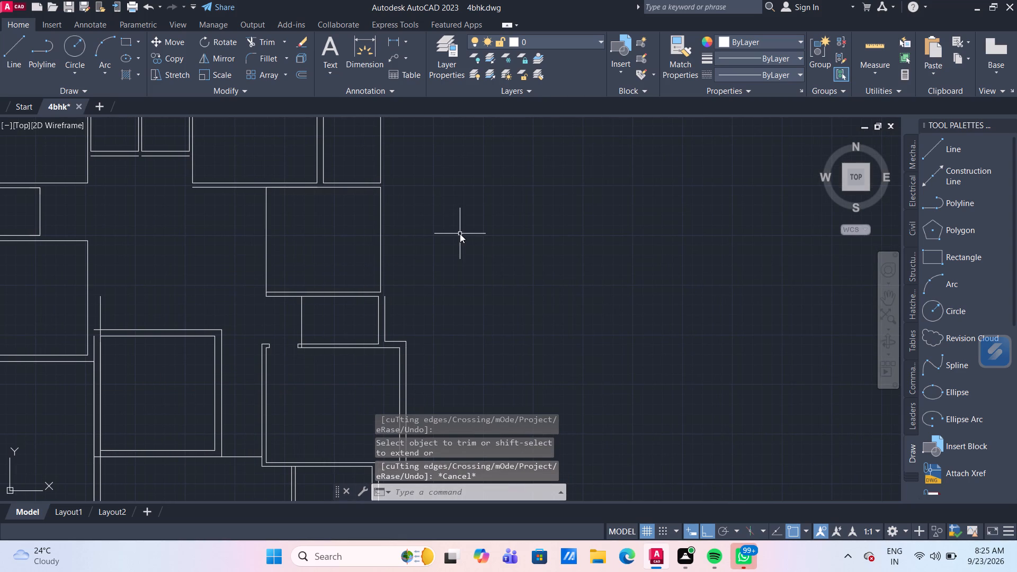
# Offset the right wall line of the room above the small 8' by 5' room 8" outward.
pyautogui.press('o')
pyautogui.press('Return')
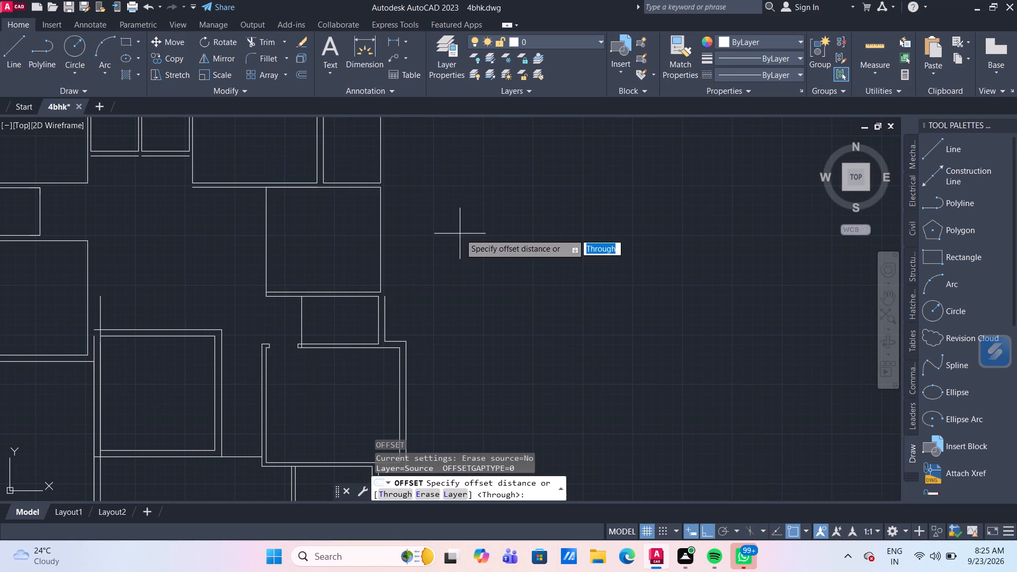
pyautogui.press('8')
pyautogui.hotkey('shift', '"')
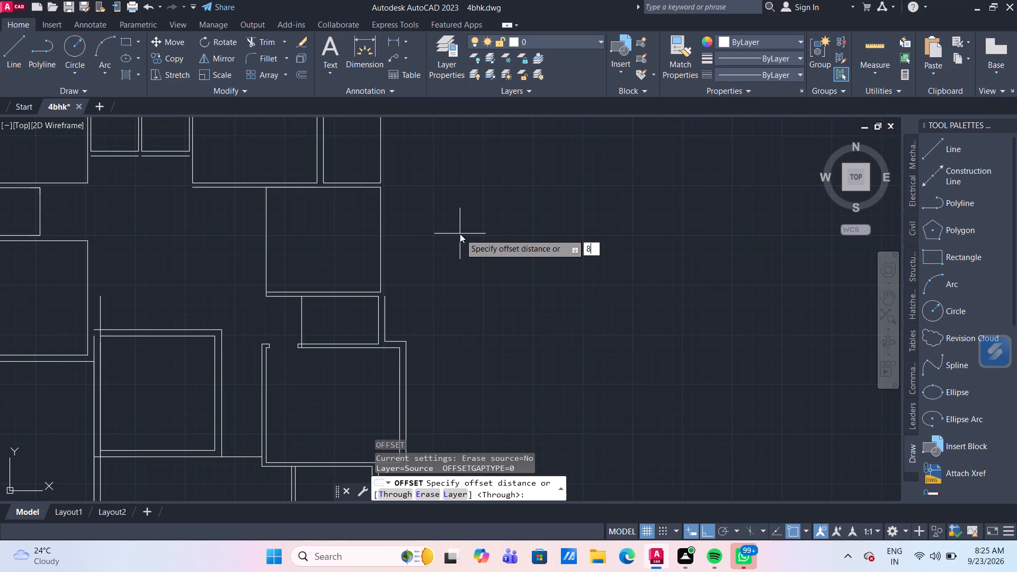
pyautogui.press('Return')
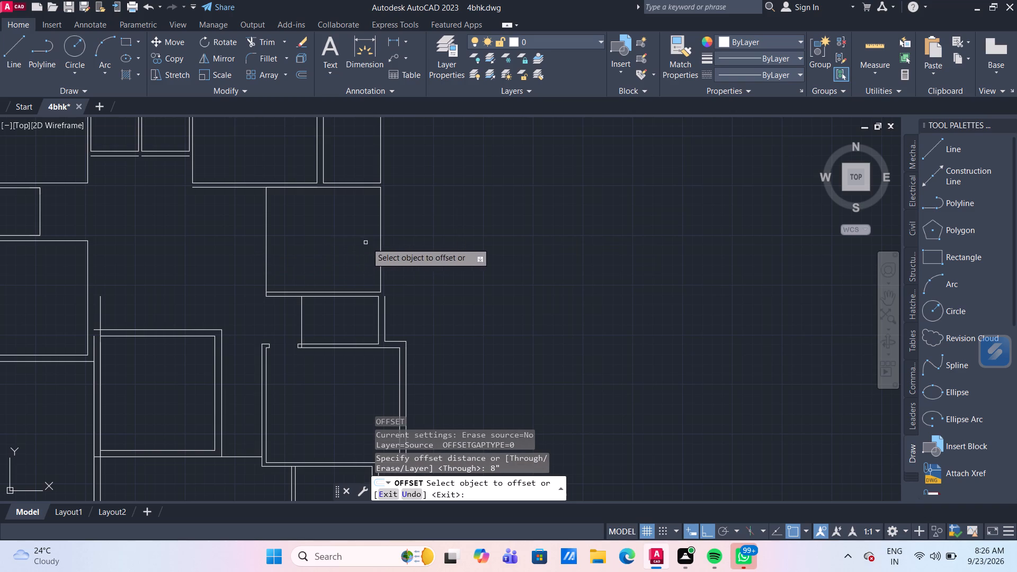
pyautogui.click(380, 239)
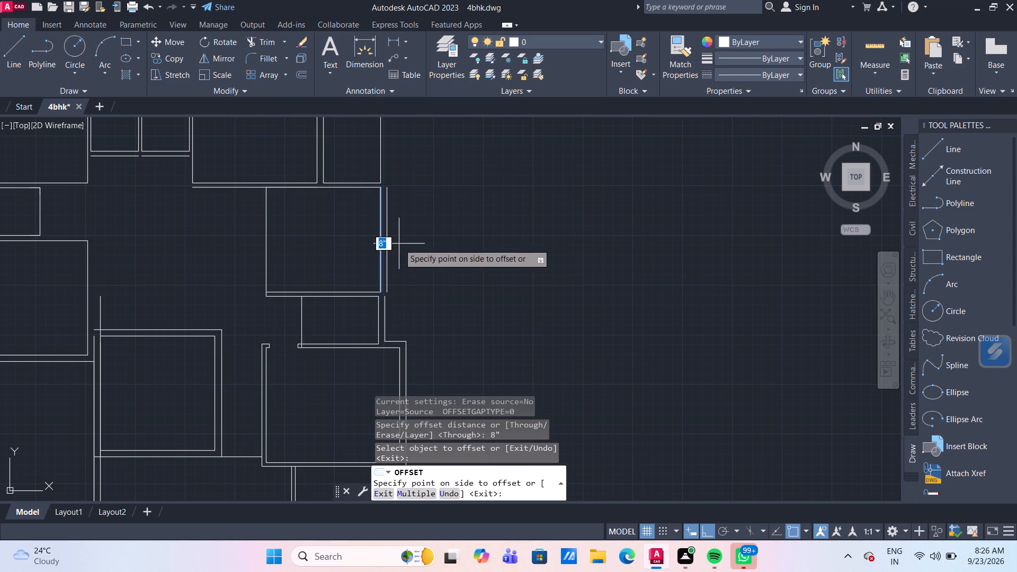
pyautogui.click(399, 244)
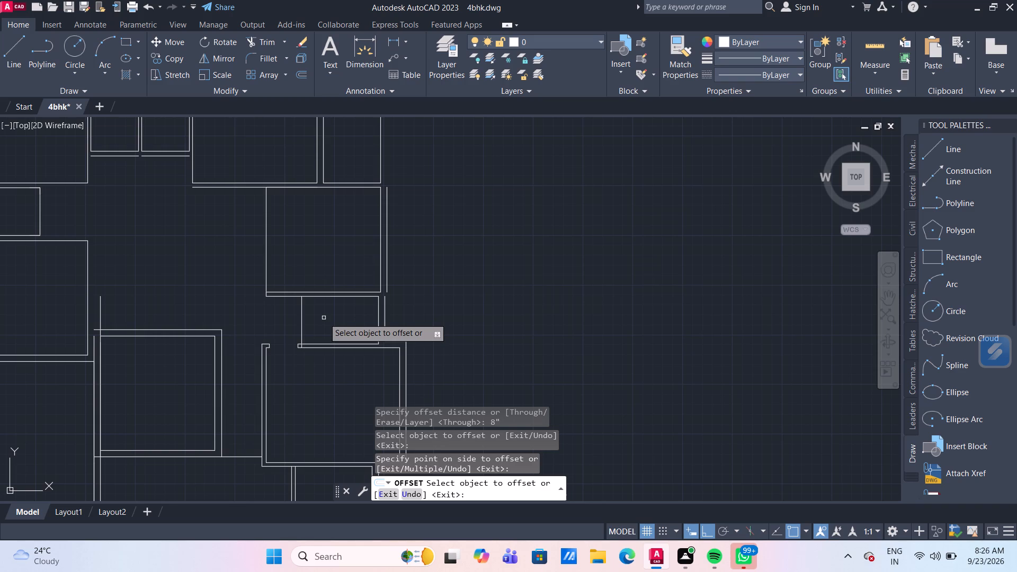
pyautogui.press('Escape')
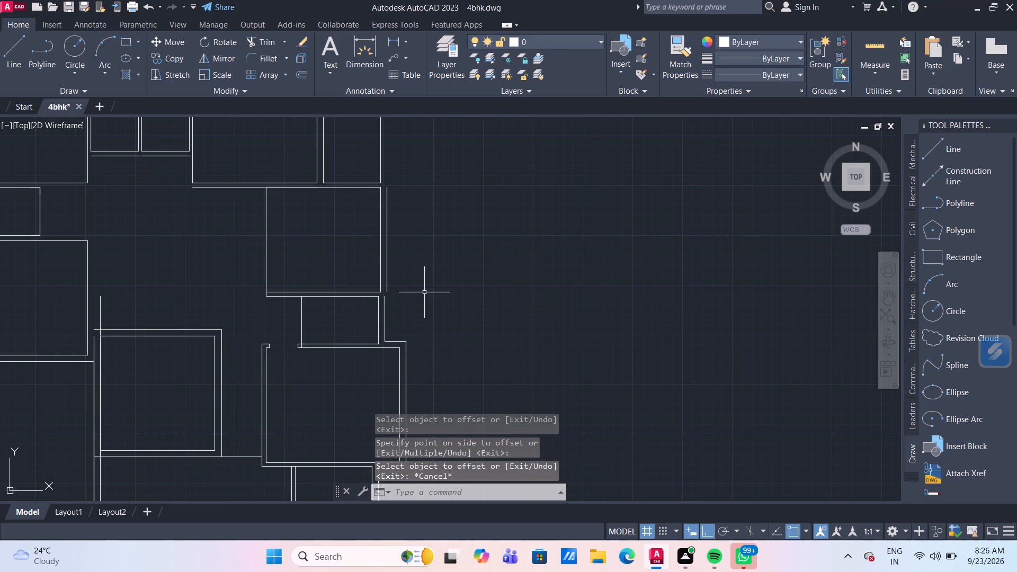
# Measure the small room directly below with quick measure to check its width and depth.
pyautogui.scroll(2, 295, 306)
pyautogui.moveTo(395, 324); pyautogui.dragTo(359, 285, button='middle')
pyautogui.moveTo(359, 285); pyautogui.dragTo(298, 257, button='middle')
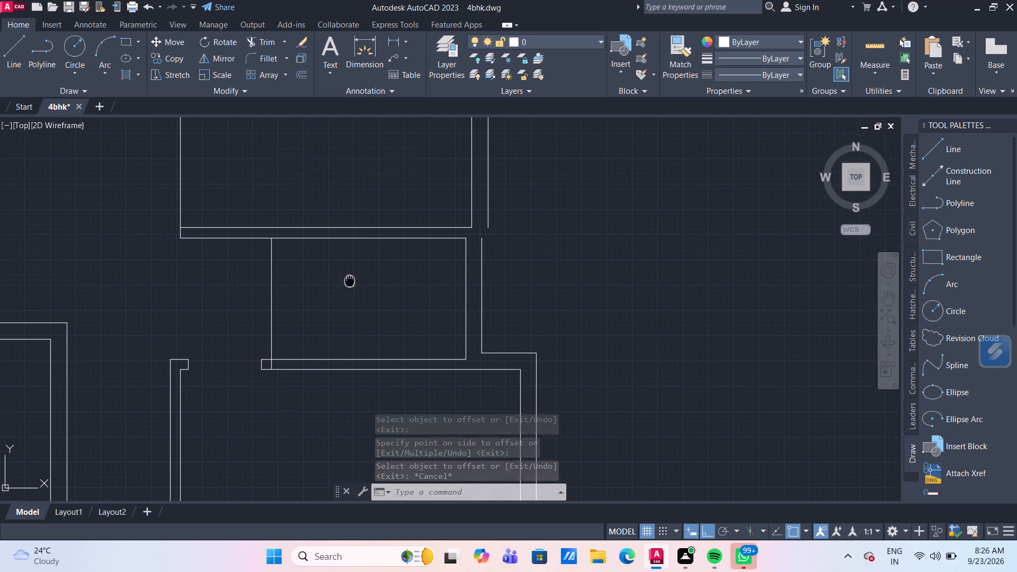
pyautogui.moveTo(298, 257); pyautogui.dragTo(292, 253, button='middle')
pyautogui.click(872, 44)
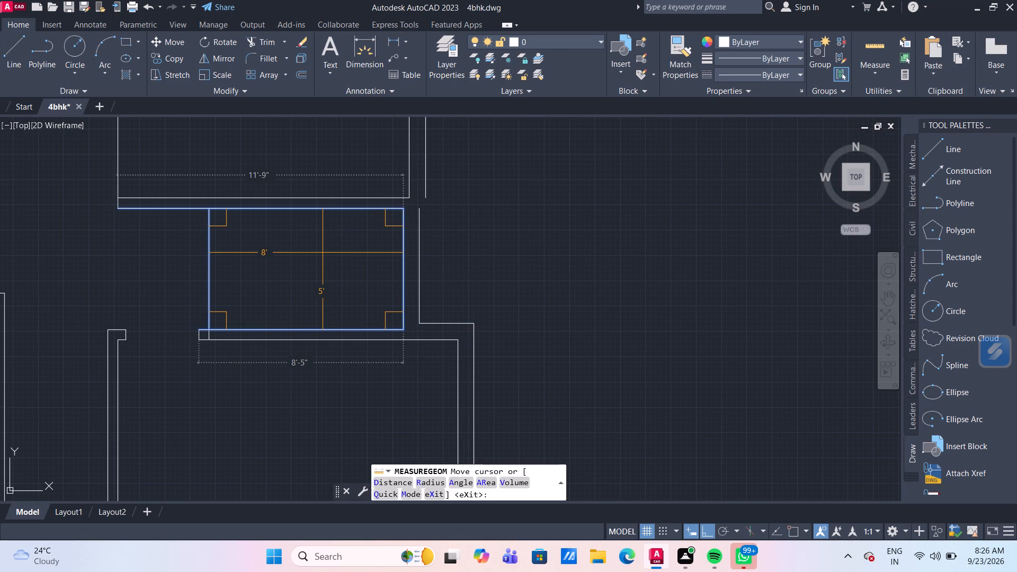
pyautogui.scroll(-3, 323, 253)
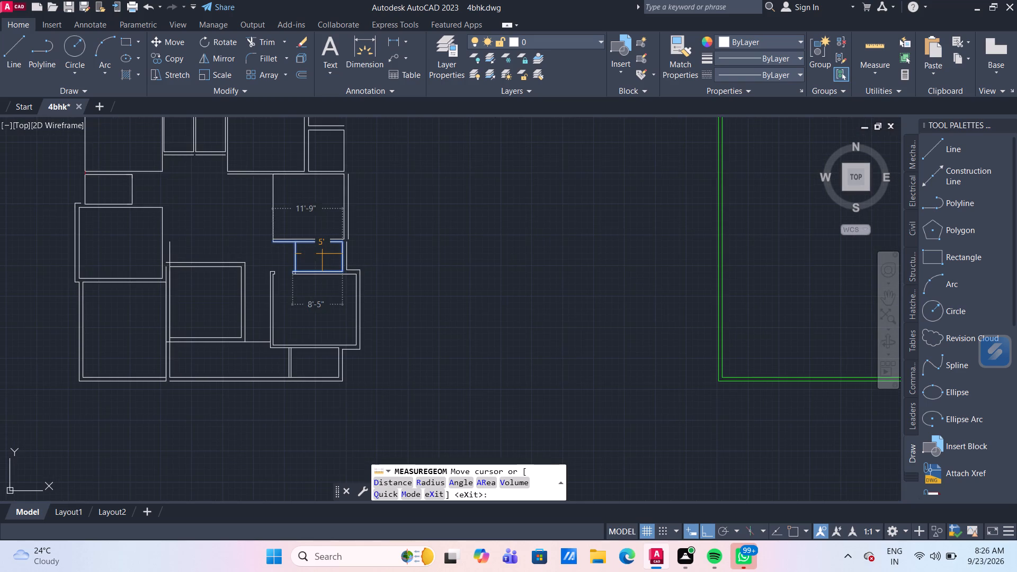
pyautogui.scroll(3, 323, 254)
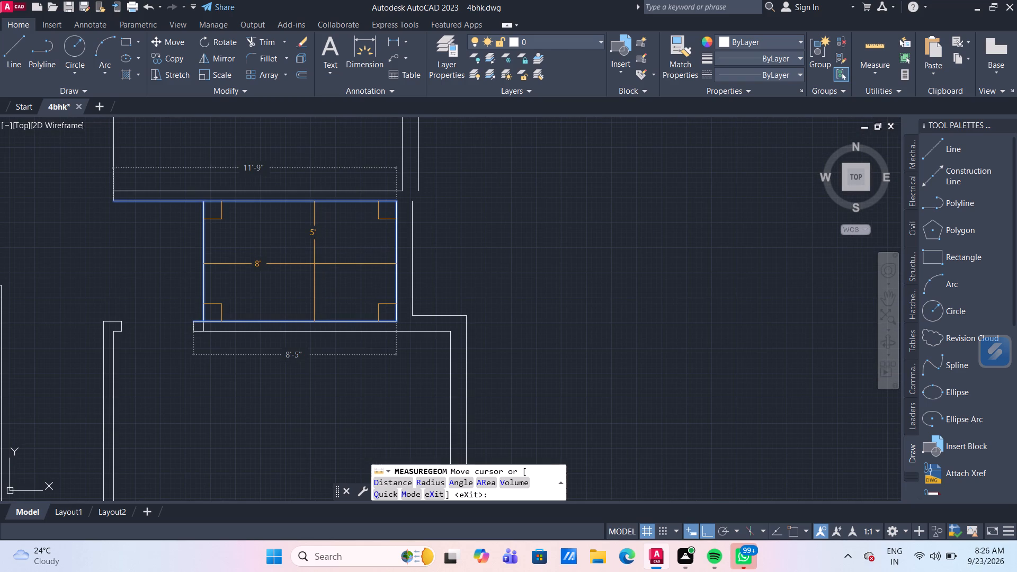
pyautogui.press('Escape')
# Offset the small room's left wall line 5" inward.
pyautogui.scroll(1, 310, 271)
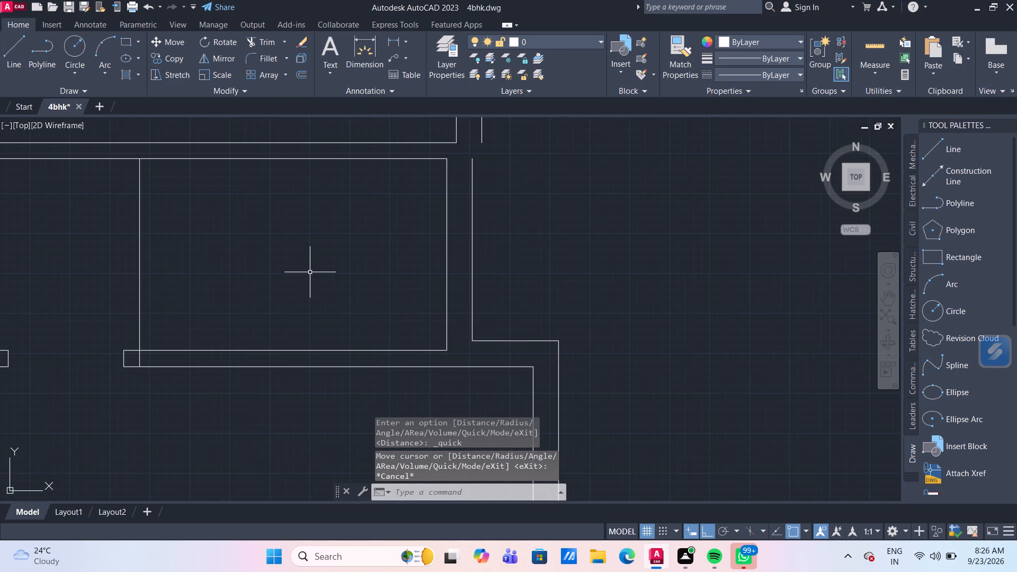
pyautogui.press('o')
pyautogui.press('Return')
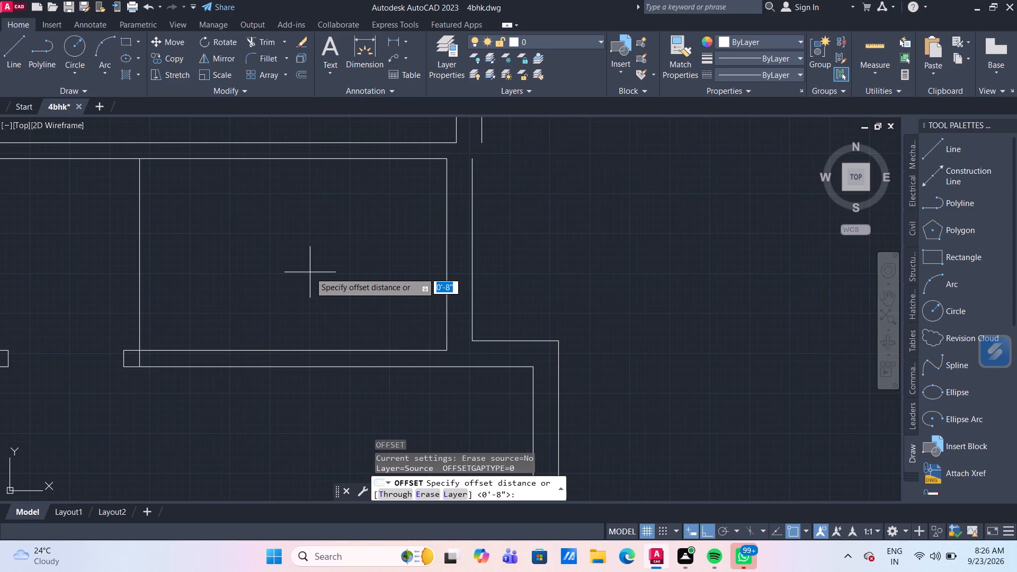
pyautogui.press('5')
pyautogui.hotkey('shift', '"')
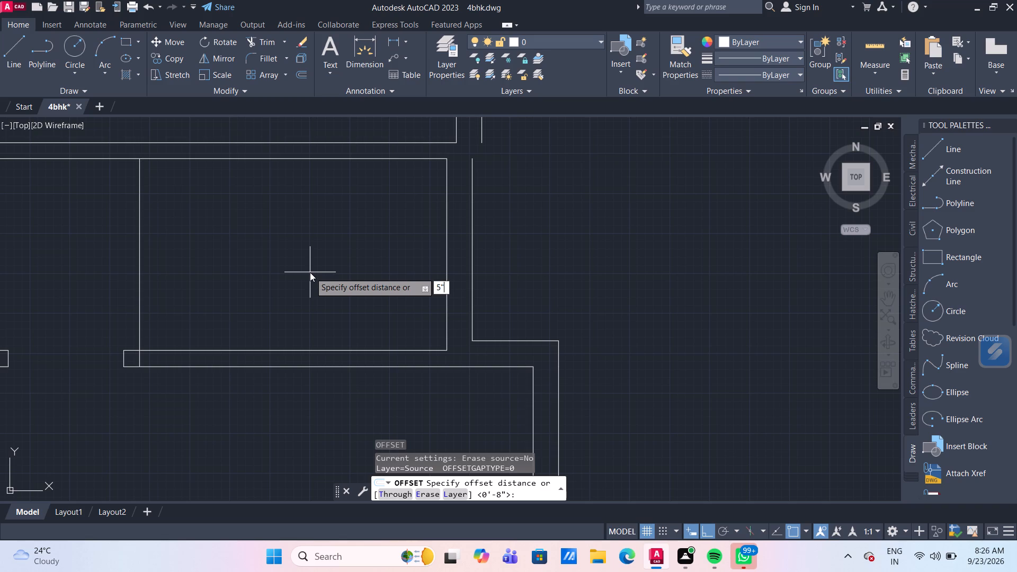
pyautogui.press('Return')
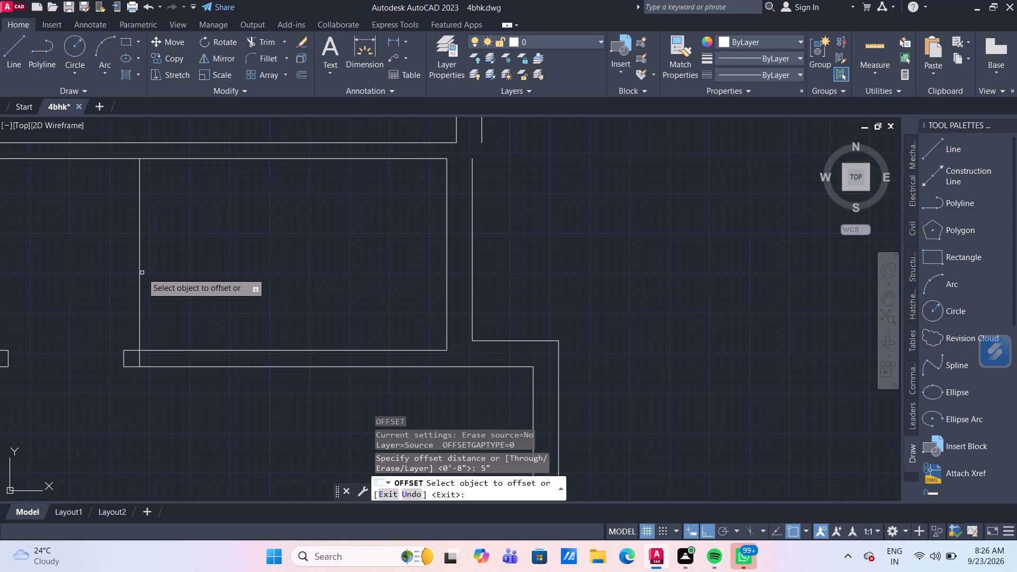
pyautogui.click(139, 271)
pyautogui.click(176, 270)
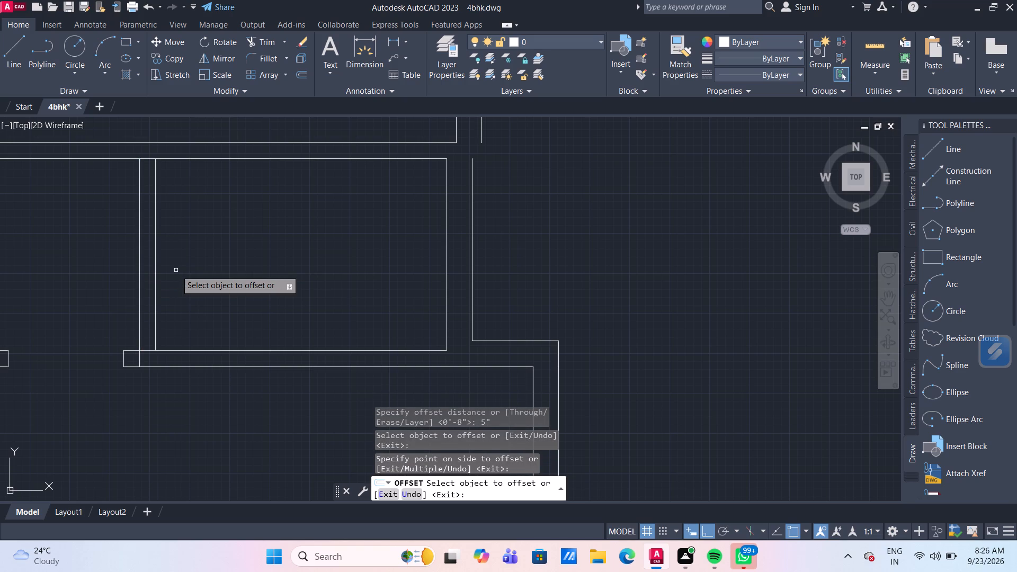
pyautogui.press('Escape')
# Offset the small room's inner left wall line 7' toward its right wall.
pyautogui.press('o')
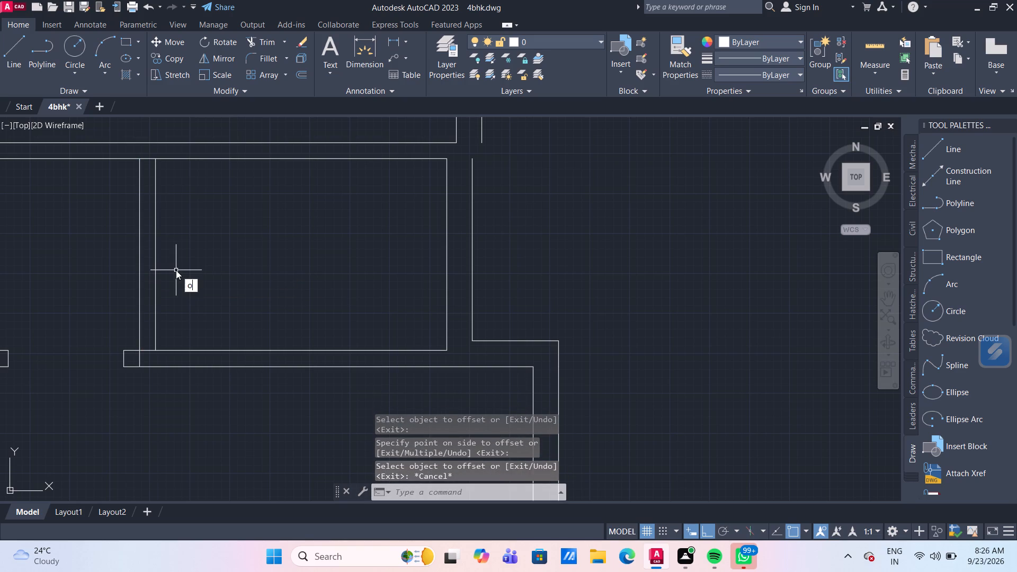
pyautogui.press('Return')
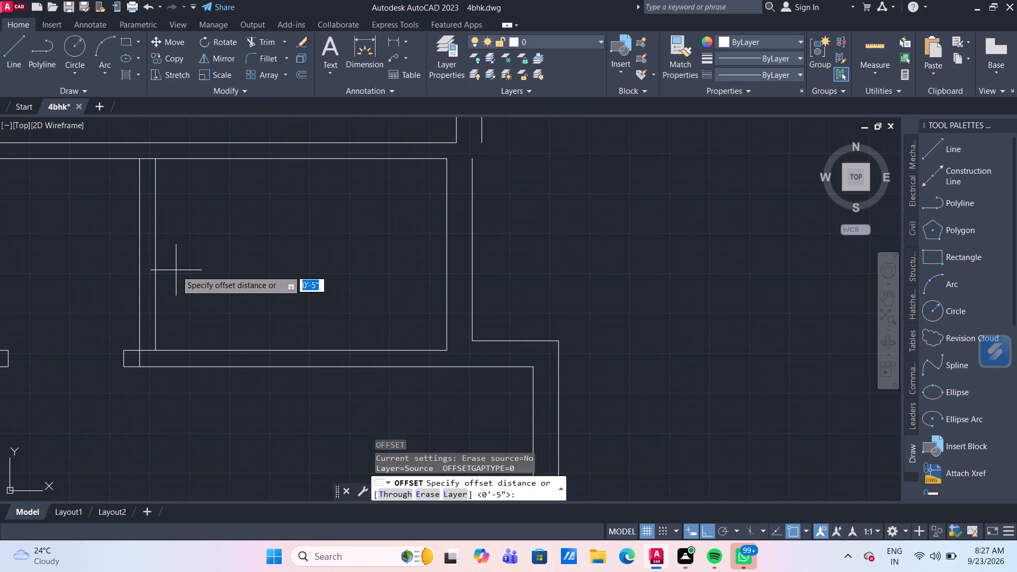
pyautogui.write("7'")
pyautogui.press('Return')
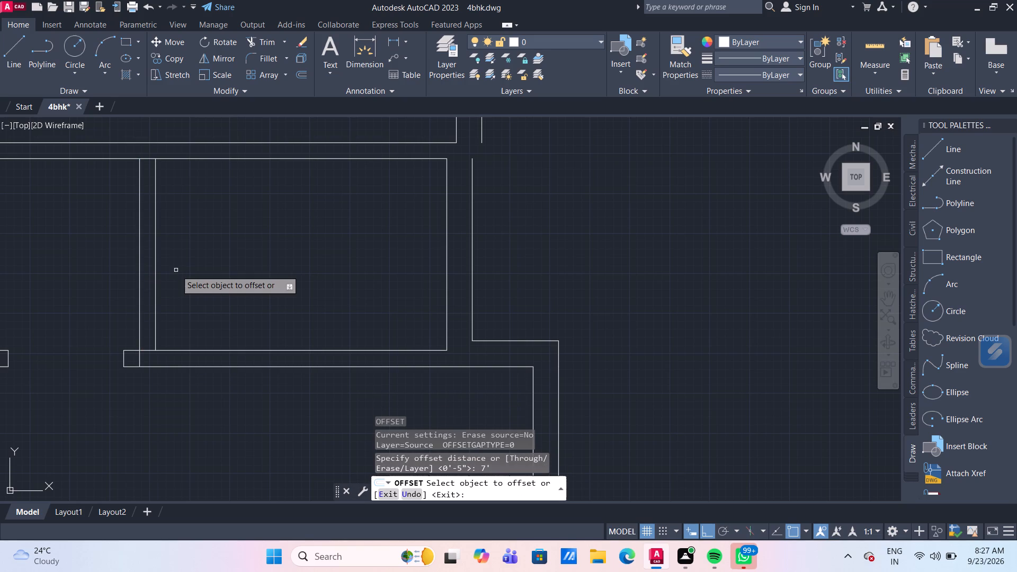
pyautogui.click(156, 263)
pyautogui.click(263, 263)
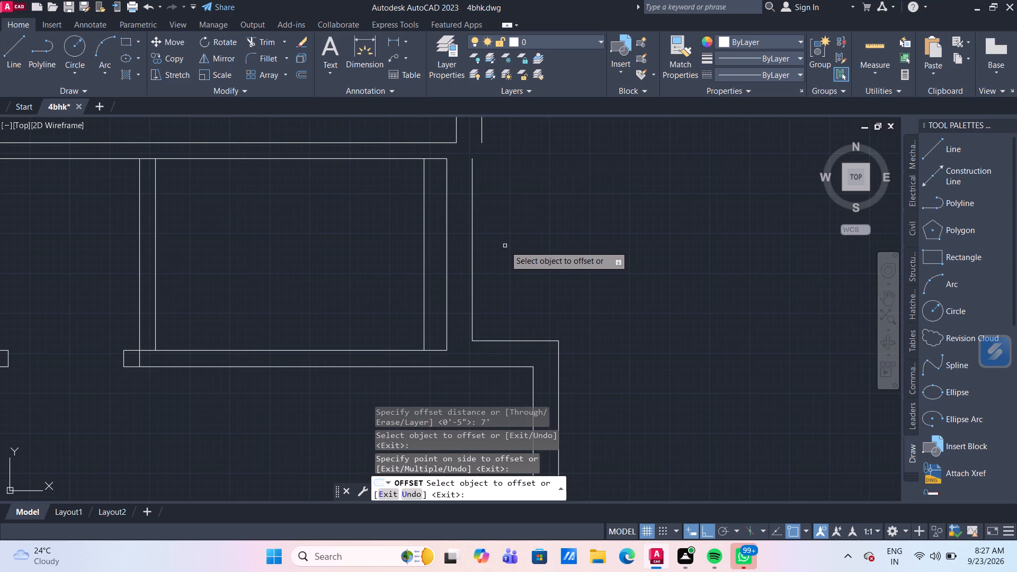
pyautogui.press('Escape')
# Check the gap beside the 7' offset line, and delete the small room's old right inner wall line and the outer wall line beside it.
pyautogui.click(863, 52)
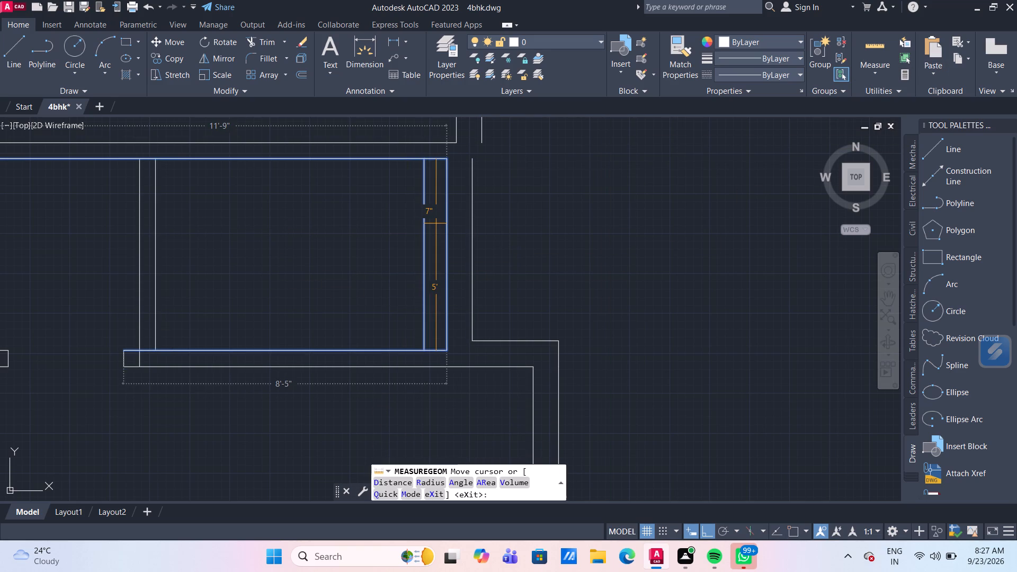
pyautogui.press('Escape')
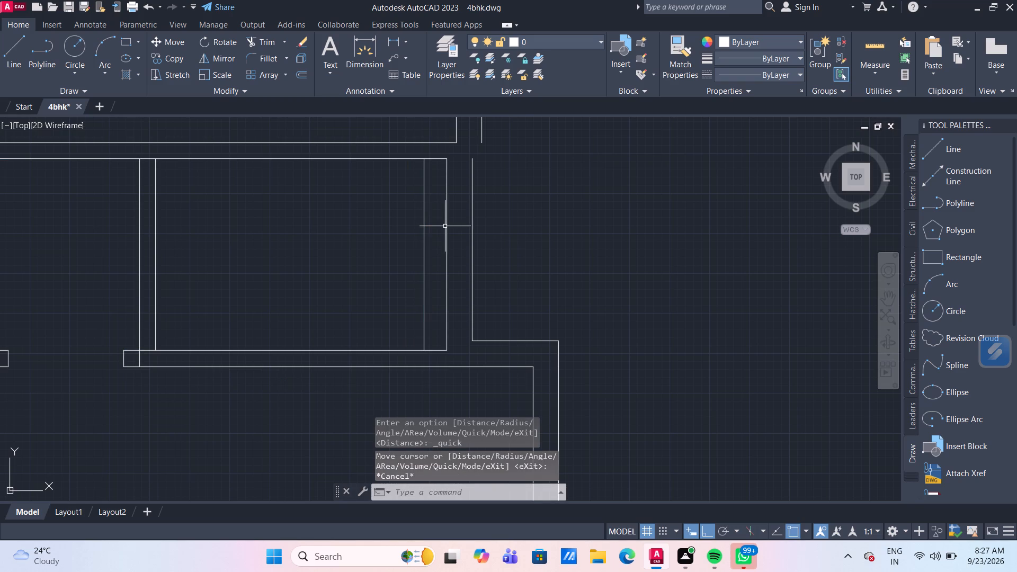
pyautogui.click(446, 227)
pyautogui.press('Delete')
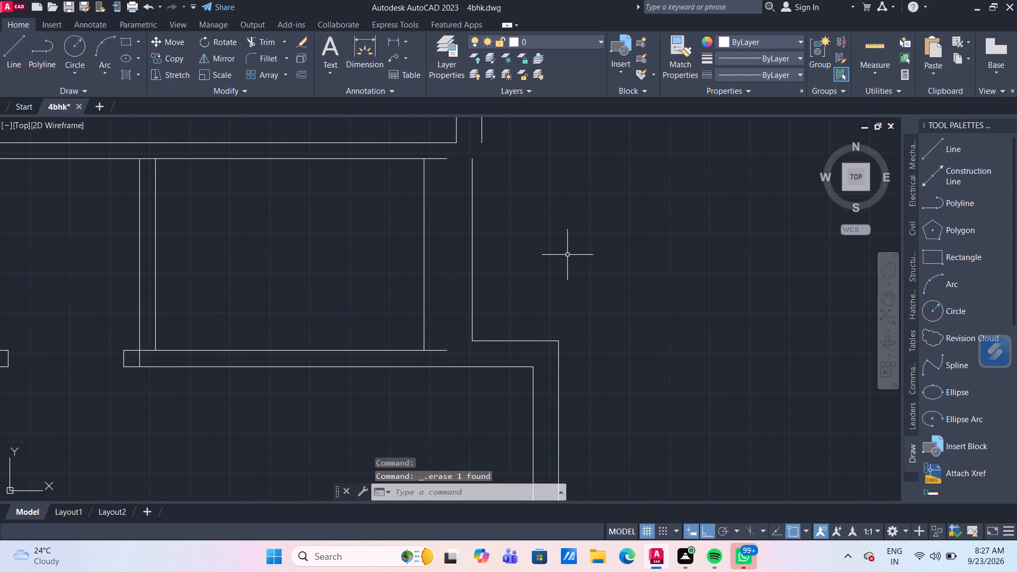
pyautogui.click(472, 237)
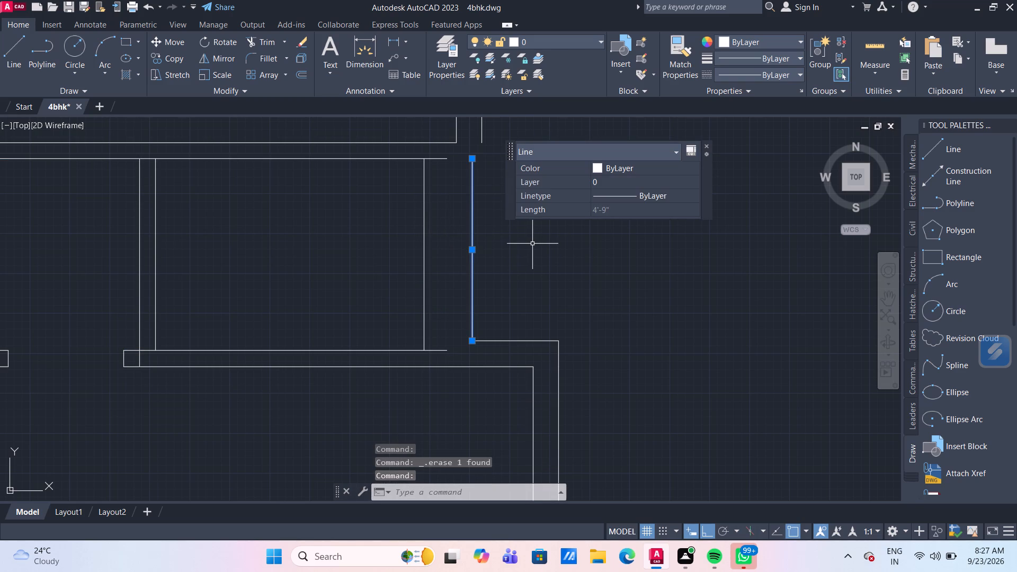
pyautogui.press('Delete')
# Offset the small room's right wall line 8" outward to form the wall's outer face.
pyautogui.press('o')
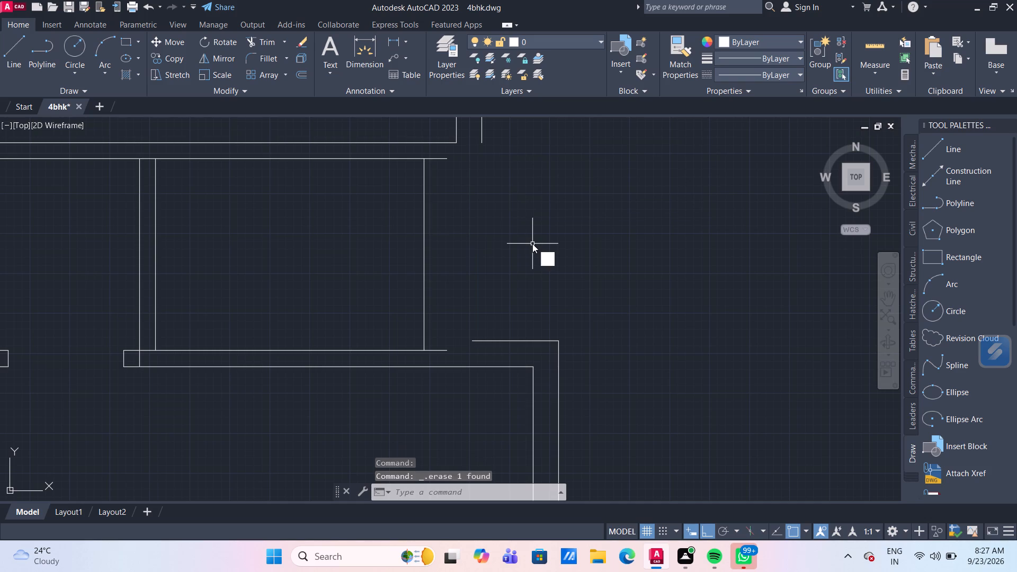
pyautogui.press('f')
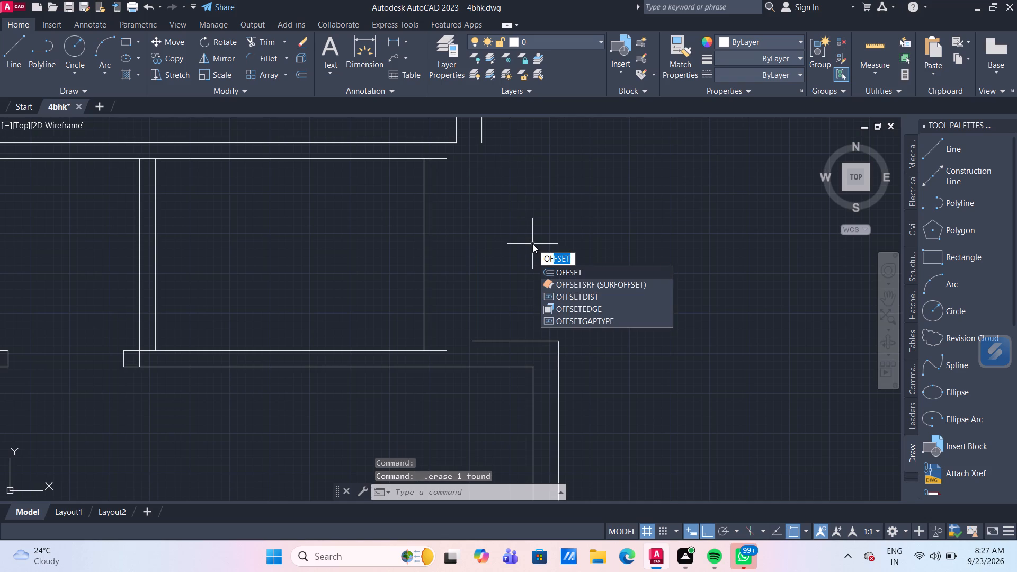
pyautogui.press('Return')
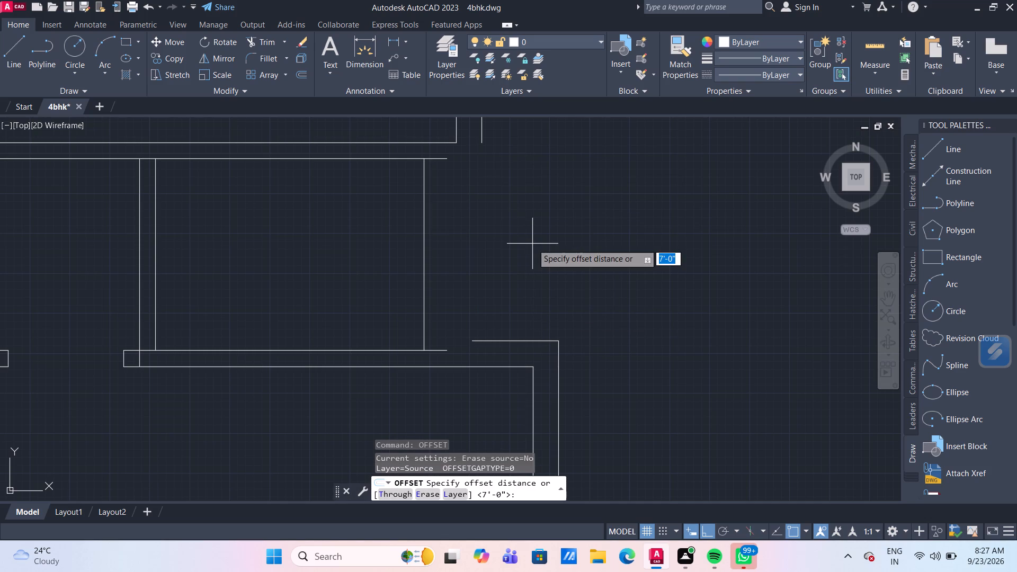
pyautogui.write('8"')
pyautogui.press('Return')
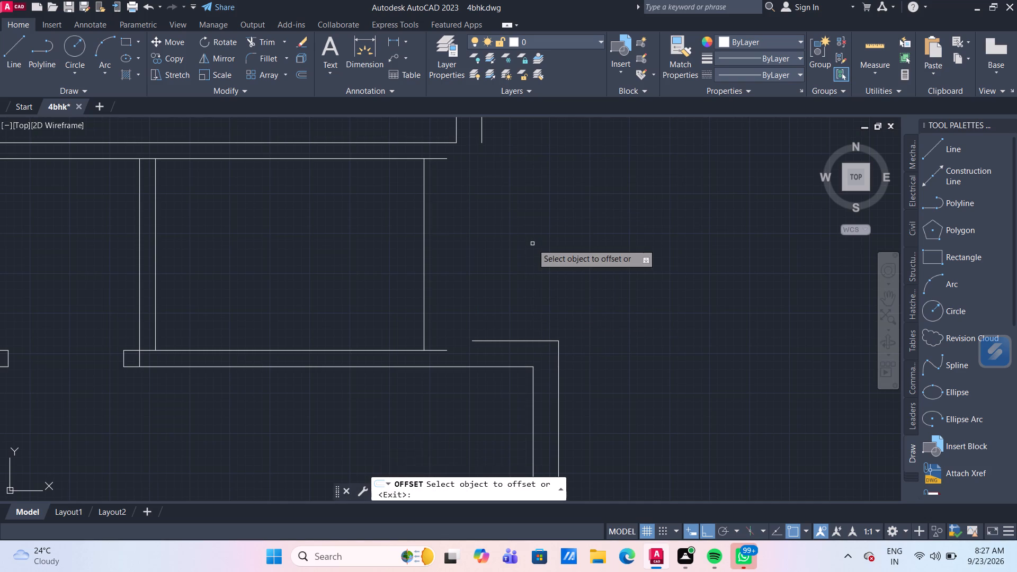
pyautogui.click(423, 260)
pyautogui.click(430, 262)
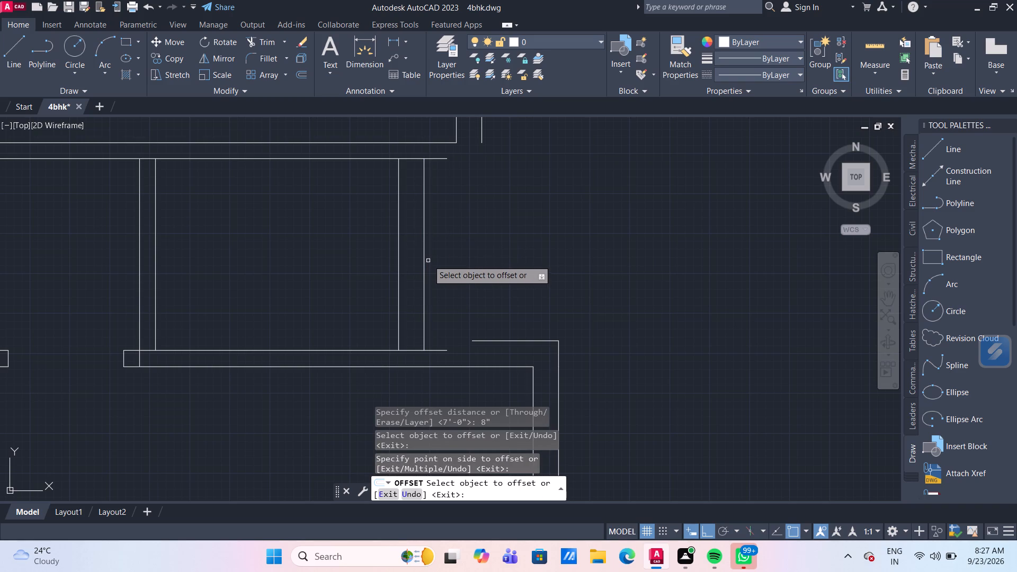
pyautogui.click(425, 258)
pyautogui.click(467, 258)
pyautogui.press('Escape')
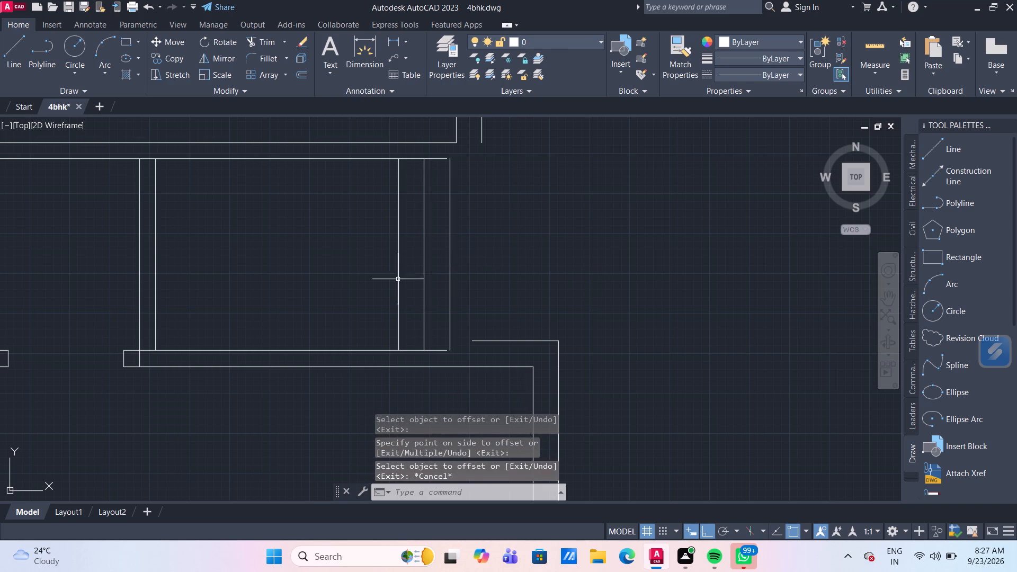
# Delete the stray 8" offset copy inside the small room.
pyautogui.click(399, 275)
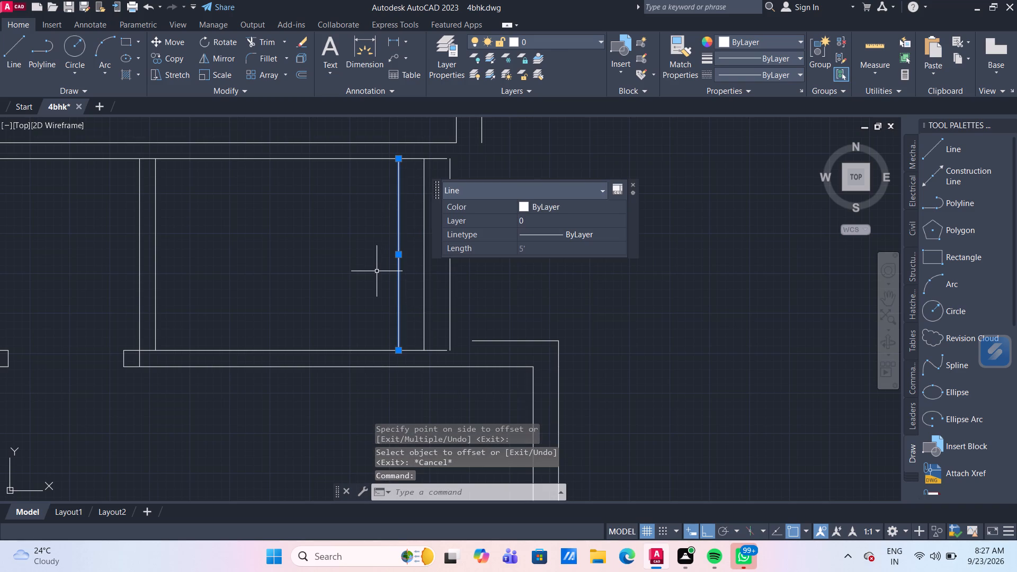
pyautogui.press('Delete')
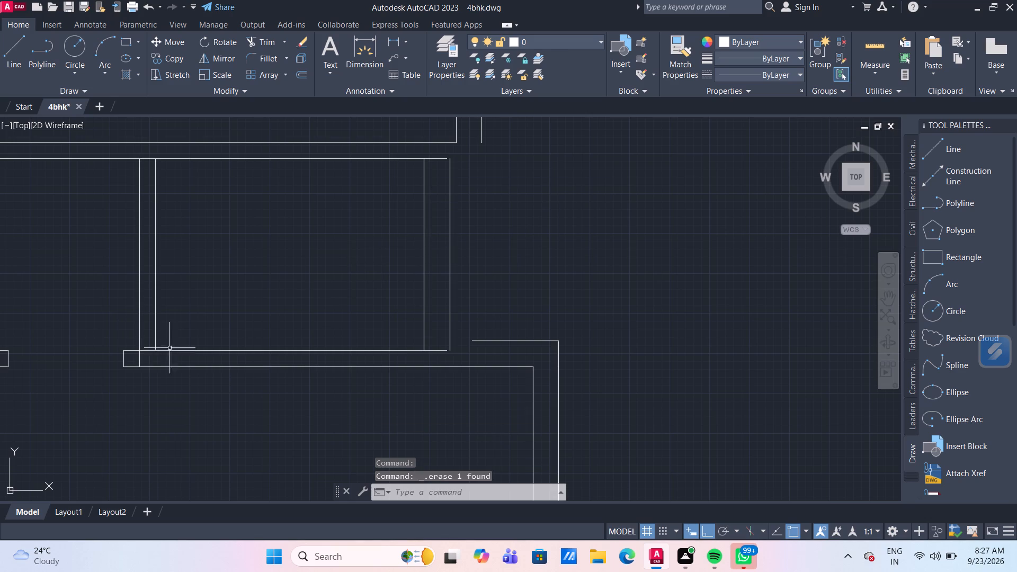
# Delete the short line crossing the small room's bottom wall below its outer left wall line.
pyautogui.click(140, 358)
pyautogui.press('Delete')
# Extend the lower room's top outer line to the small room's outer right line, and join the upper room's outer right and bottom lines.
pyautogui.scroll(-1, 168, 389)
pyautogui.scroll(2, 169, 378)
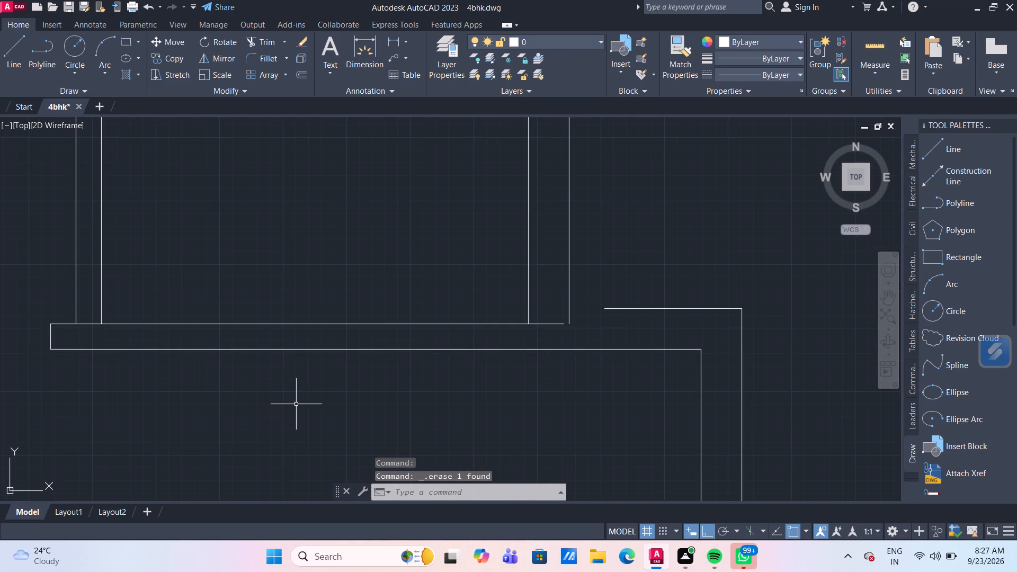
pyautogui.scroll(-1, 296, 404)
pyautogui.moveTo(513, 381); pyautogui.dragTo(392, 377, button='middle')
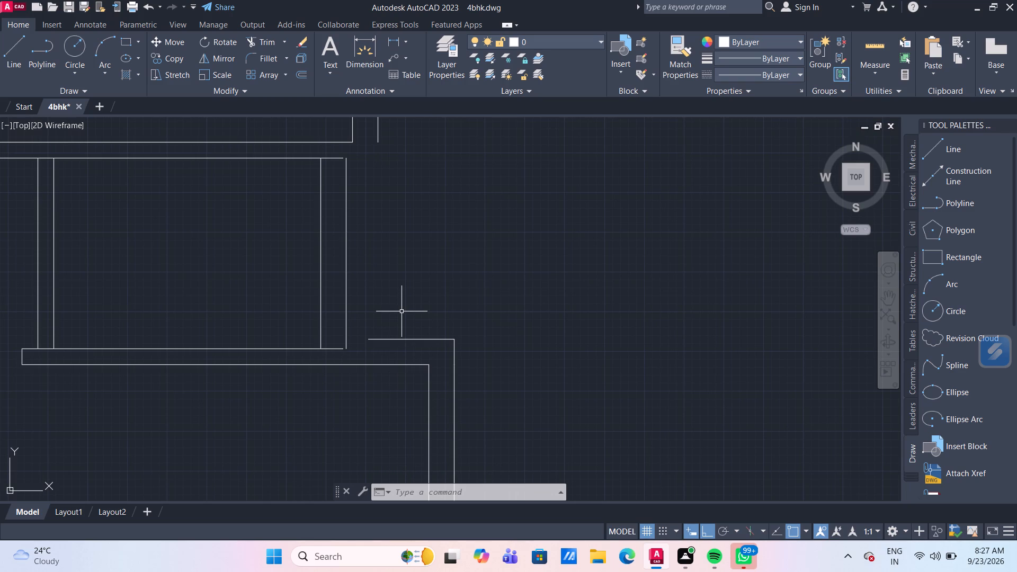
pyautogui.write('tr')
pyautogui.press('Return')
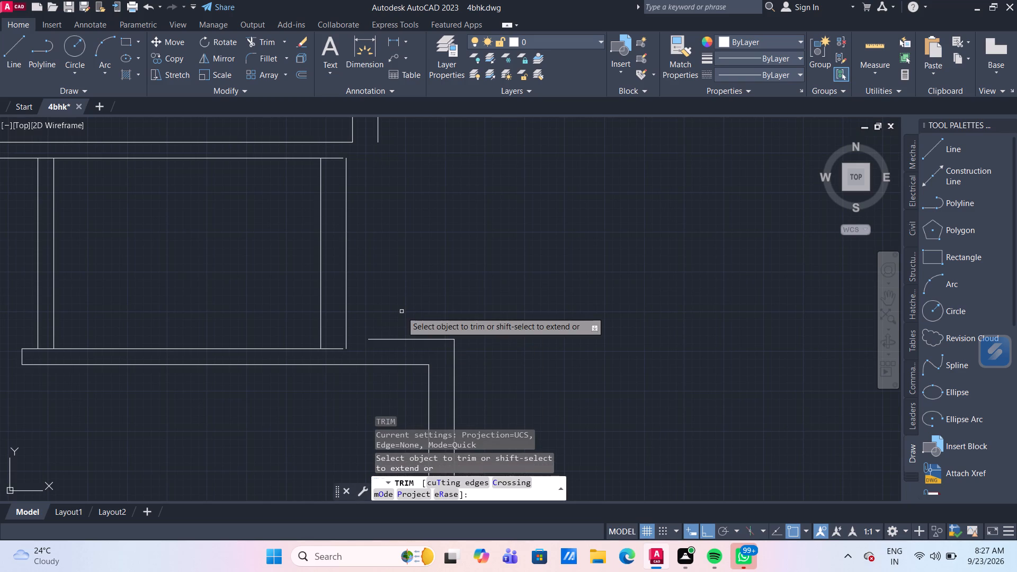
pyautogui.keyDown('shift'); pyautogui.click(391, 341); pyautogui.keyUp('shift')
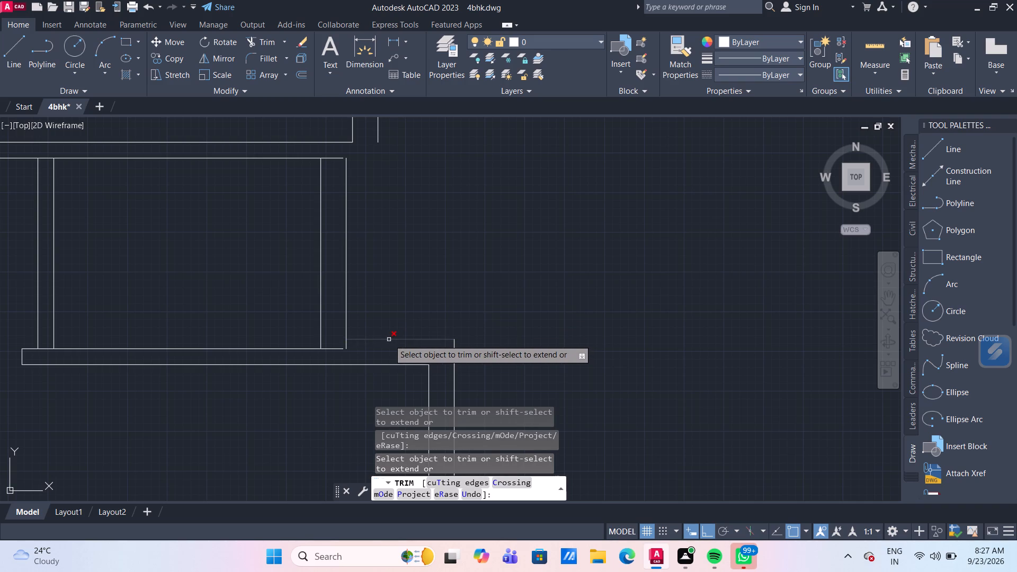
pyautogui.moveTo(382, 211); pyautogui.dragTo(380, 303, button='middle')
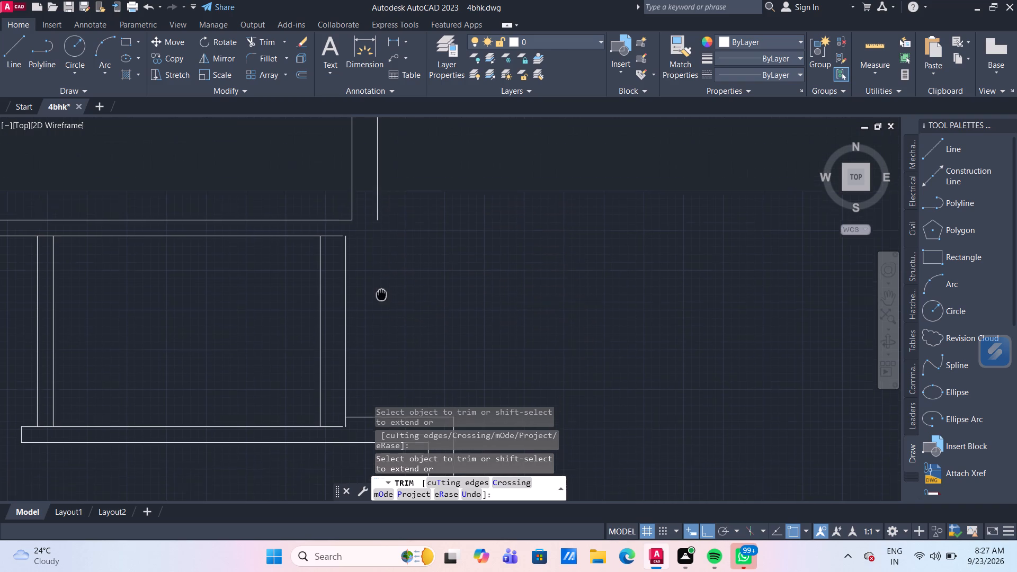
pyautogui.moveTo(380, 303); pyautogui.dragTo(379, 306, button='middle')
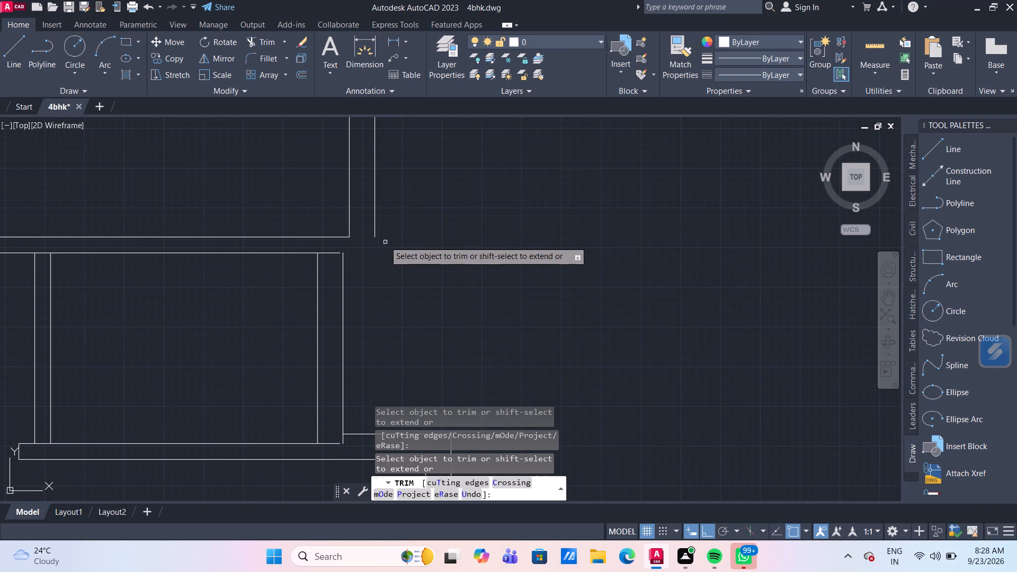
pyautogui.keyDown('shift'); pyautogui.click(373, 223); pyautogui.keyUp('shift')
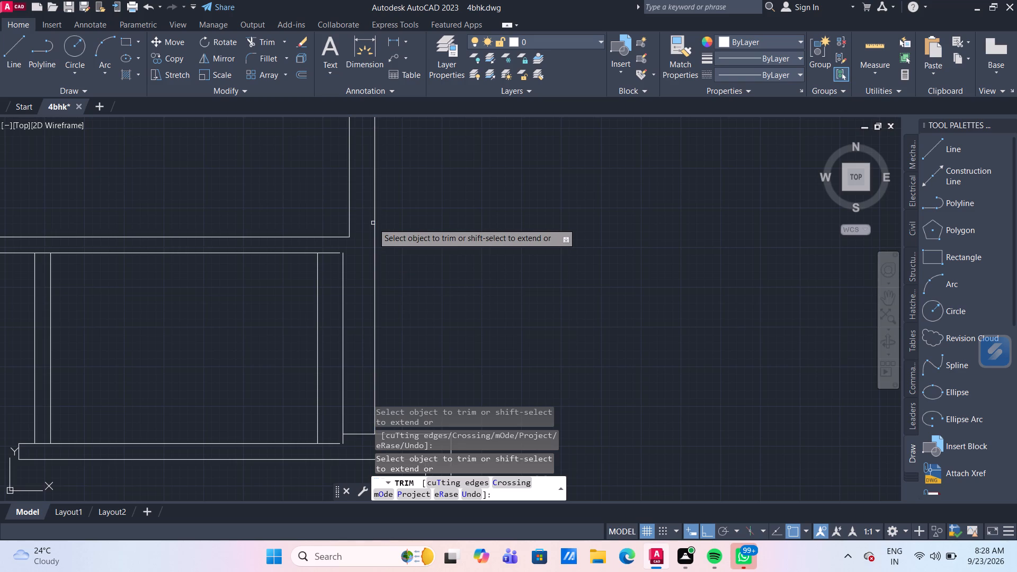
pyautogui.keyDown('shift'); pyautogui.click(330, 254); pyautogui.keyUp('shift')
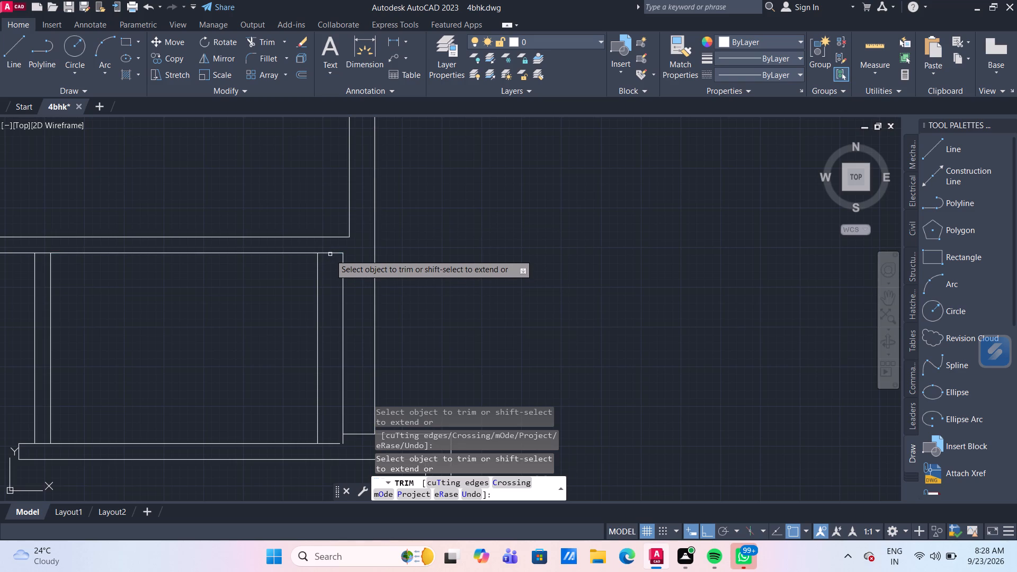
pyautogui.keyDown('shift'); pyautogui.click(333, 254); pyautogui.keyUp('shift')
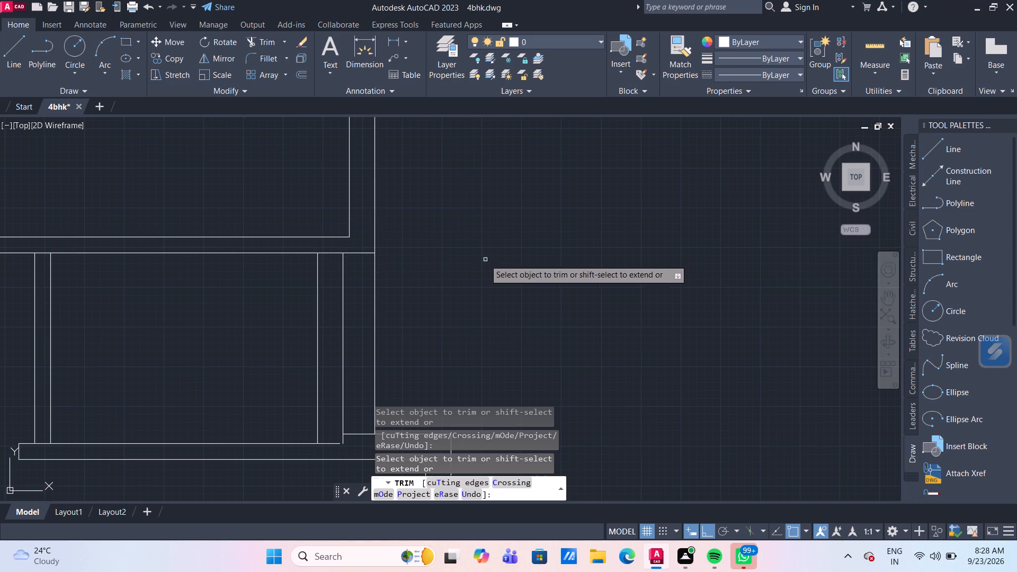
# Trim the excess lines around the small room's right wall, opening its top and bottom junctions and clearing the overhanging ends.
pyautogui.scroll(-1, 484, 260)
pyautogui.moveTo(480, 259); pyautogui.dragTo(405, 245, button='middle')
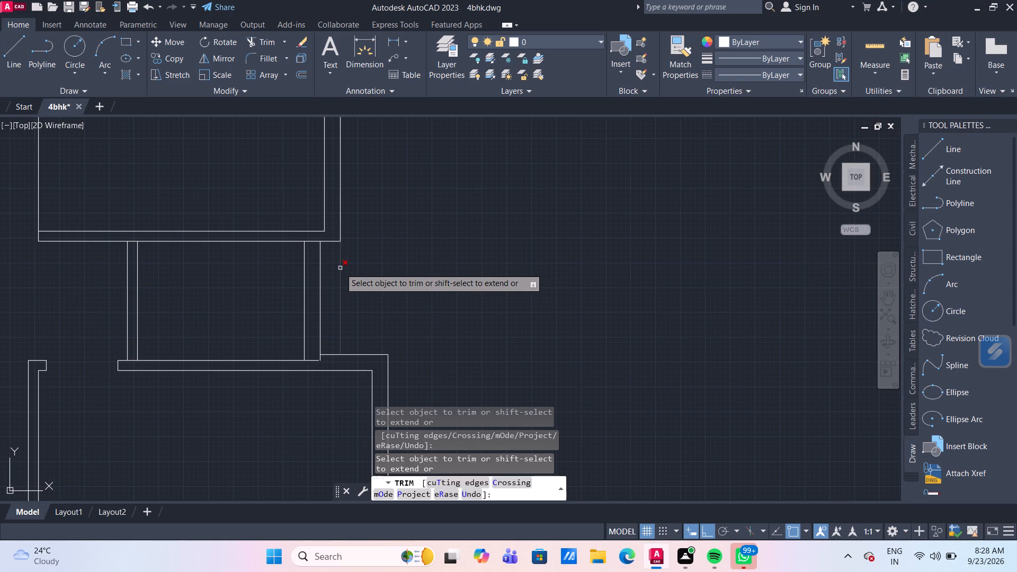
pyautogui.click(340, 268)
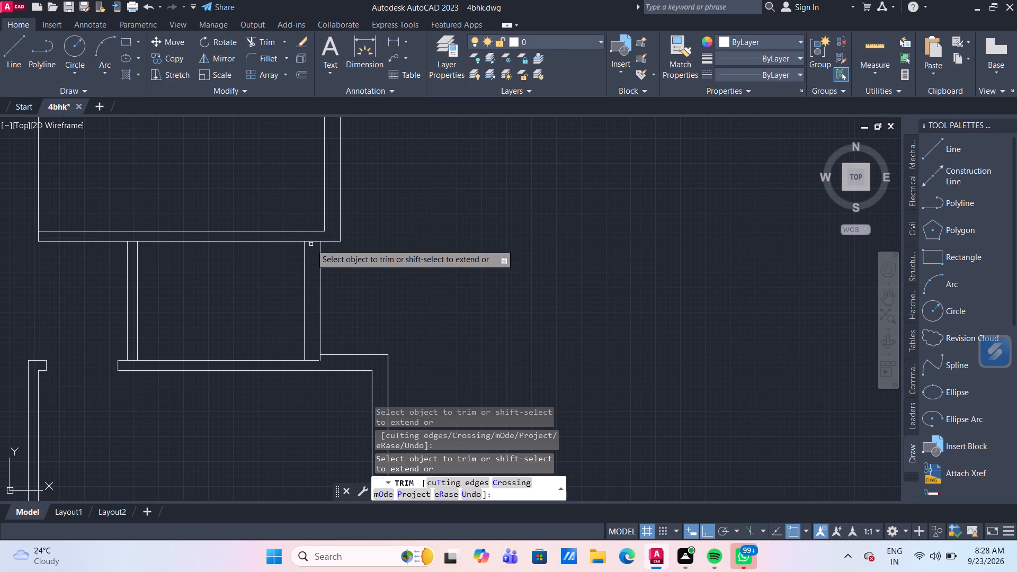
pyautogui.click(311, 242)
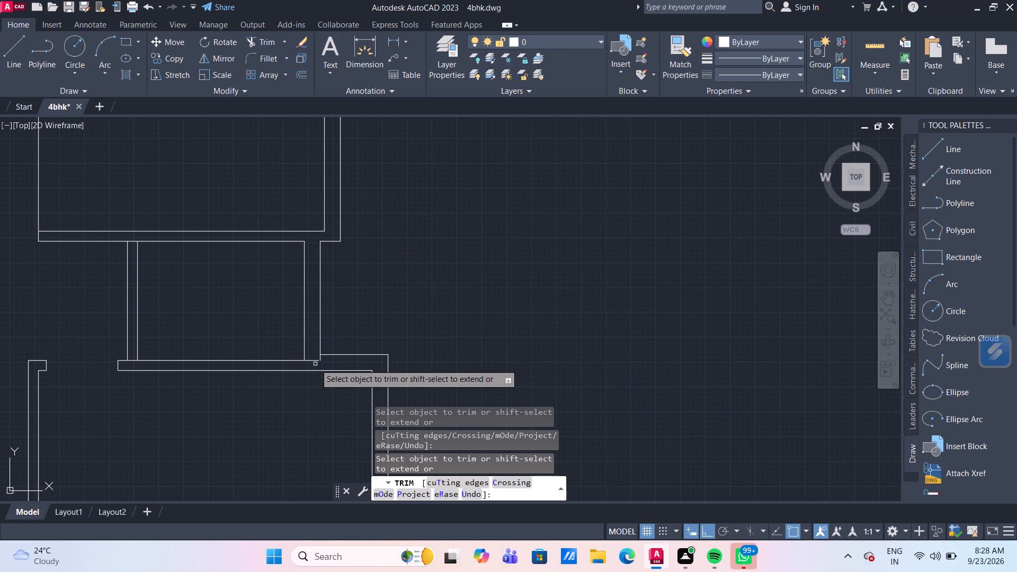
pyautogui.click(313, 361)
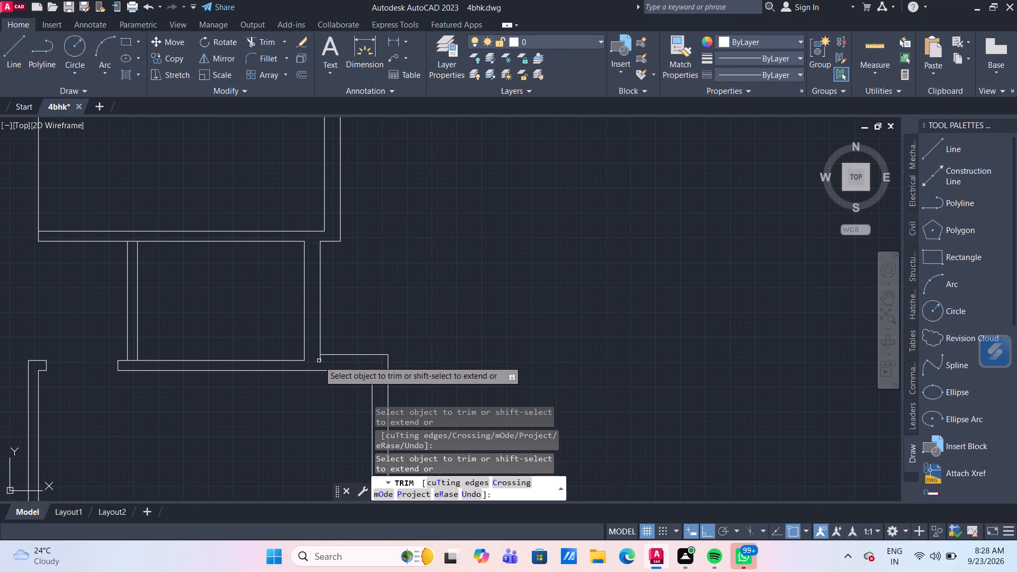
pyautogui.click(319, 361)
# Trim the lines crossing the small room's left wall at its bottom and top junctions.
pyautogui.scroll(-2, 469, 316)
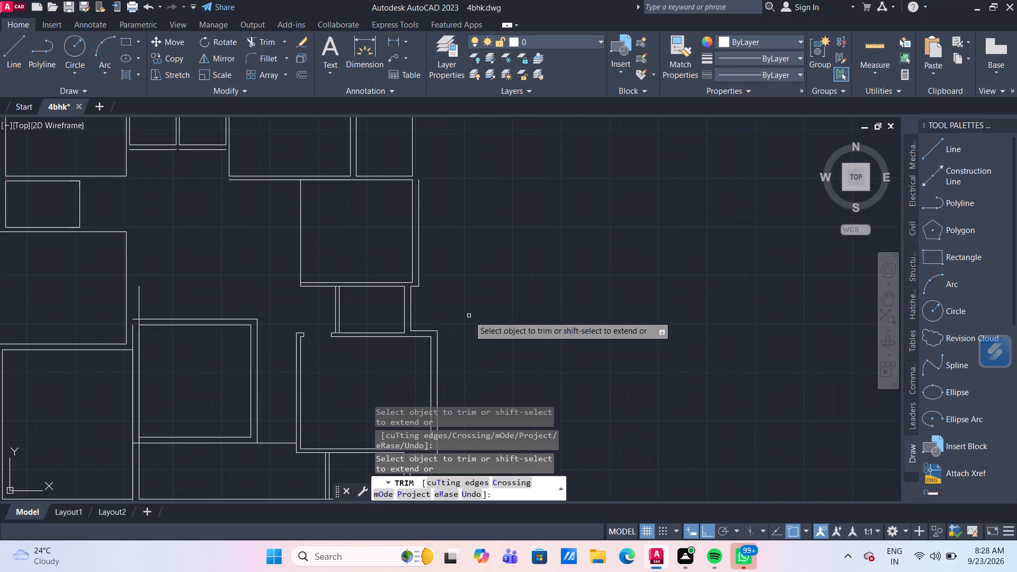
pyautogui.scroll(2, 370, 317)
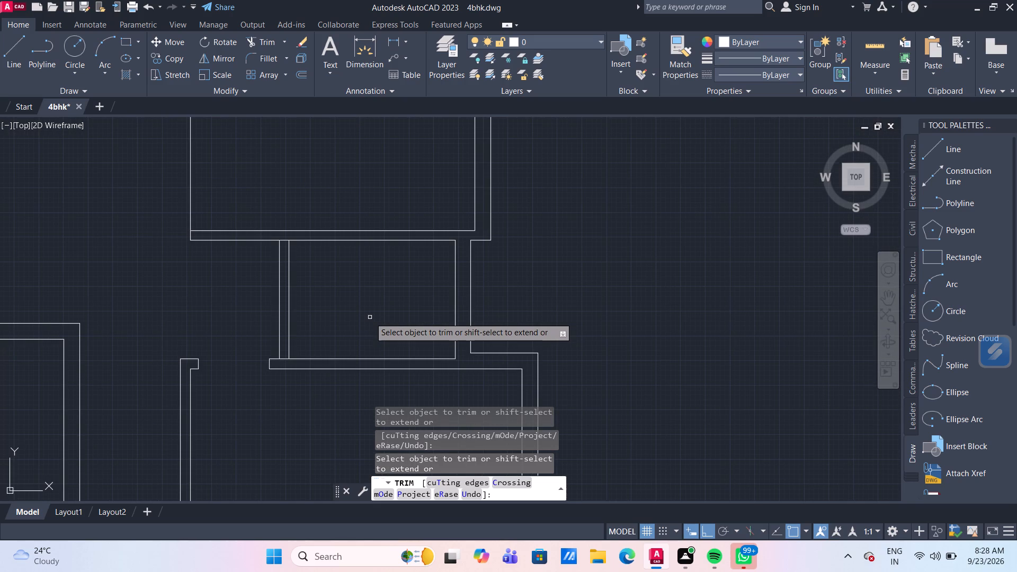
pyautogui.scroll(2, 305, 333)
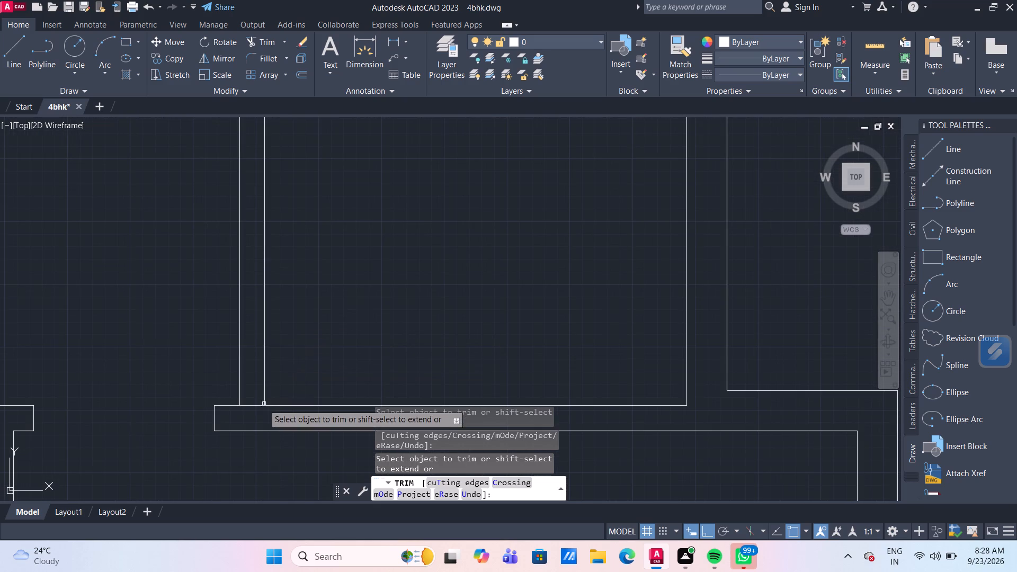
pyautogui.click(253, 408)
pyautogui.scroll(-2, 337, 253)
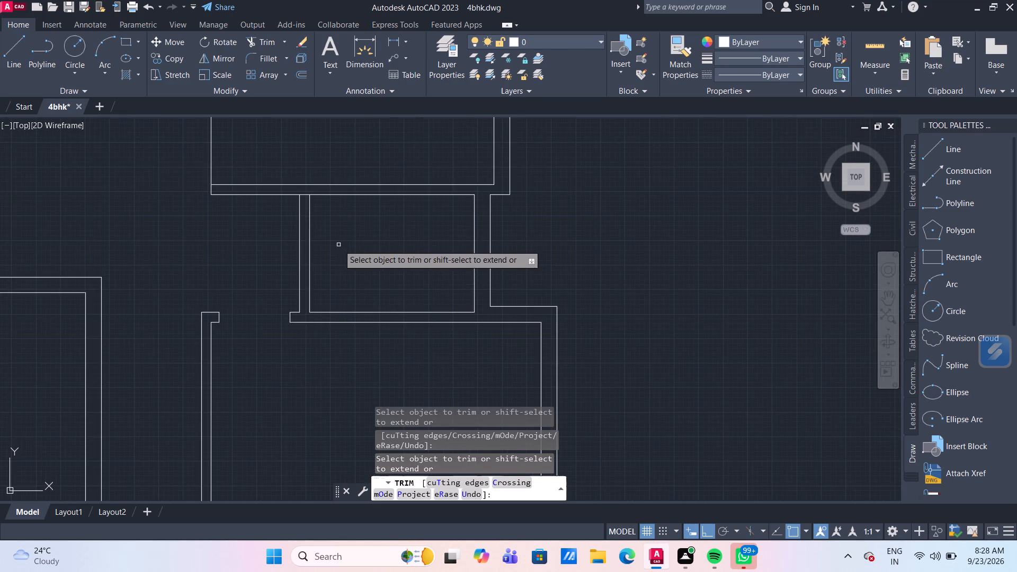
pyautogui.moveTo(342, 247); pyautogui.dragTo(344, 276, button='middle')
pyautogui.click(309, 222)
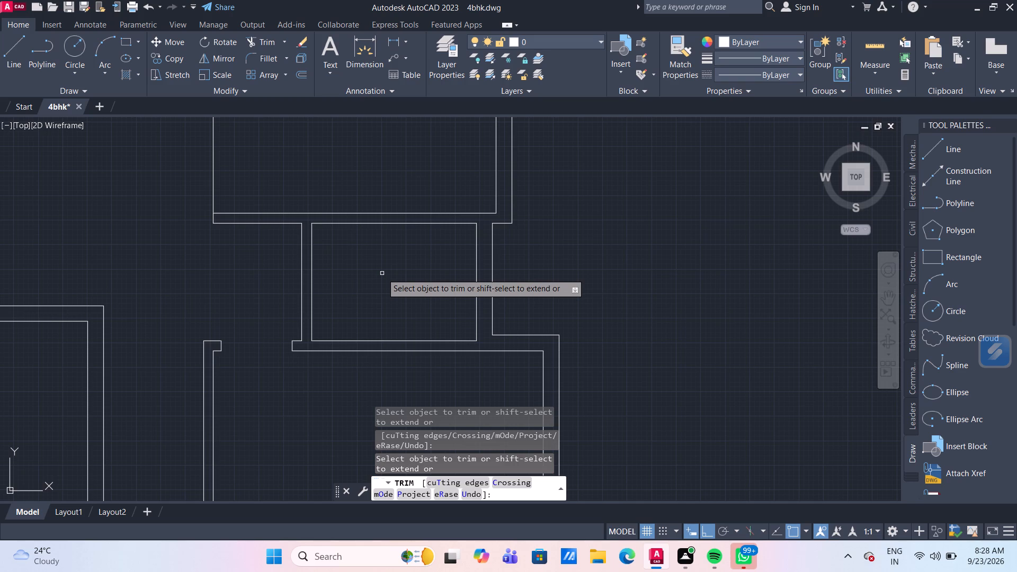
pyautogui.scroll(-2, 548, 285)
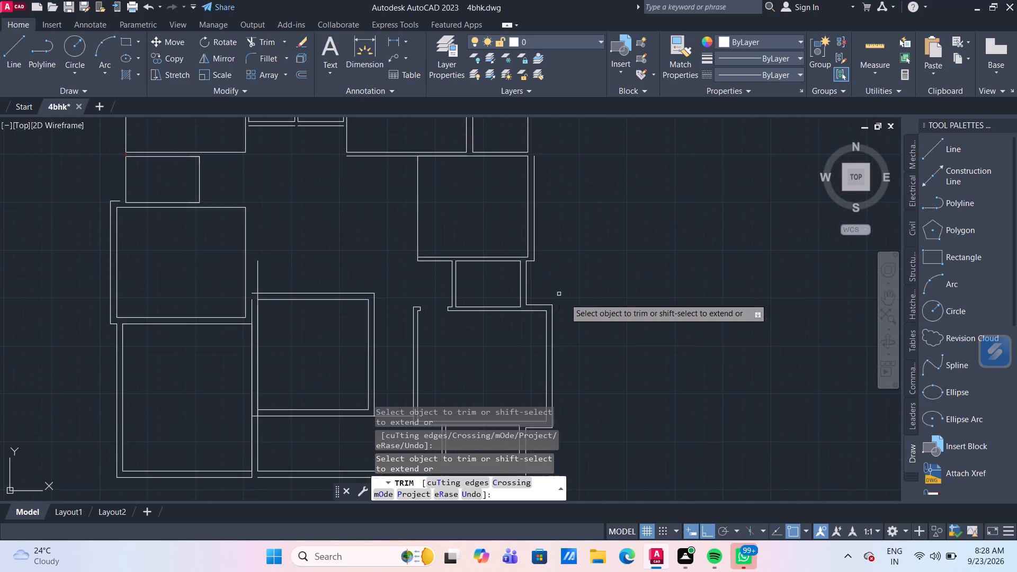
pyautogui.scroll(-2, 590, 321)
pyautogui.moveTo(595, 339); pyautogui.dragTo(402, 326, button='middle')
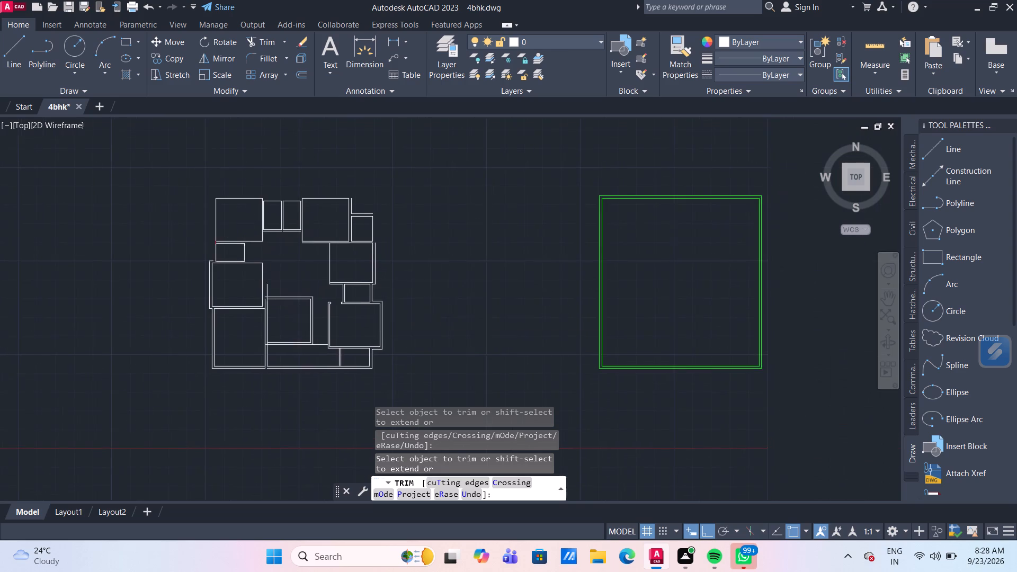
pyautogui.scroll(3, 396, 288)
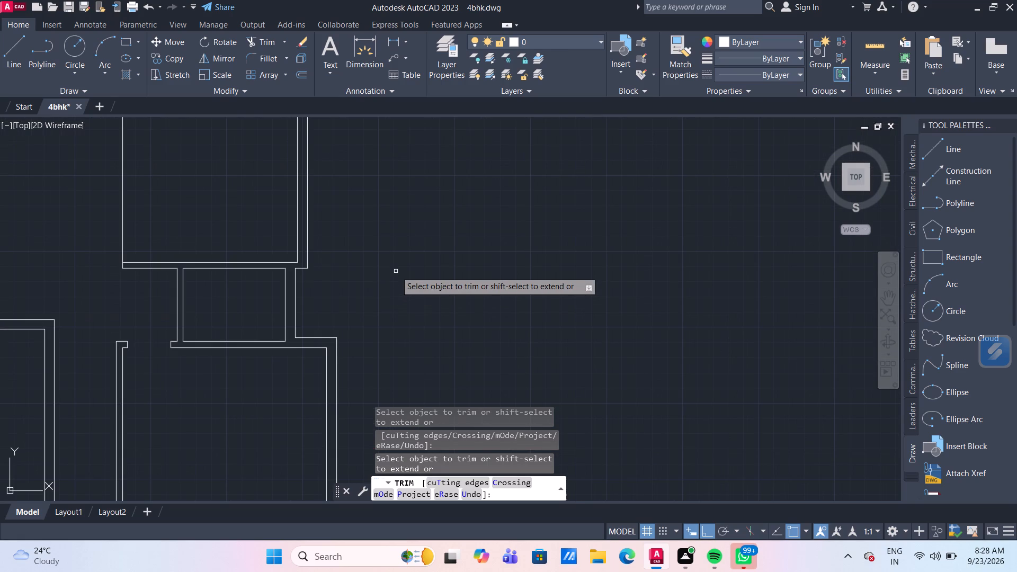
pyautogui.scroll(2, 314, 283)
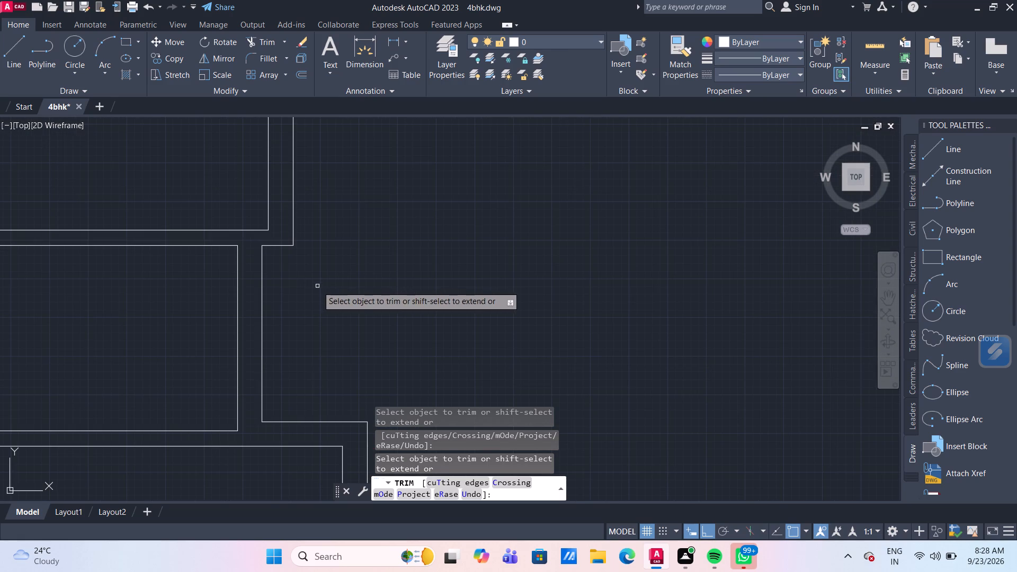
pyautogui.moveTo(323, 290); pyautogui.dragTo(333, 313, button='middle')
pyautogui.press('Escape')
# Offset the short outer line at the upper room's bottom-right corner, beside the small room, 3" downward.
pyautogui.scroll(1, 291, 289)
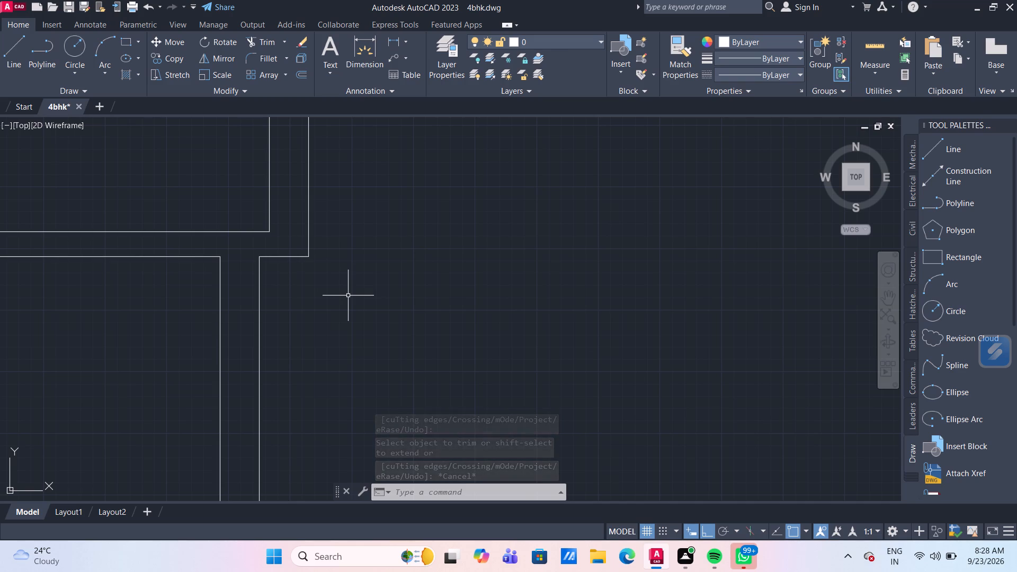
pyautogui.press('o')
pyautogui.press('Return')
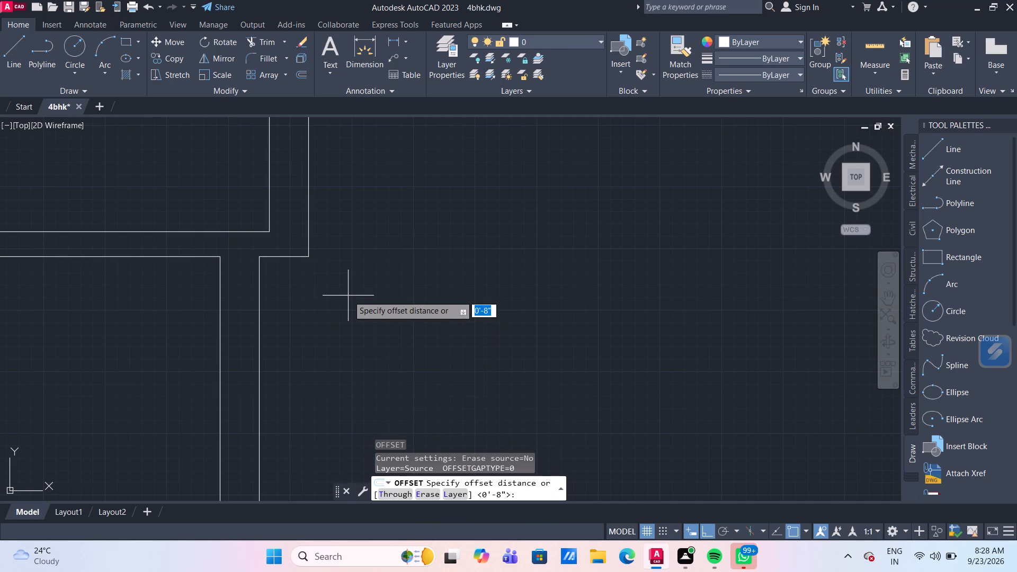
pyautogui.press('3')
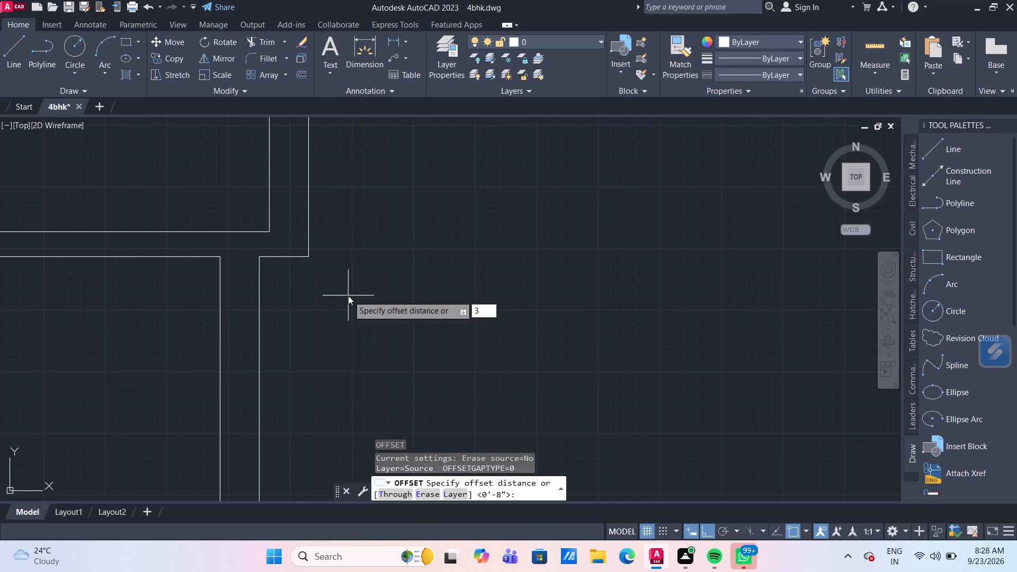
pyautogui.hotkey('shift', '"')
pyautogui.press('Return')
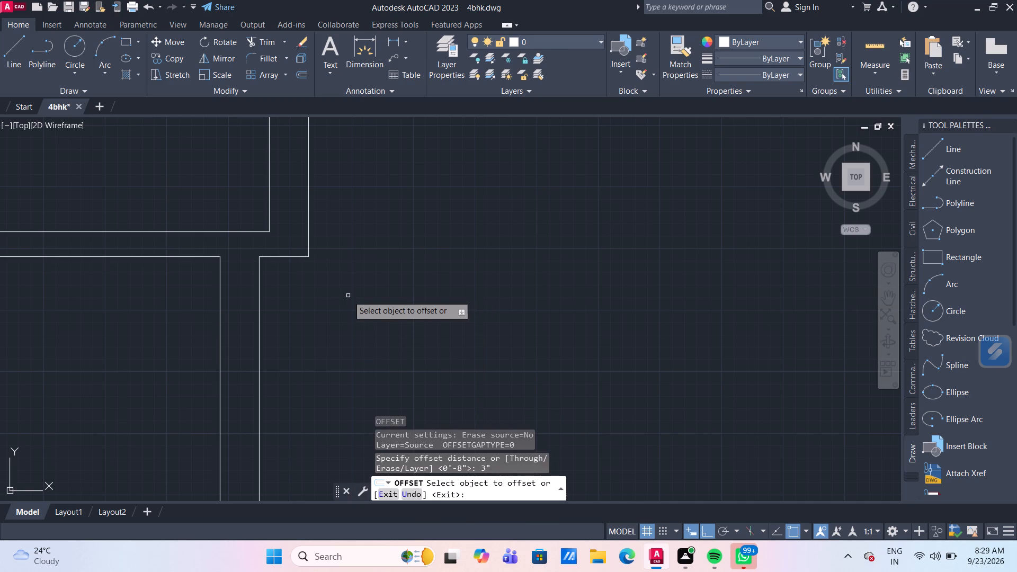
pyautogui.click(286, 257)
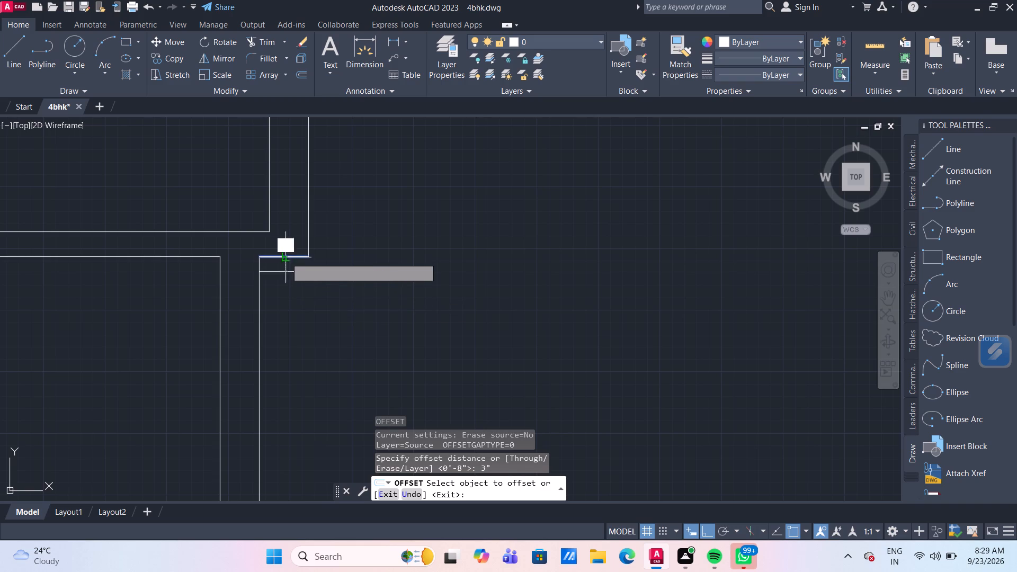
pyautogui.press('3')
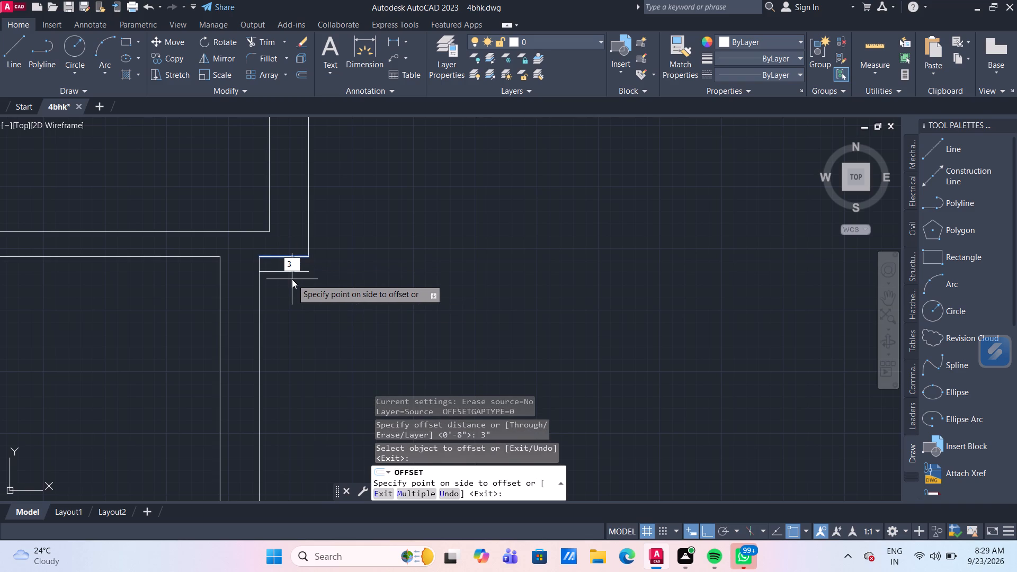
pyautogui.hotkey('shift', '"')
pyautogui.press('Return')
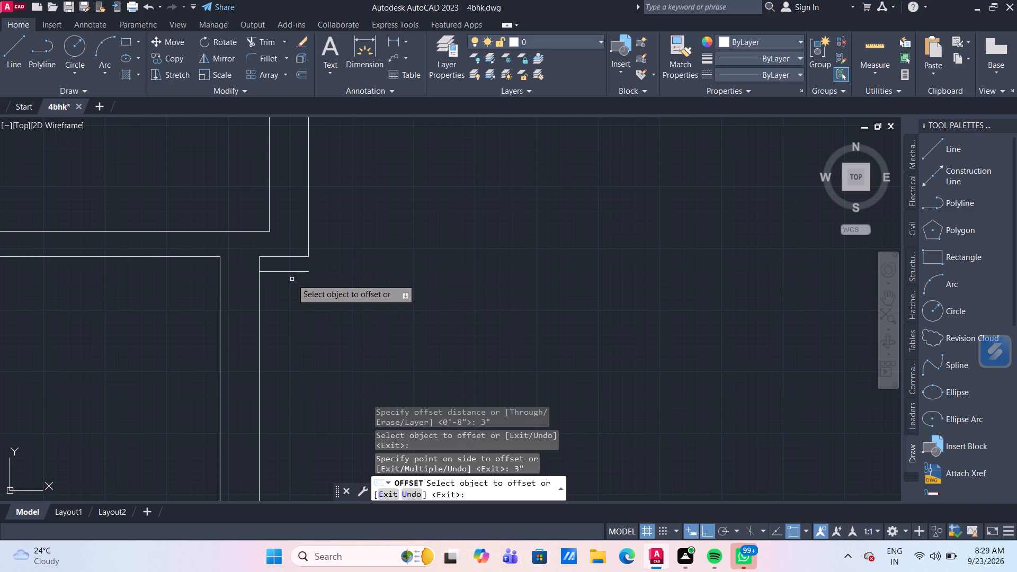
pyautogui.press('Escape')
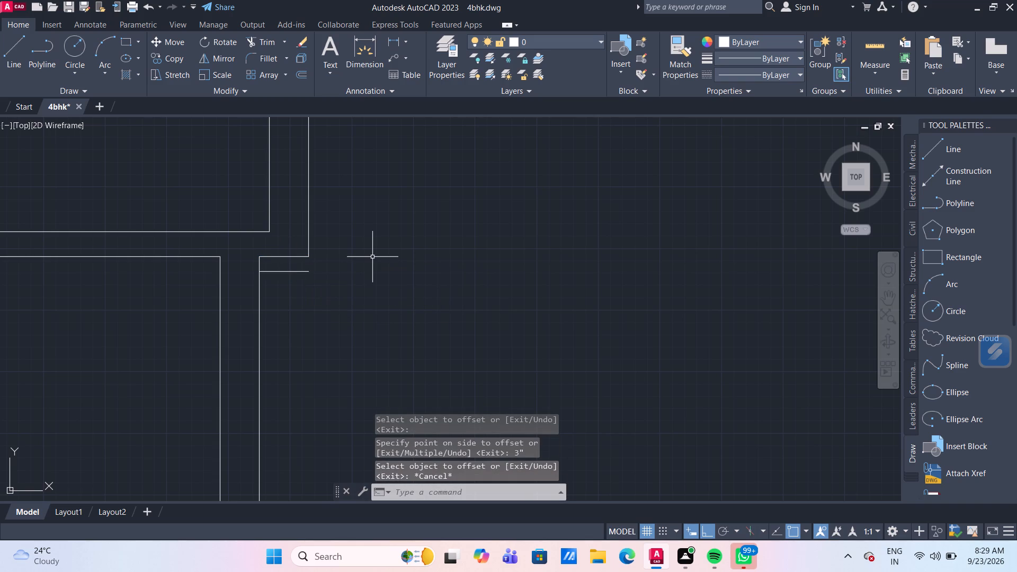
# Extend the upper room's outer right line to the offset short line, and trim away the original short line and the stub above the offset.
pyautogui.write('tr')
pyautogui.press('Return')
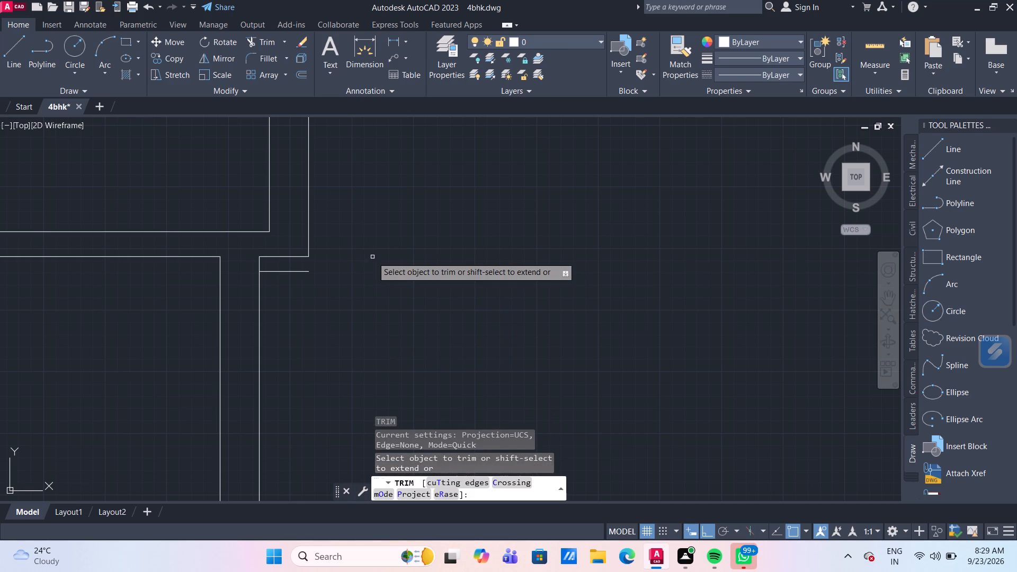
pyautogui.keyDown('shift'); pyautogui.click(310, 243); pyautogui.keyUp('shift')
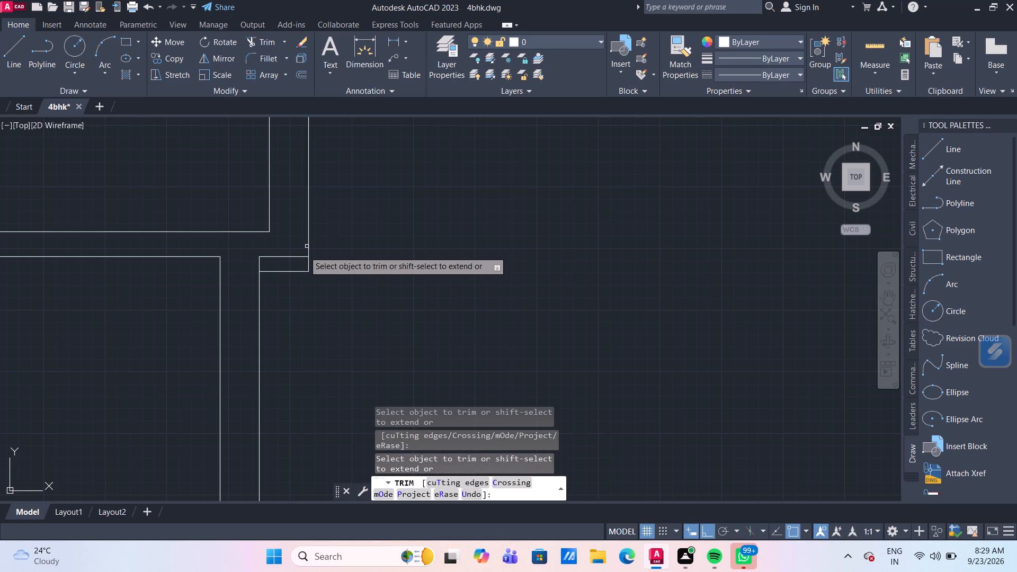
pyautogui.click(288, 258)
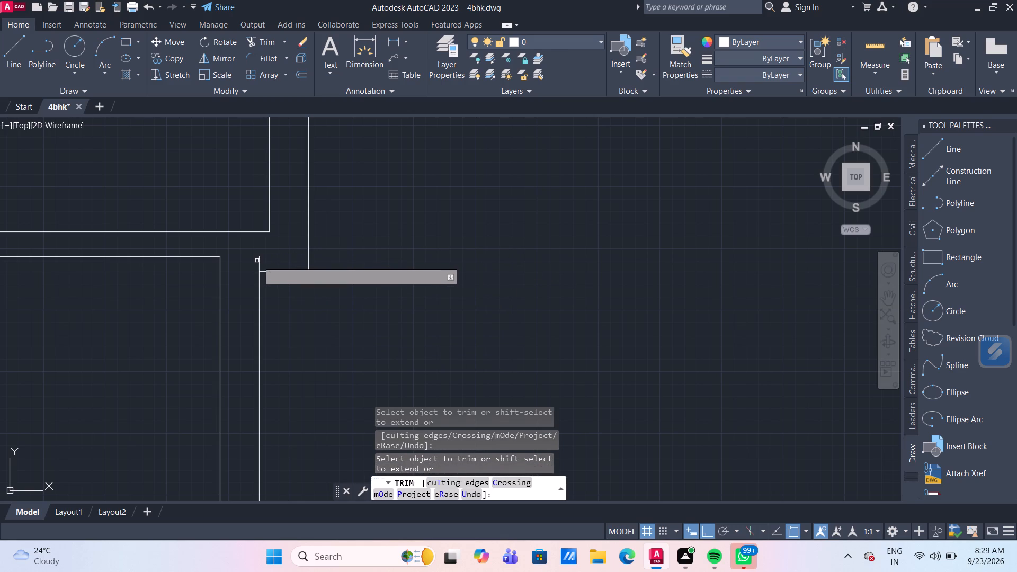
pyautogui.click(259, 262)
pyautogui.scroll(-2, 388, 240)
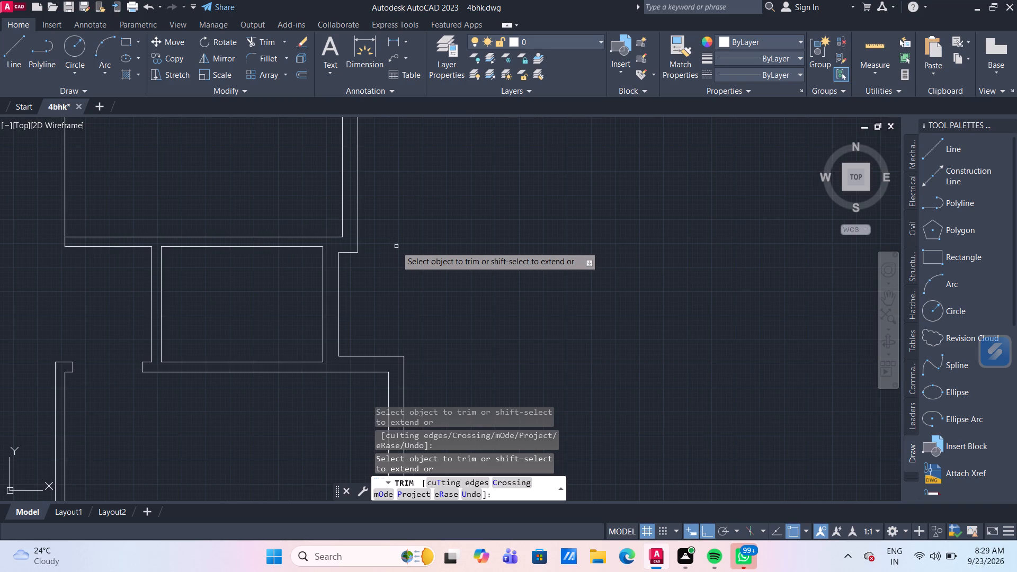
pyautogui.scroll(-1, 396, 246)
pyautogui.moveTo(405, 209); pyautogui.dragTo(427, 309, button='middle')
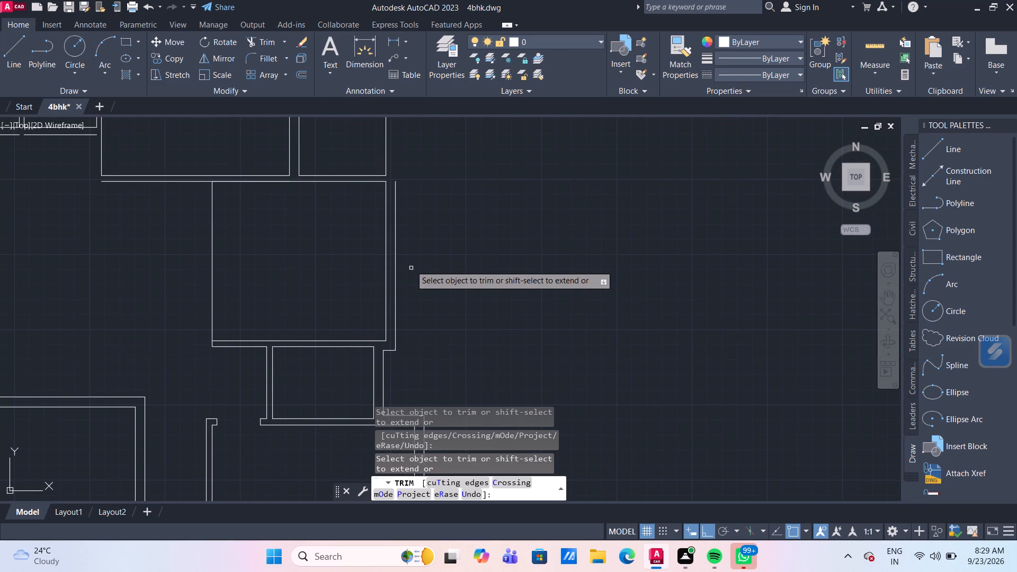
pyautogui.scroll(-2, 435, 221)
pyautogui.moveTo(451, 216); pyautogui.dragTo(361, 292, button='middle')
pyautogui.press('Escape')
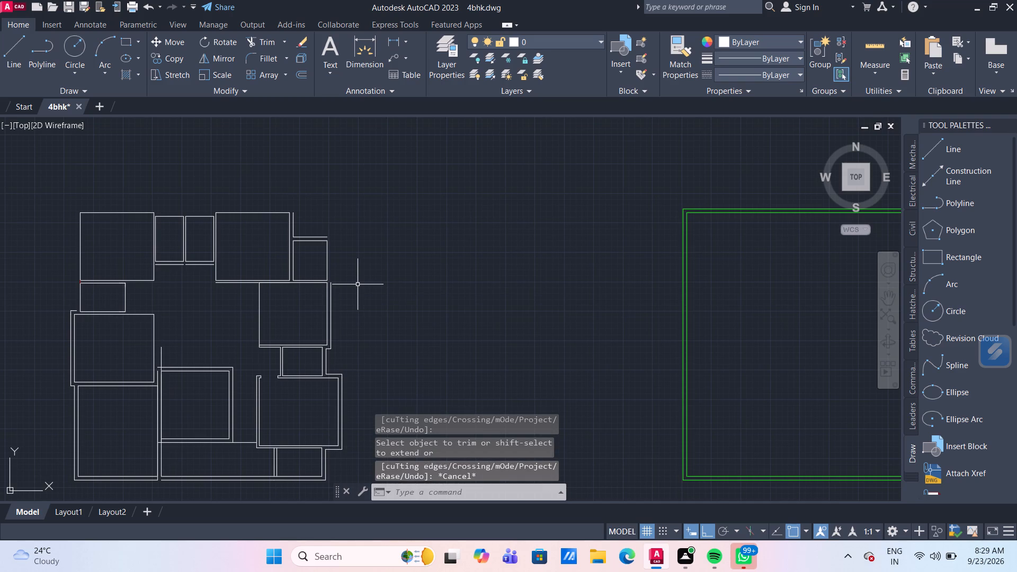
# Offset the right wall line of the small room at the plan's upper right 8" outward.
pyautogui.press('o')
pyautogui.press('Return')
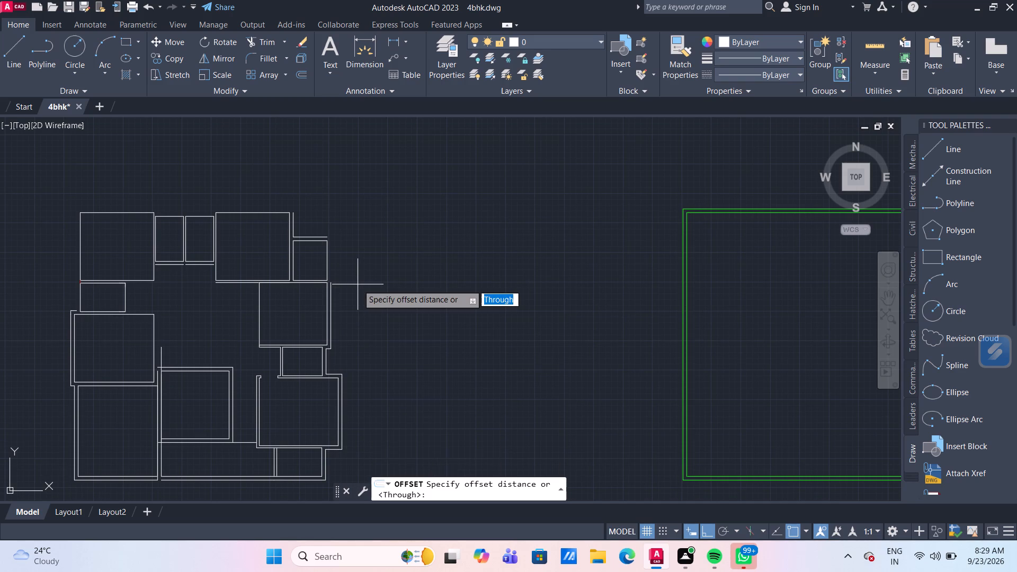
pyautogui.press('Return')
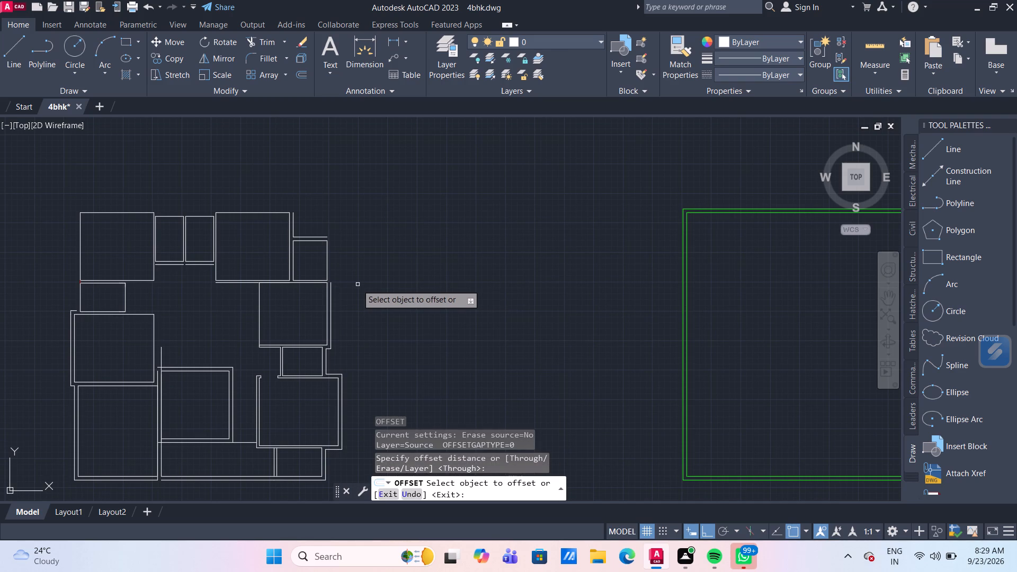
pyautogui.scroll(3, 328, 264)
pyautogui.click(319, 258)
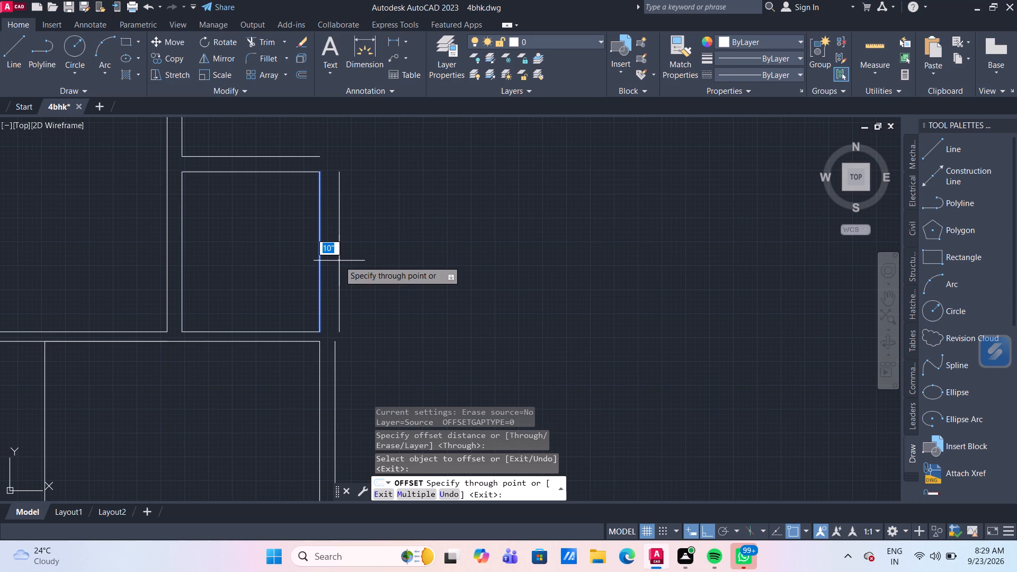
pyautogui.press('8')
pyautogui.hotkey('shift', '"')
pyautogui.press('Return')
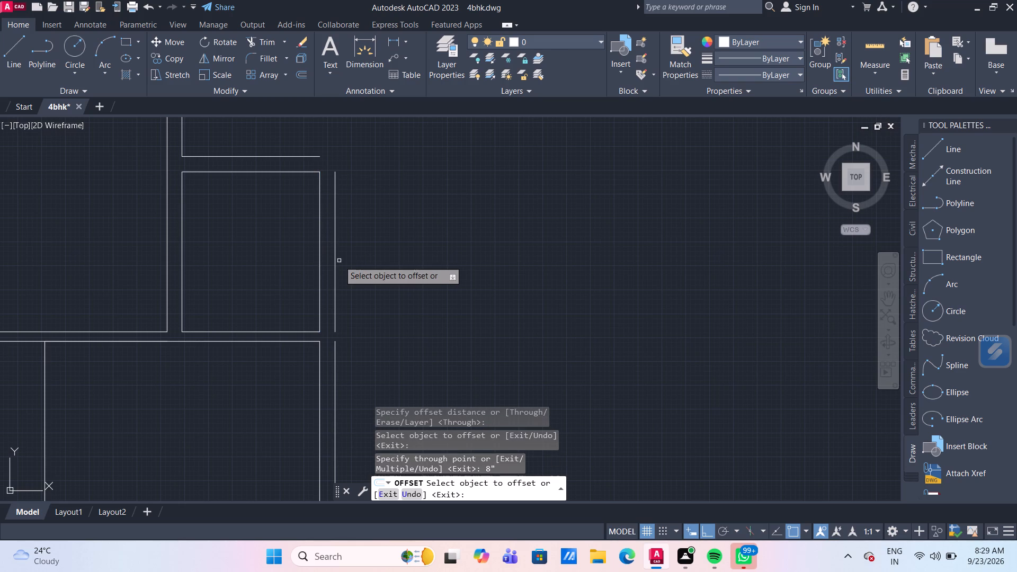
# Measure the width and height of the large room between the two small rooms on the plan's right side.
pyautogui.scroll(1, 364, 359)
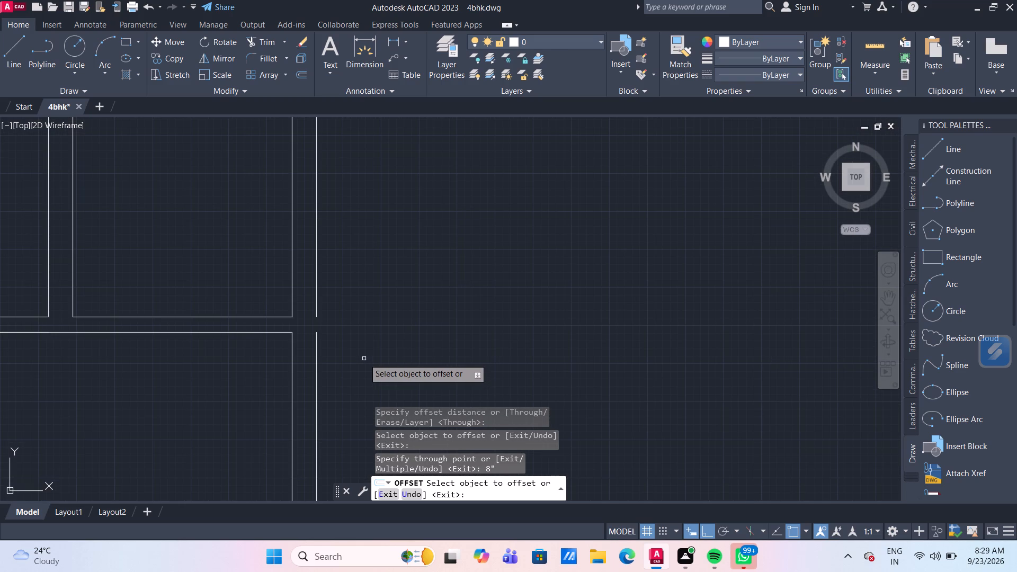
pyautogui.scroll(-2, 364, 359)
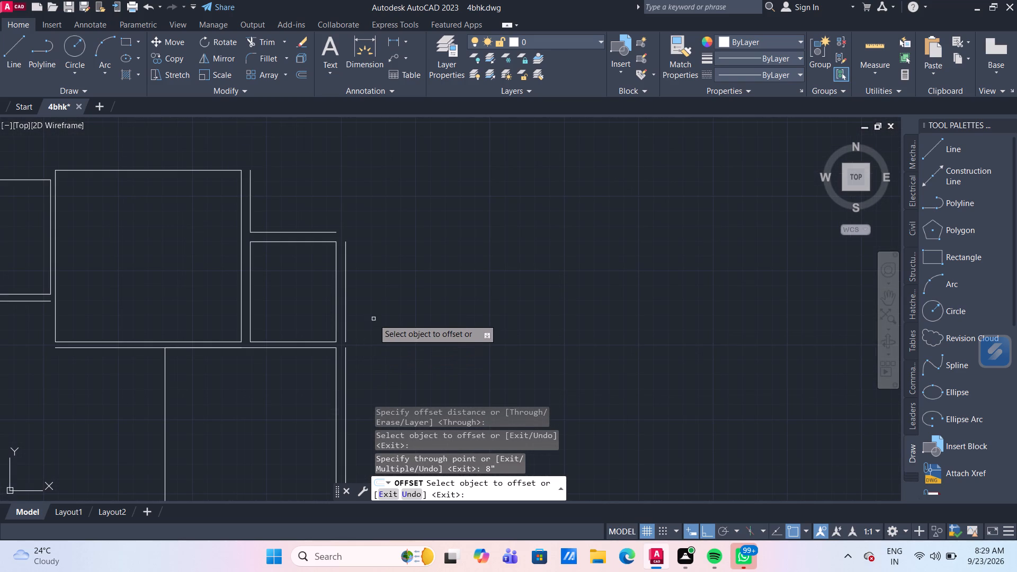
pyautogui.scroll(-1, 373, 319)
pyautogui.moveTo(335, 364); pyautogui.dragTo(447, 246, button='middle')
pyautogui.scroll(1, 393, 285)
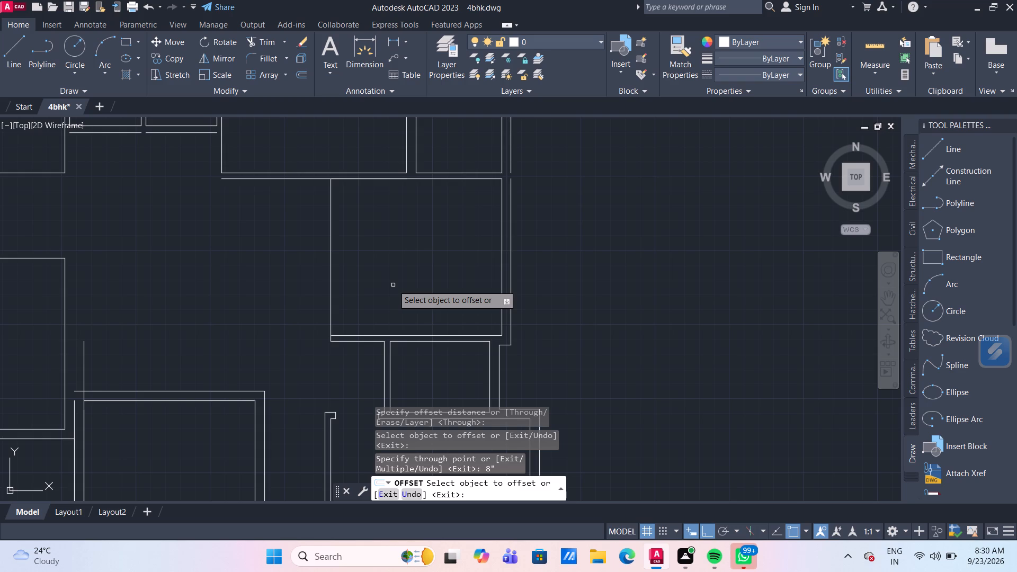
pyautogui.scroll(-2, 393, 285)
pyautogui.moveTo(411, 363); pyautogui.dragTo(373, 301, button='middle')
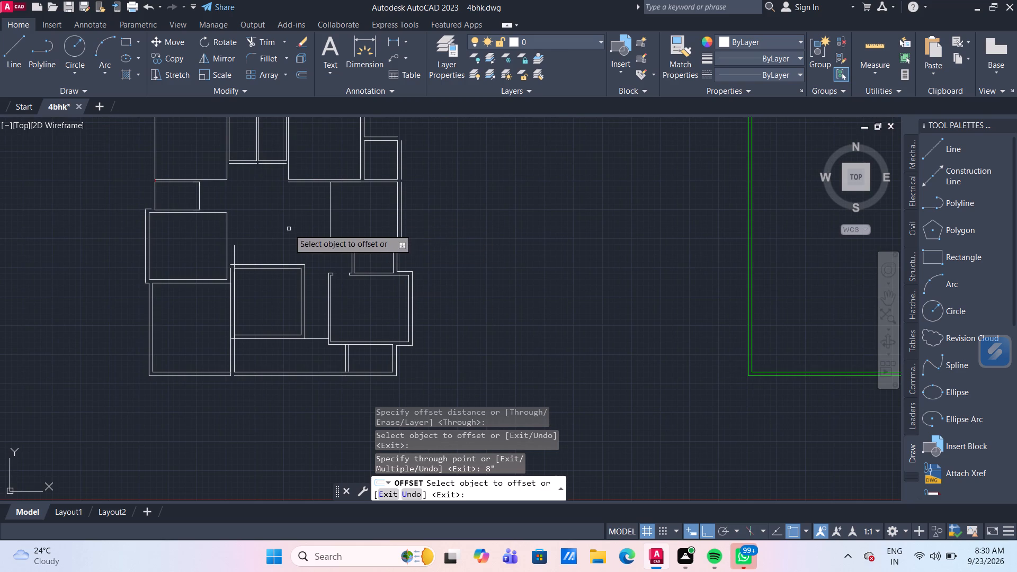
pyautogui.scroll(1, 359, 215)
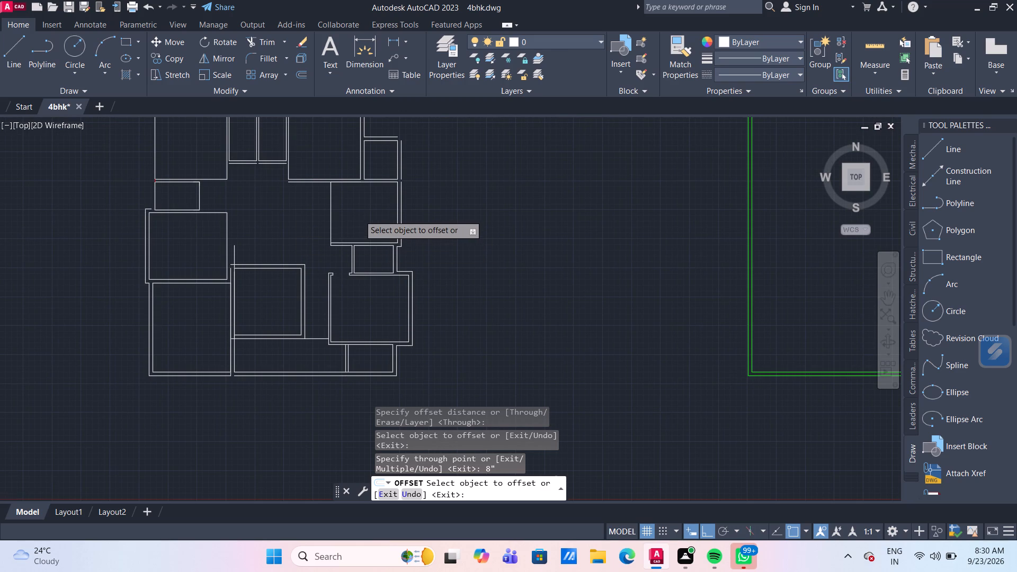
pyautogui.scroll(1, 359, 215)
pyautogui.moveTo(359, 215); pyautogui.dragTo(351, 256, button='middle')
pyautogui.click(864, 48)
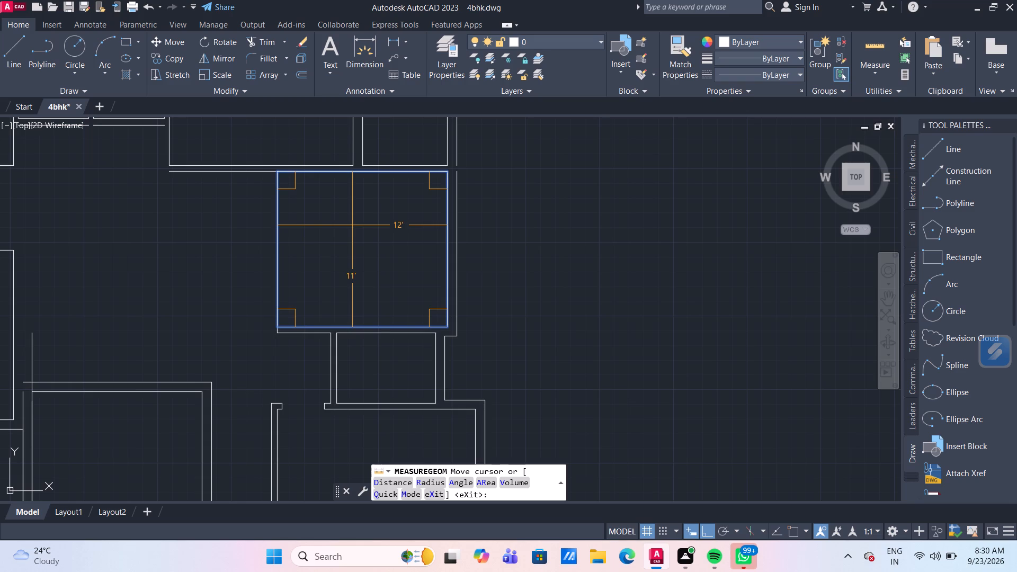
pyautogui.scroll(-2, 352, 225)
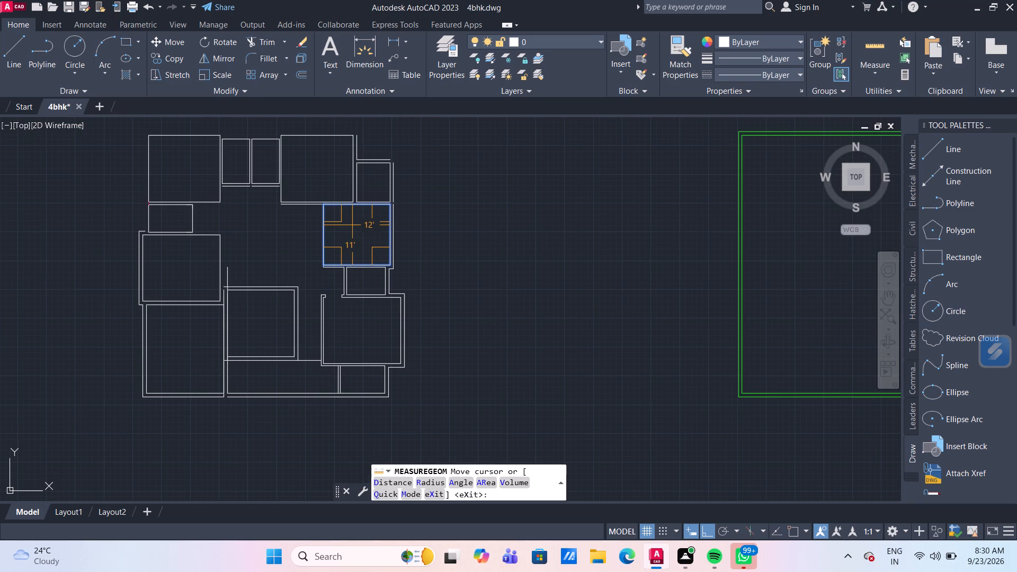
pyautogui.scroll(2, 347, 224)
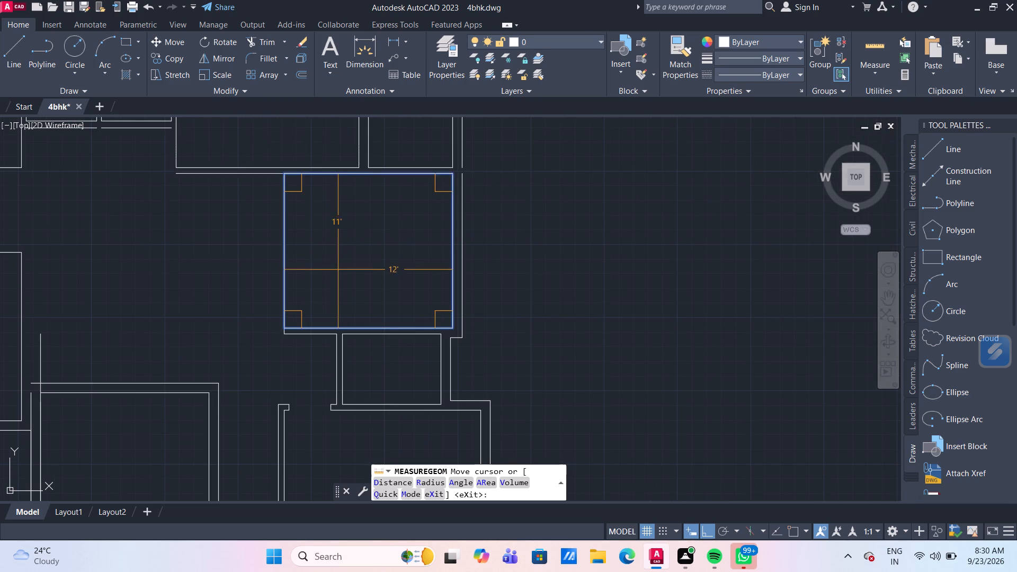
pyautogui.press('Escape')
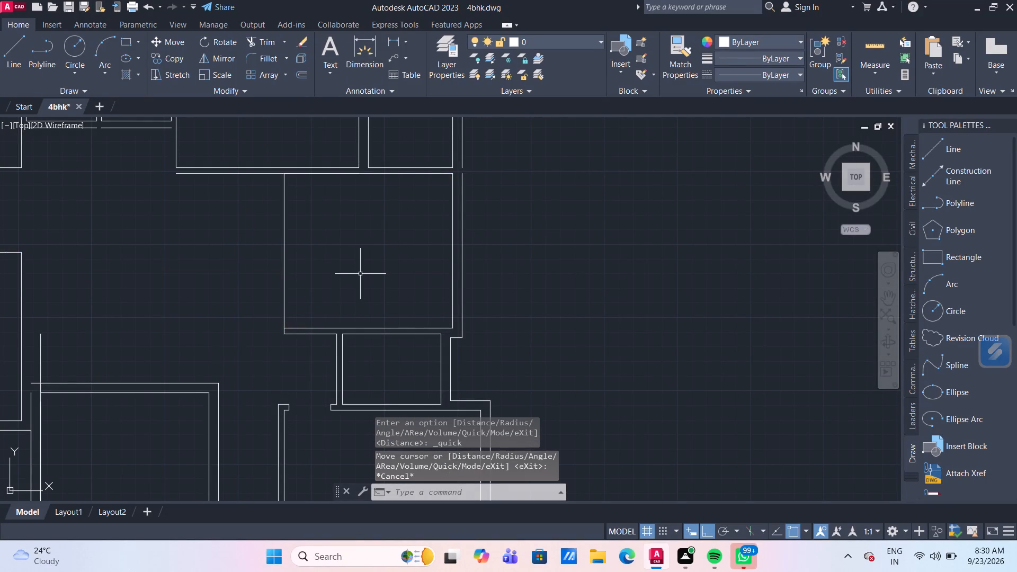
# Offset the left wall line of the large room between the two right-side small rooms 5" outward.
pyautogui.press('o')
pyautogui.press('Return')
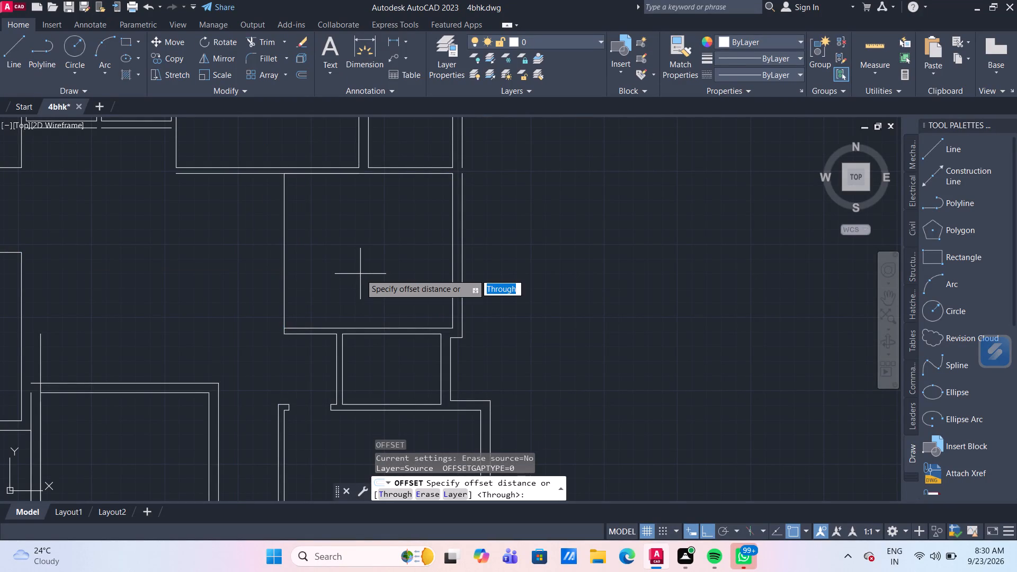
pyautogui.press('Return')
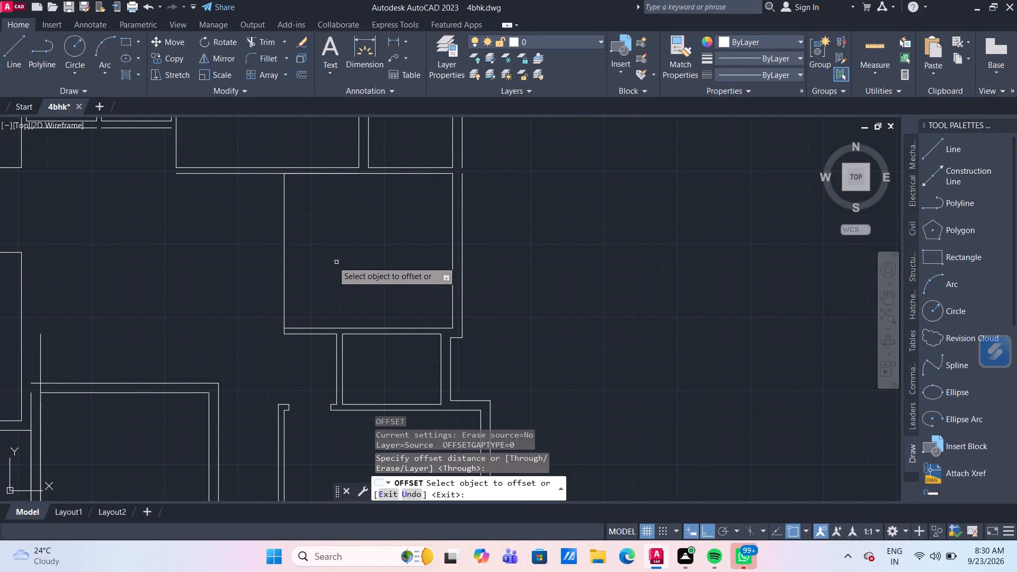
pyautogui.moveTo(284, 244); pyautogui.dragTo(275, 243)
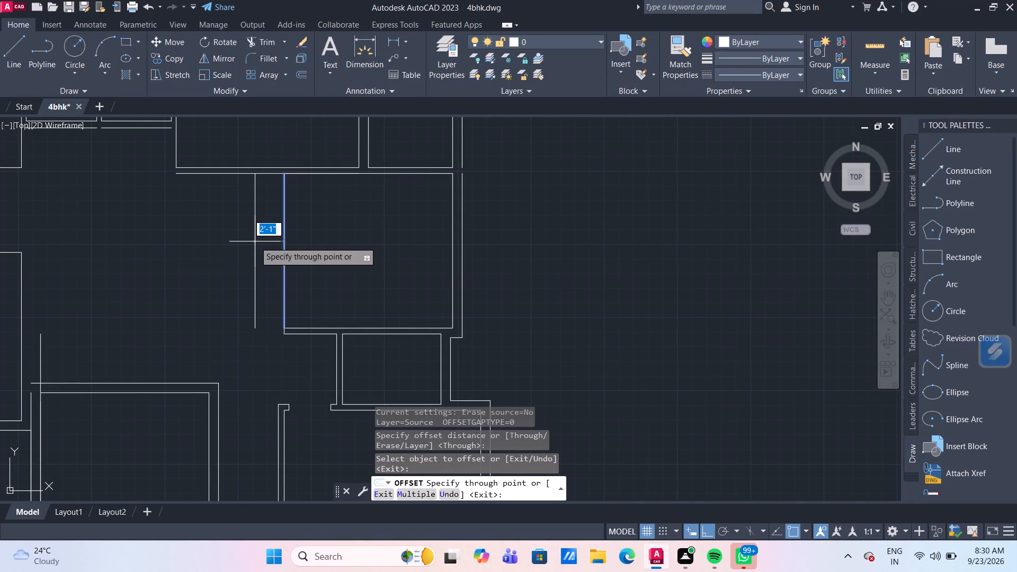
pyautogui.write('5"')
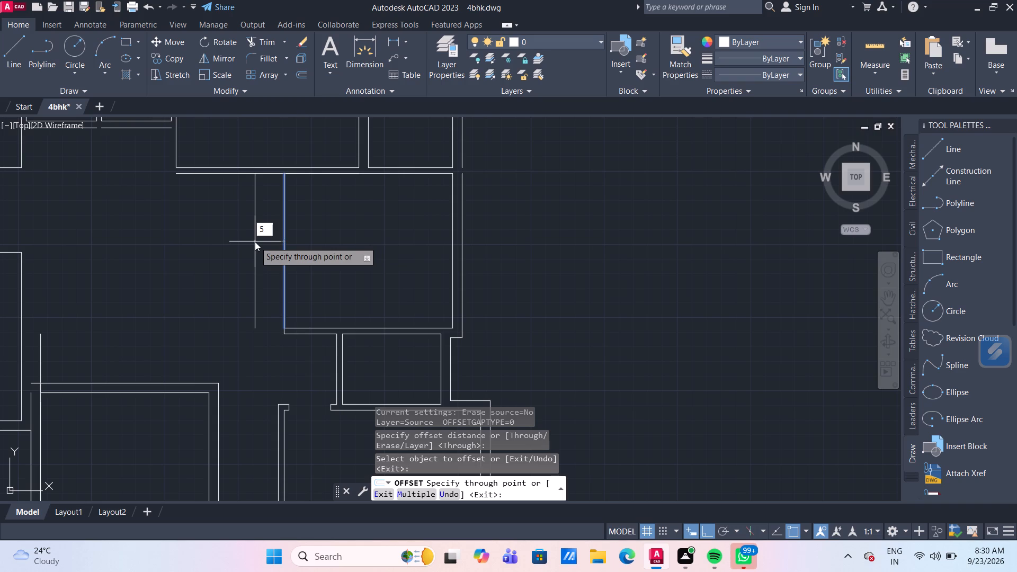
pyautogui.press('Return')
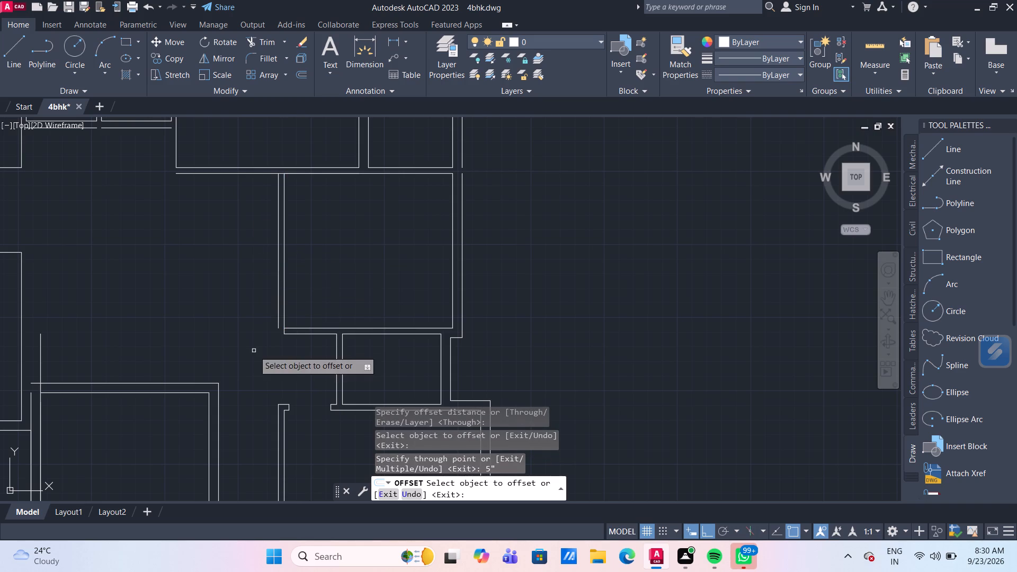
pyautogui.moveTo(286, 355); pyautogui.dragTo(201, 258, button='middle')
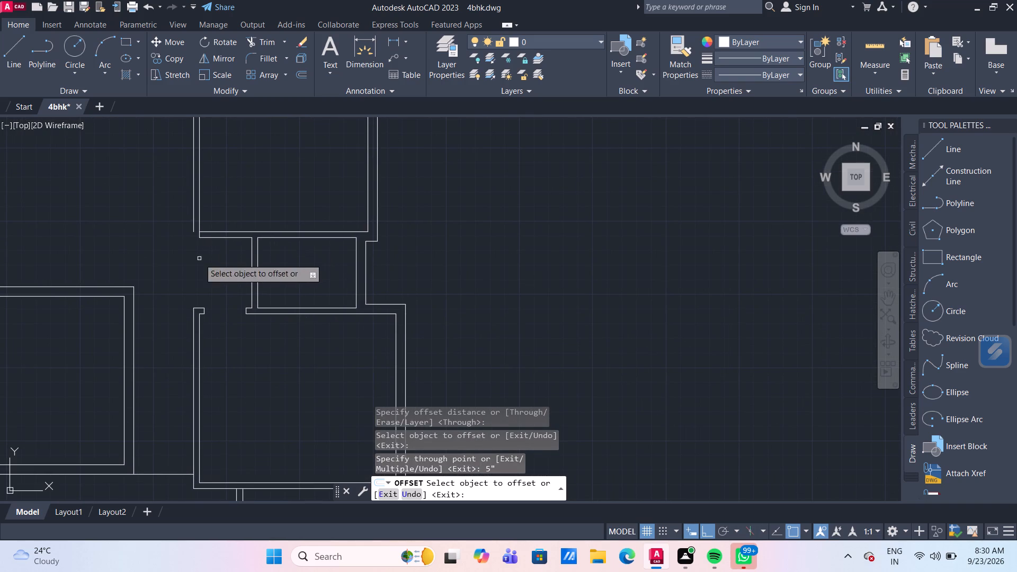
# Stretch the outer left wall line of the large room between the two right-side small rooms 5" down, level with its outer bottom line.
pyautogui.moveTo(199, 258); pyautogui.dragTo(204, 352, button='middle')
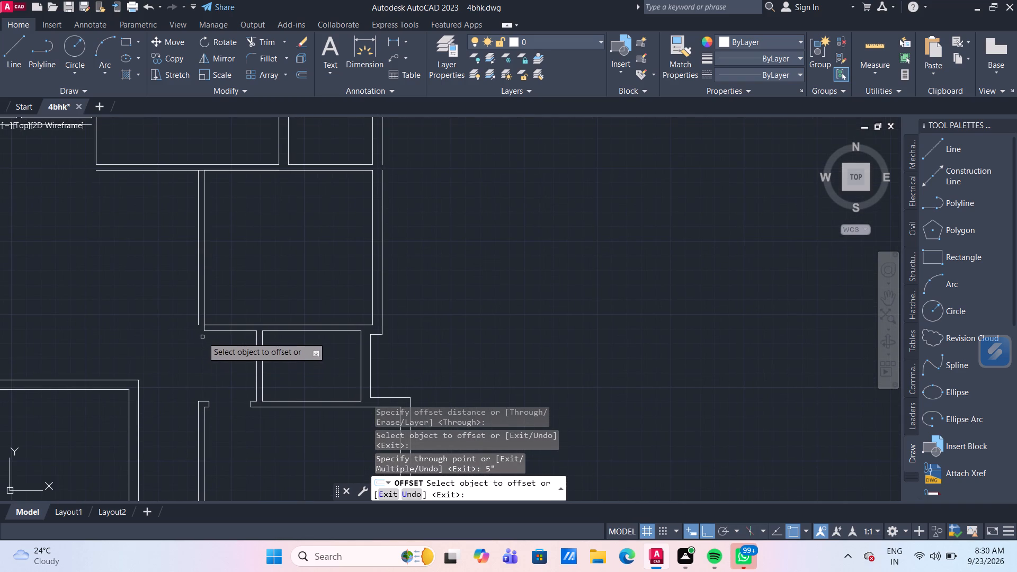
pyautogui.press('Escape')
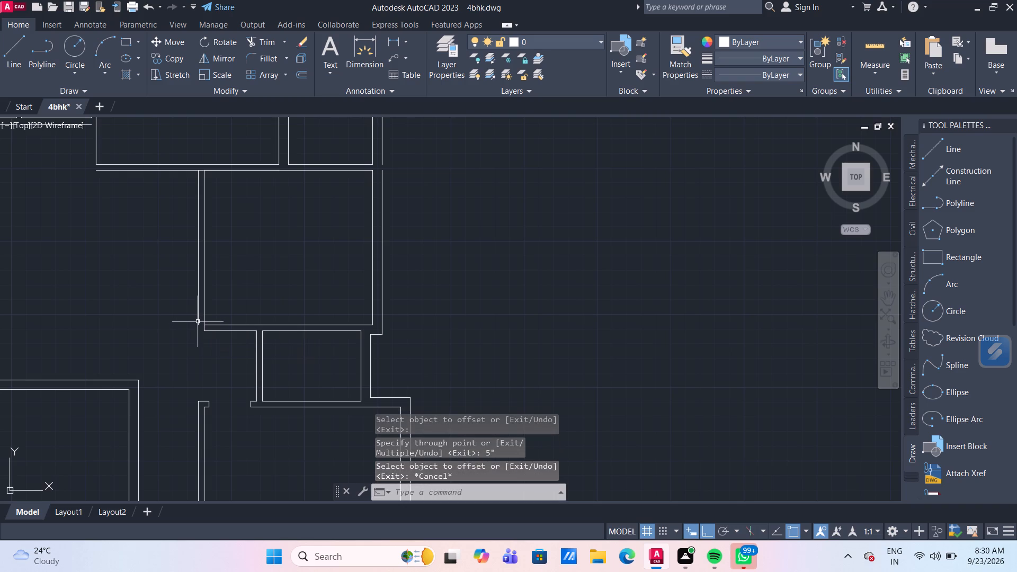
pyautogui.click(198, 321)
pyautogui.click(201, 327)
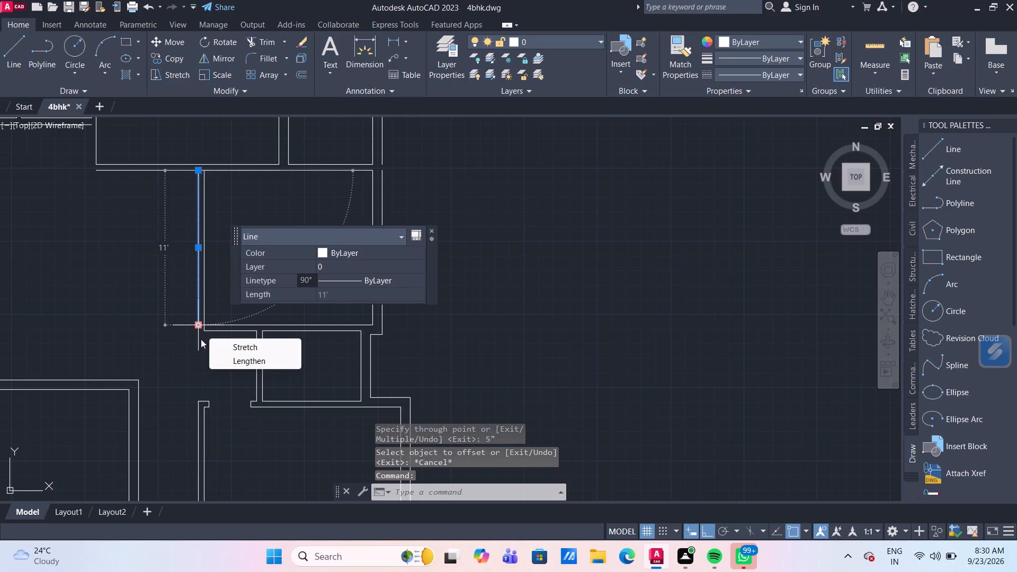
pyautogui.scroll(5, 200, 336)
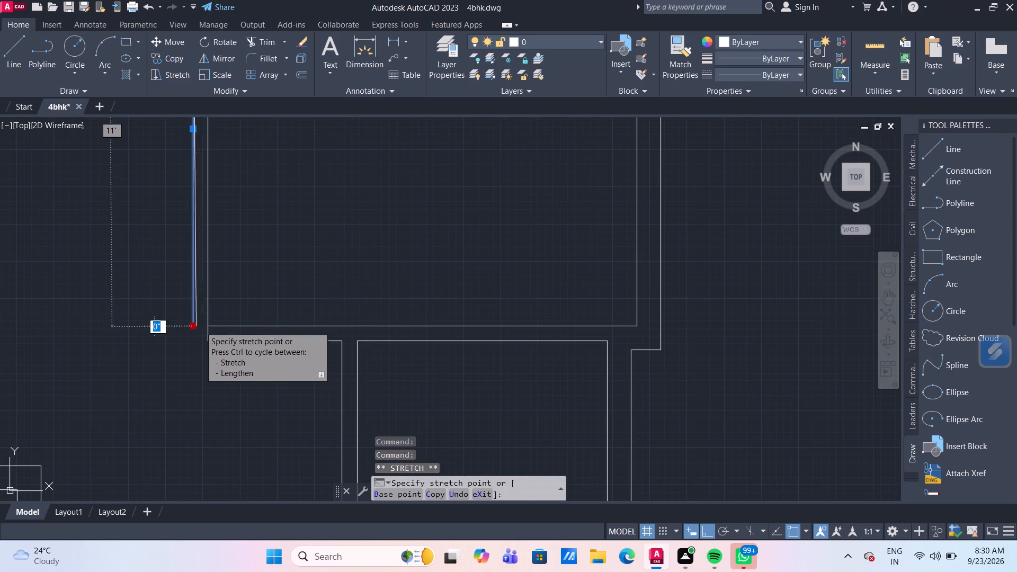
pyautogui.click(194, 327)
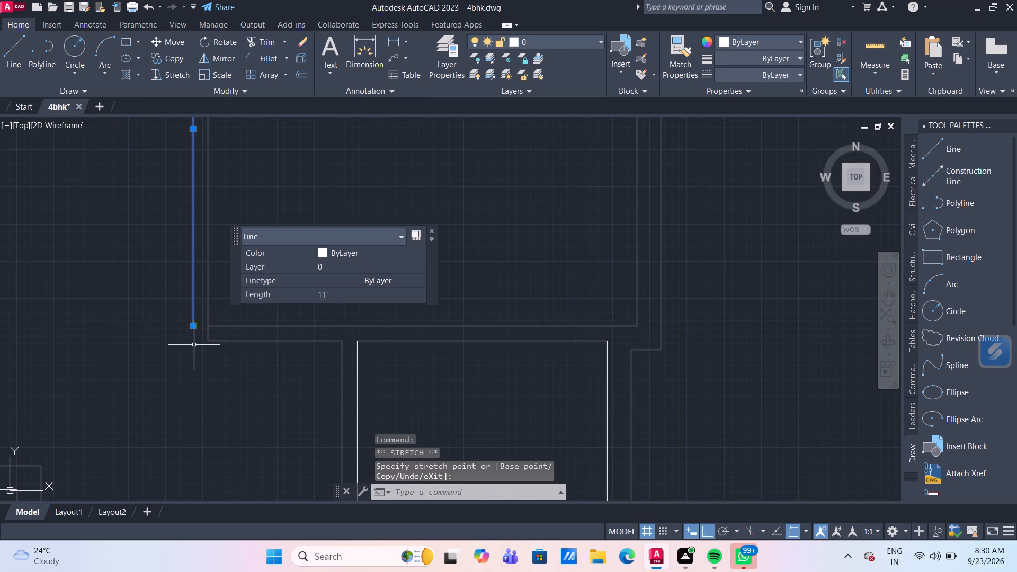
pyautogui.click(192, 326)
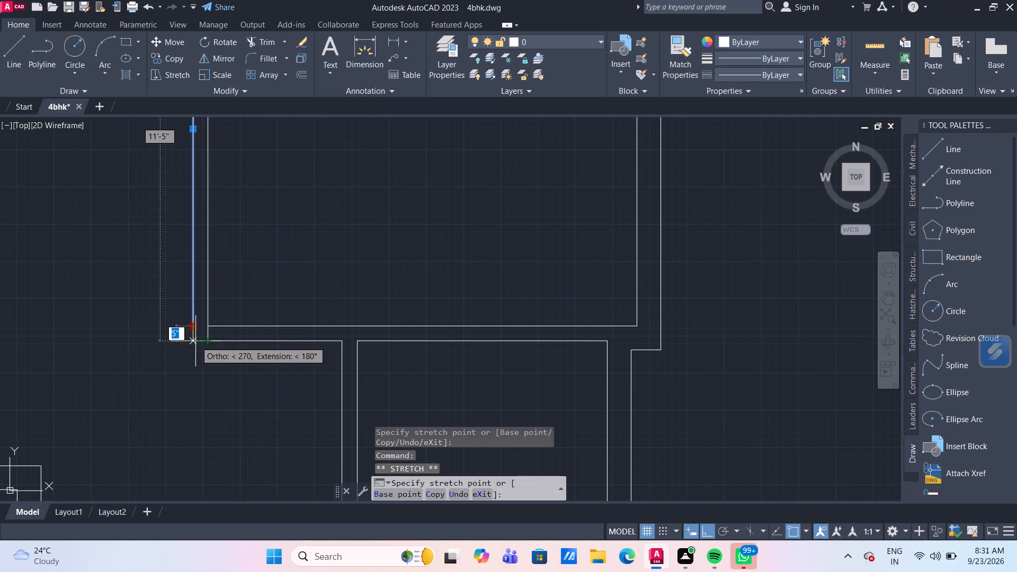
pyautogui.click(192, 342)
pyautogui.press('Escape')
pyautogui.press('Escape')
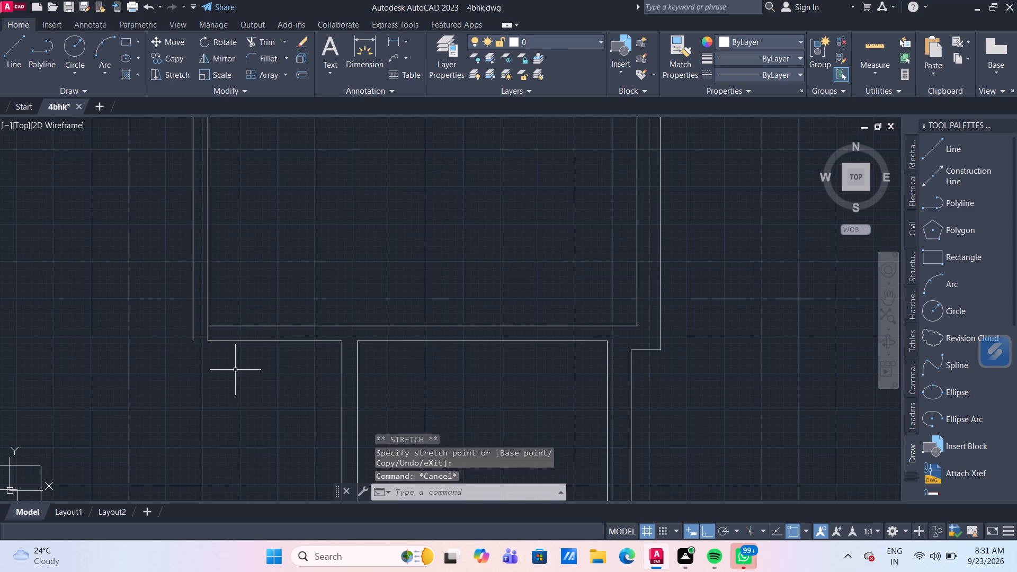
# Extend the room's outer bottom line to the stretched left wall line and trim the inner stub at that corner.
pyautogui.write('tr')
pyautogui.press('Return')
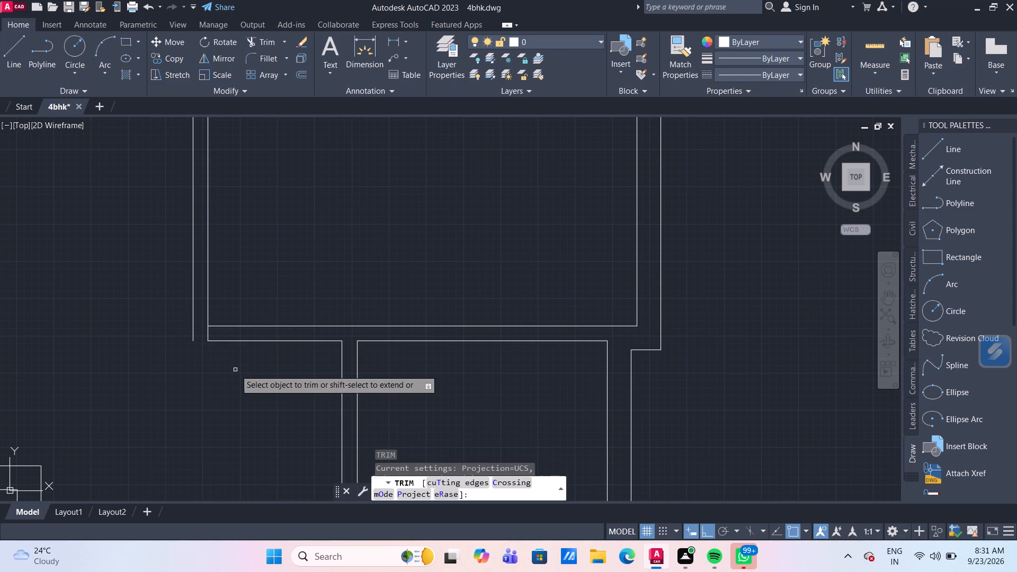
pyautogui.keyDown('shift'); pyautogui.click(248, 342); pyautogui.keyUp('shift')
pyautogui.click(208, 331)
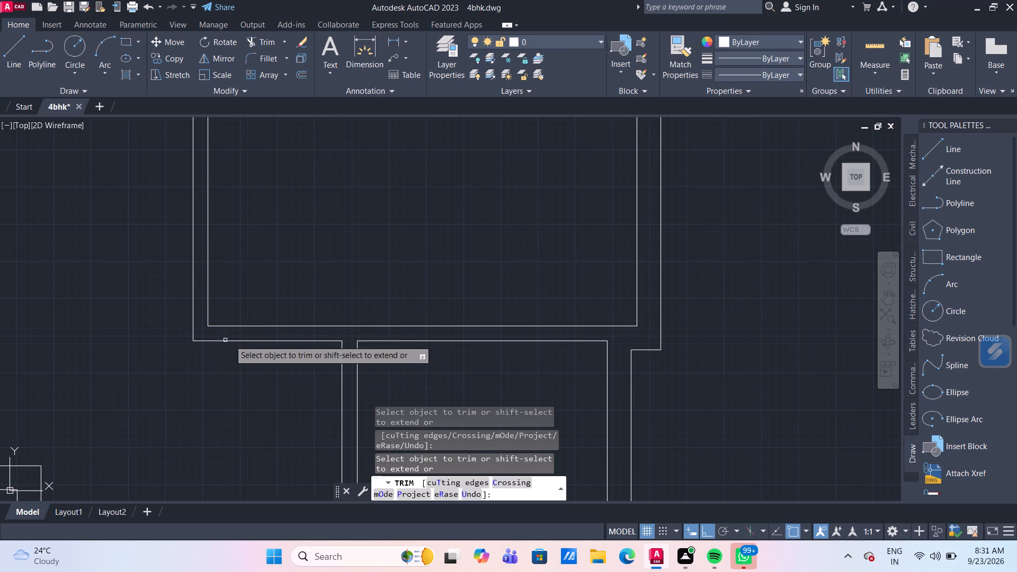
# Trim the horizontal wall line segment between the two left wall lines at the same room's upper left junction.
pyautogui.scroll(-3, 551, 368)
pyautogui.scroll(4, 487, 299)
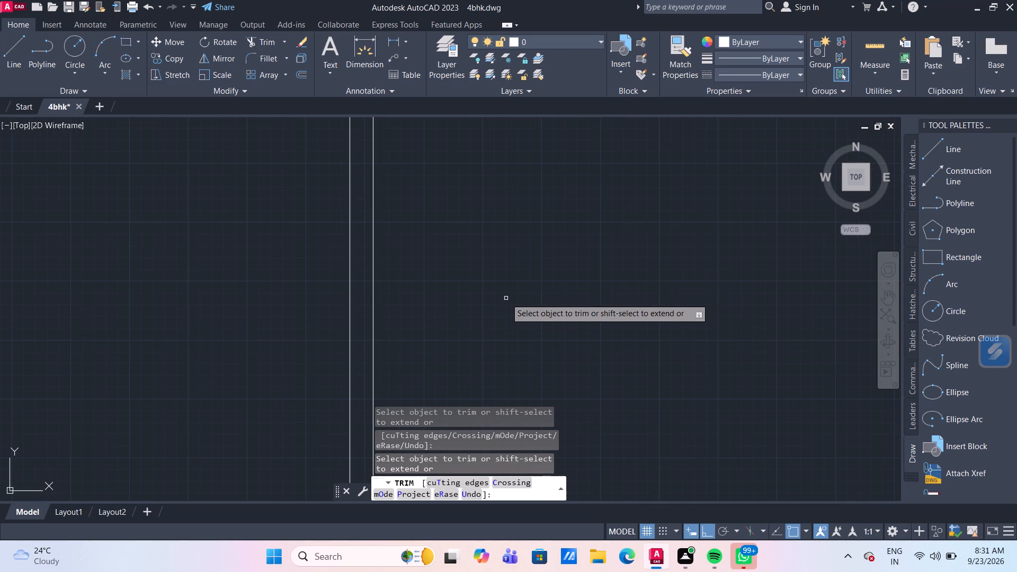
pyautogui.moveTo(529, 353); pyautogui.dragTo(495, 410, button='middle')
pyautogui.scroll(-3, 493, 406)
pyautogui.scroll(3, 466, 365)
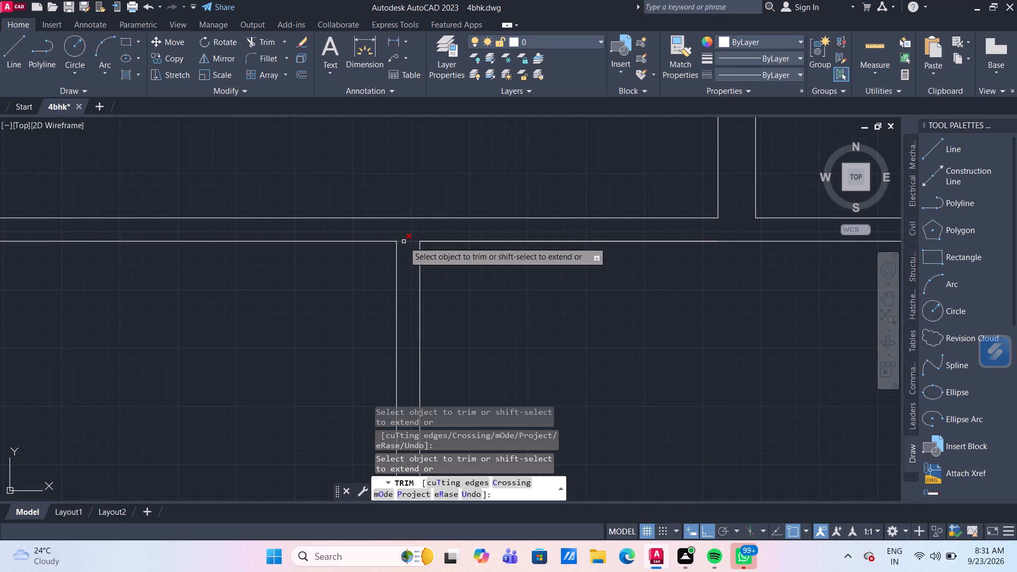
pyautogui.click(404, 242)
pyautogui.scroll(-3, 525, 275)
pyautogui.moveTo(610, 319); pyautogui.dragTo(529, 370, button='middle')
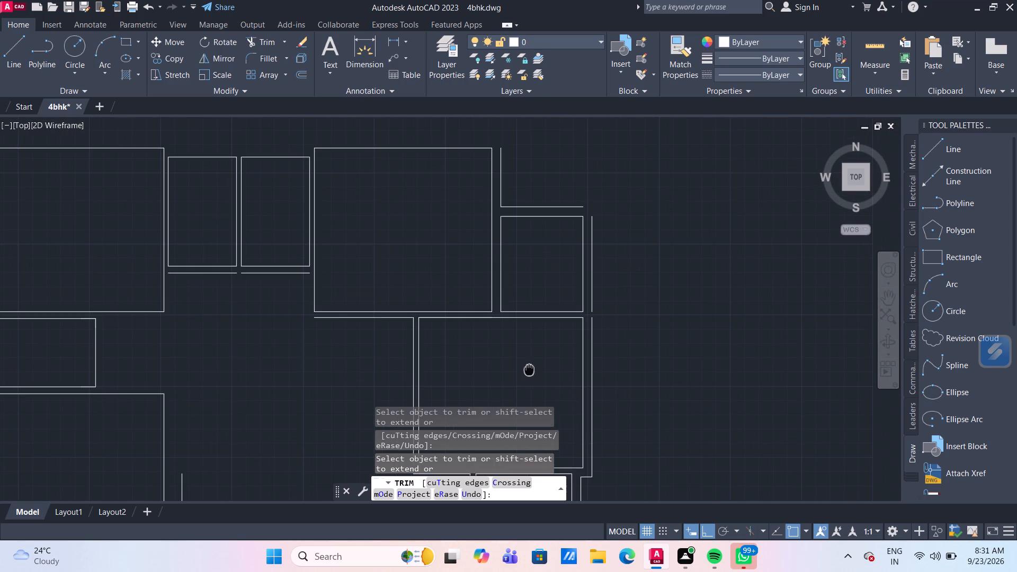
pyautogui.moveTo(529, 370); pyautogui.dragTo(529, 358, button='middle')
pyautogui.scroll(-1, 247, 354)
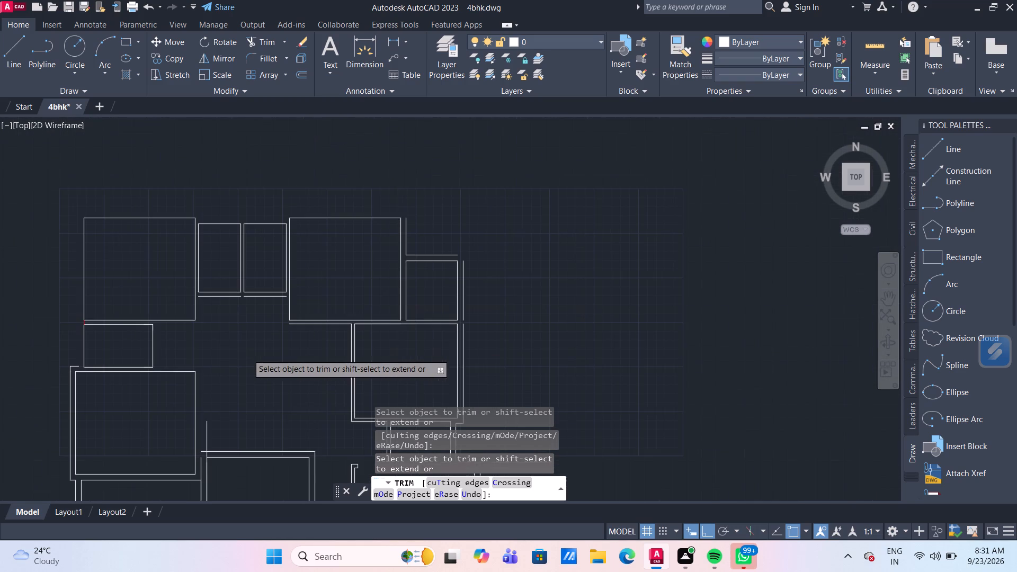
pyautogui.moveTo(261, 386); pyautogui.dragTo(272, 265, button='middle')
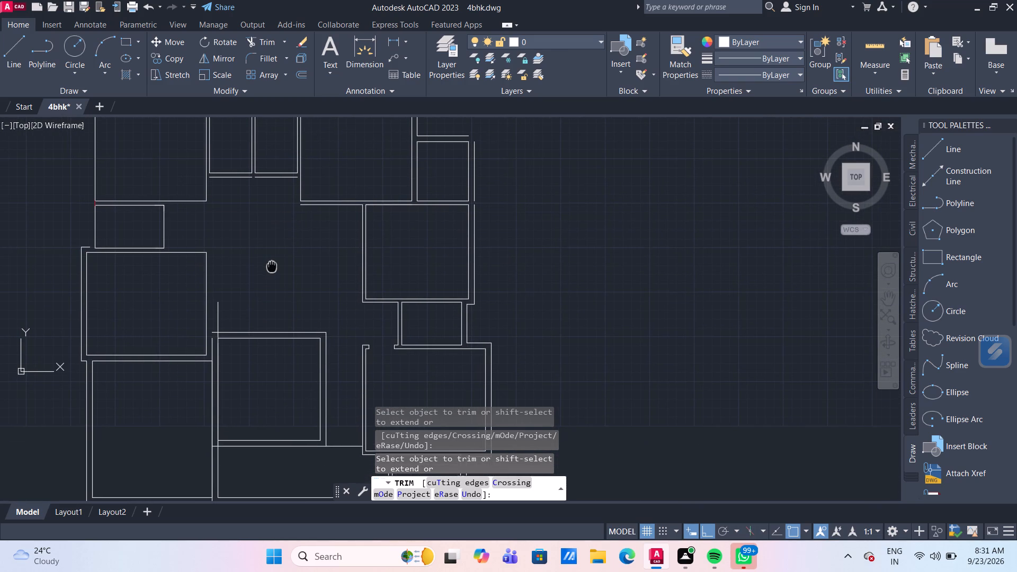
pyautogui.moveTo(272, 265); pyautogui.dragTo(296, 272, button='middle')
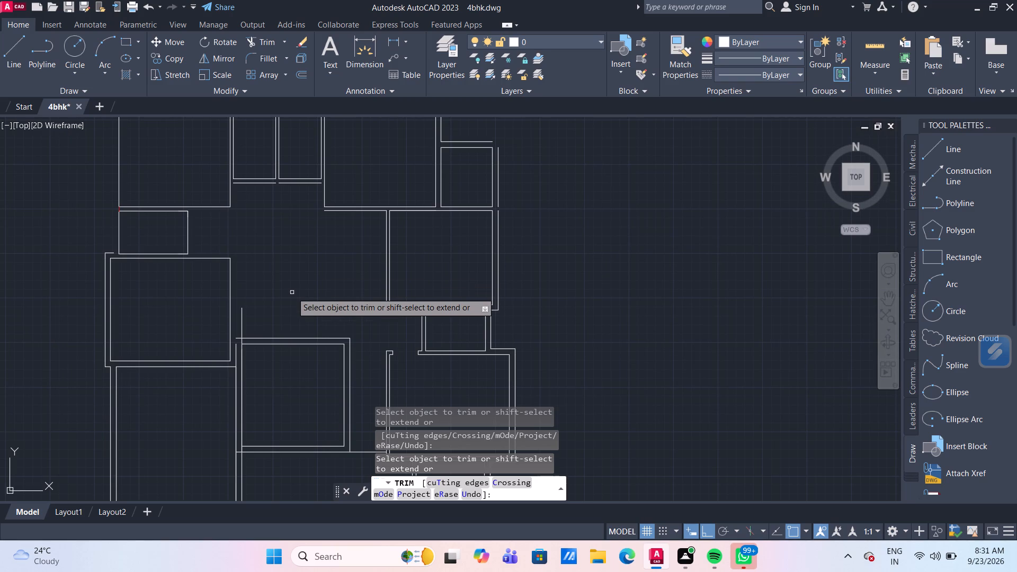
pyautogui.scroll(1, 254, 324)
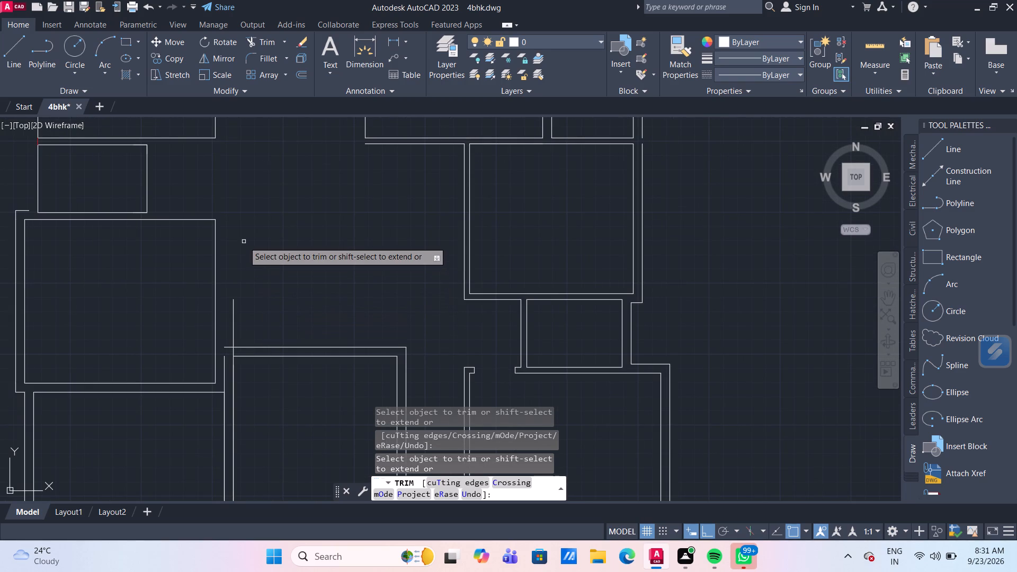
pyautogui.press('Escape')
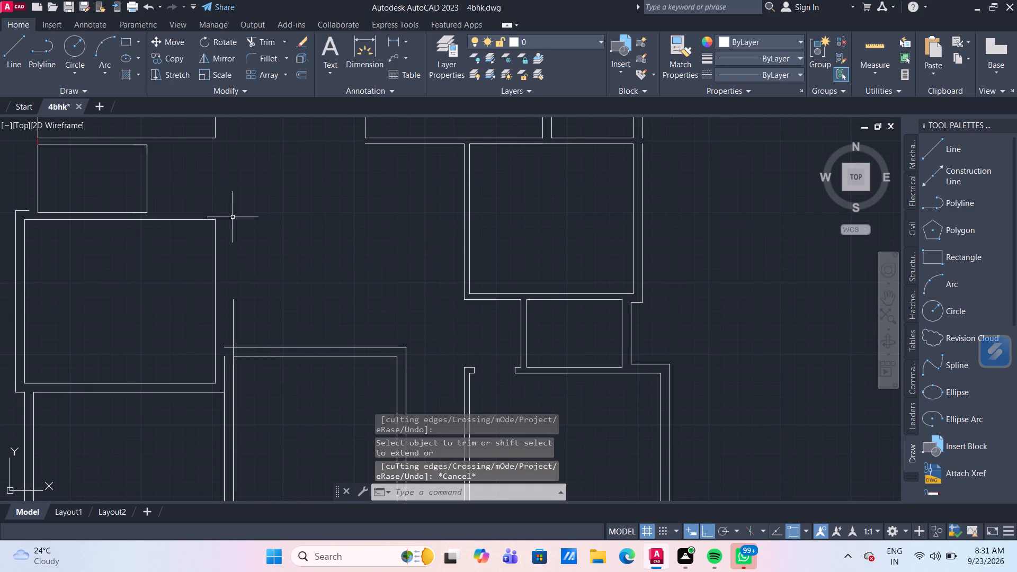
# Draw a line from the small left room's lower right corner to the larger room's right edge, continue 6" beyond it, and turn down alongside the room.
pyautogui.click(22, 49)
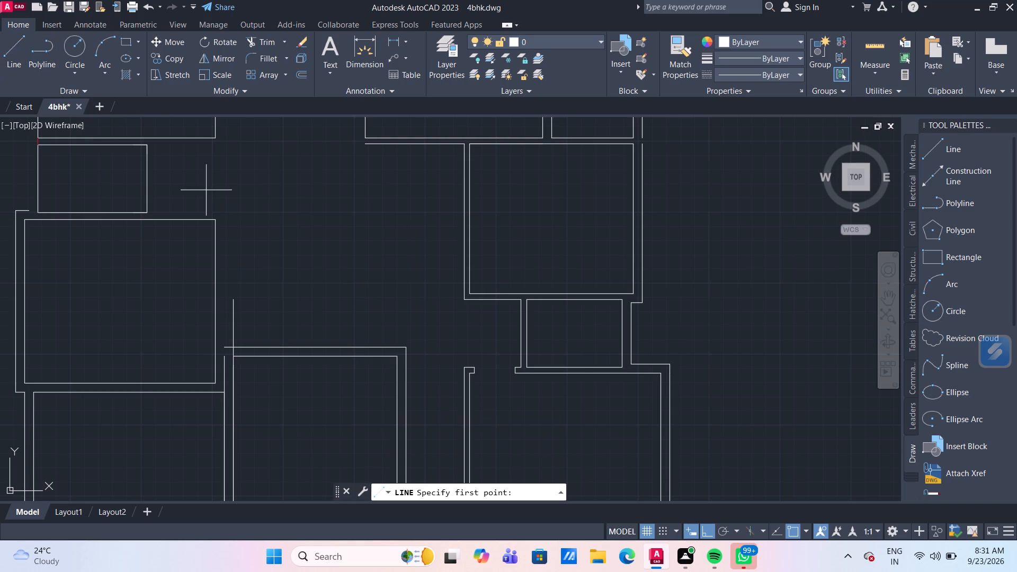
pyautogui.click(146, 212)
pyautogui.scroll(2, 243, 227)
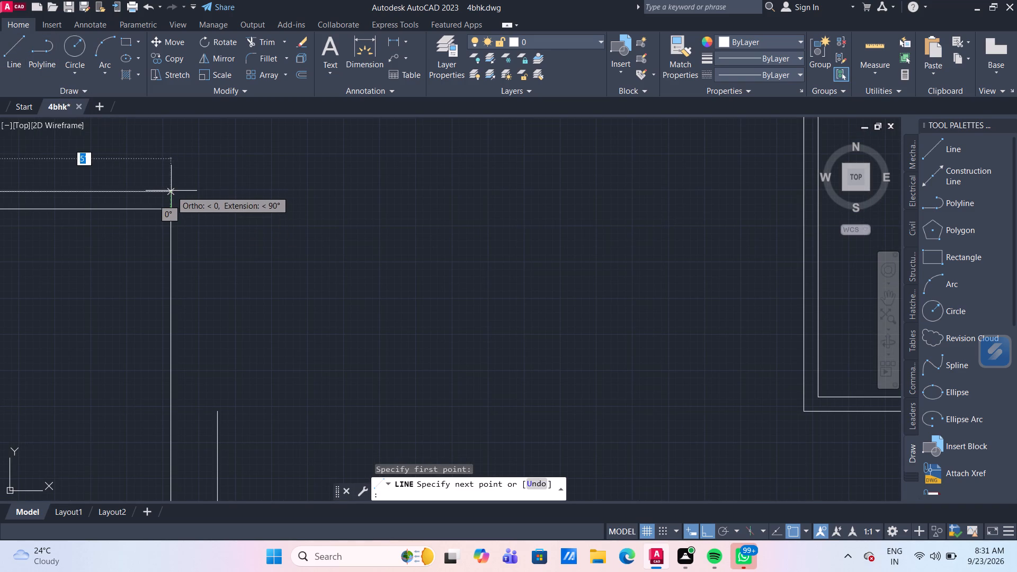
pyautogui.click(171, 191)
pyautogui.scroll(-1, 230, 203)
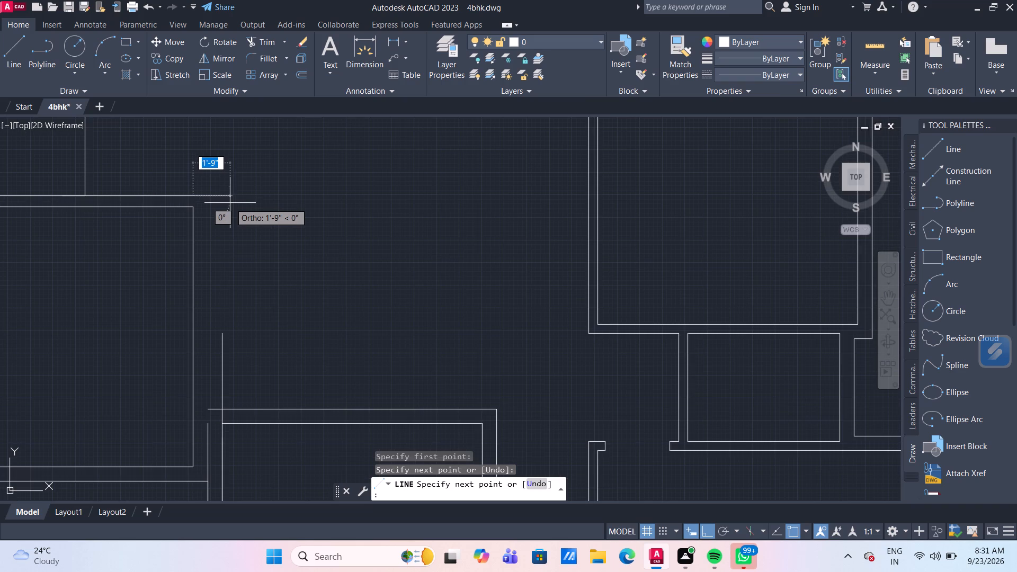
pyautogui.press('6')
pyautogui.hotkey('shift', '"')
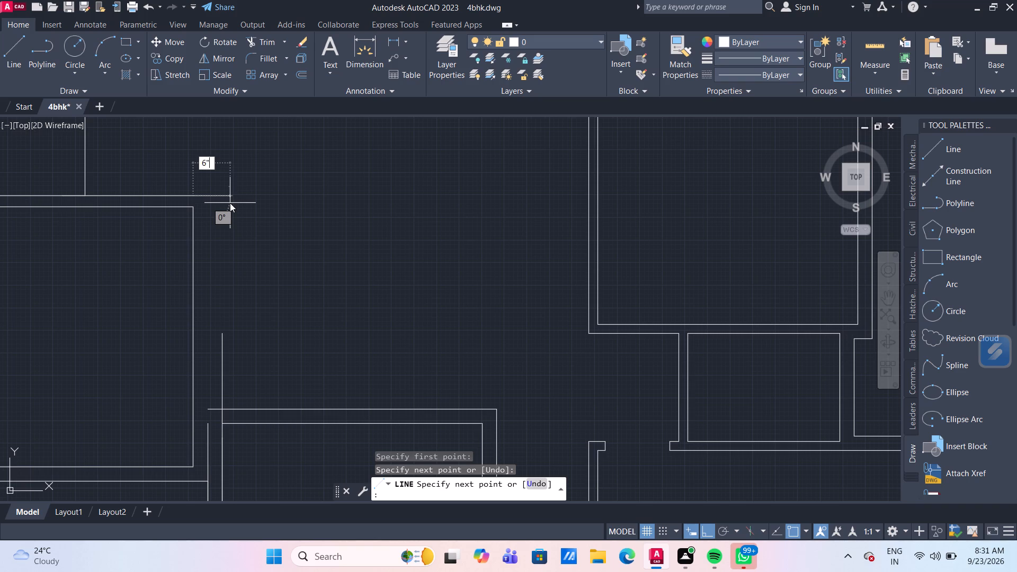
pyautogui.press('Return')
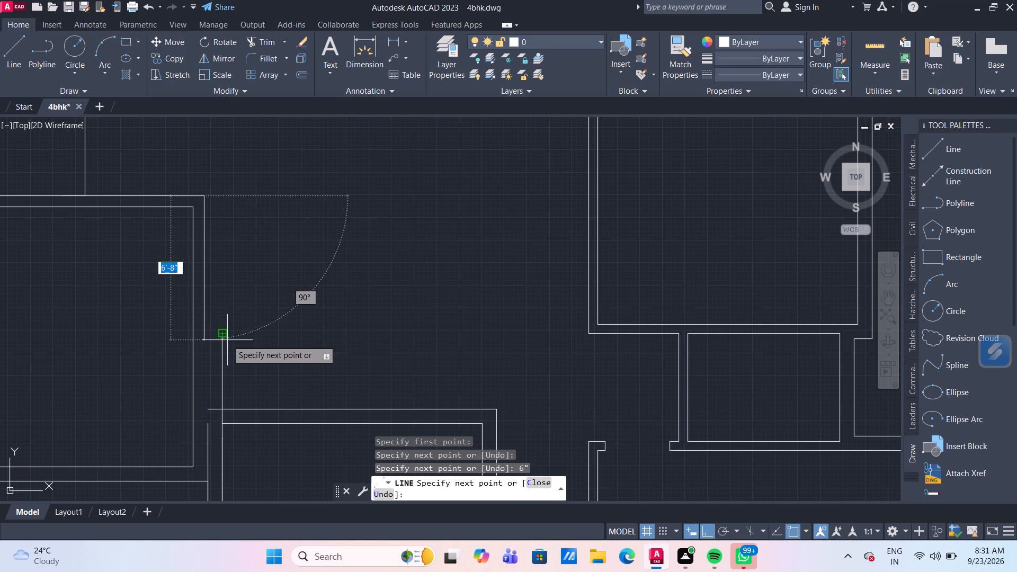
pyautogui.scroll(1, 206, 338)
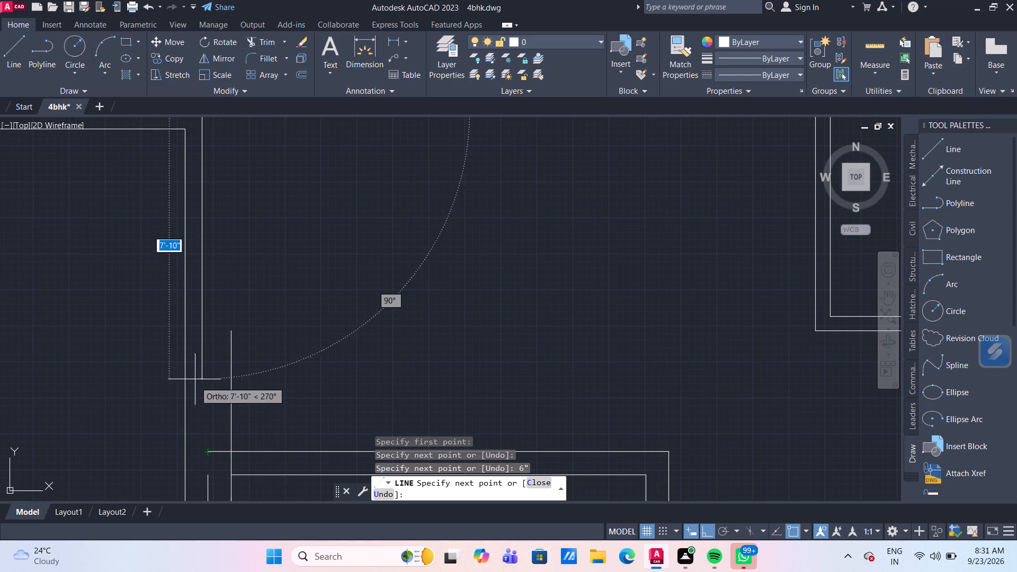
pyautogui.scroll(-1, 198, 325)
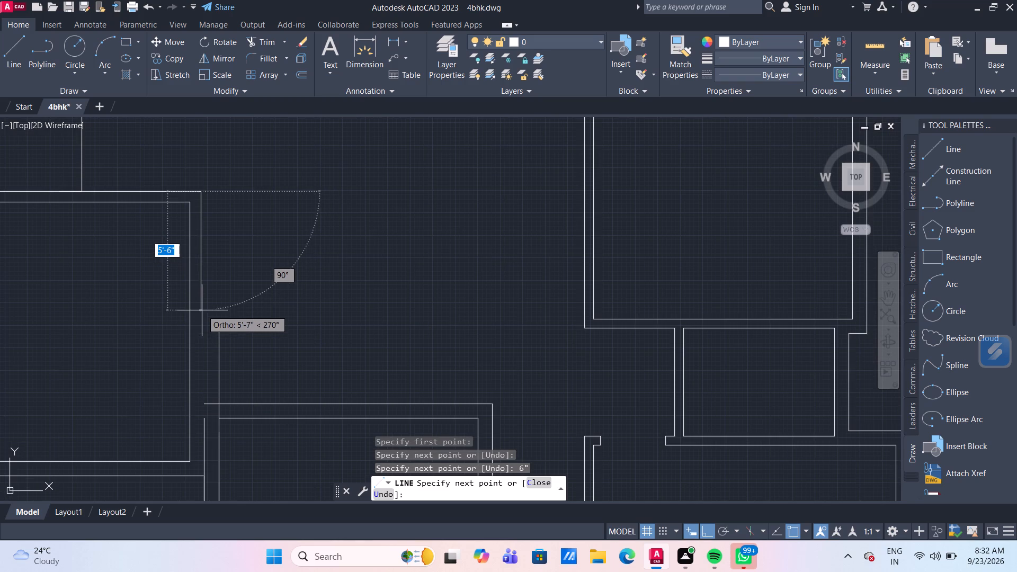
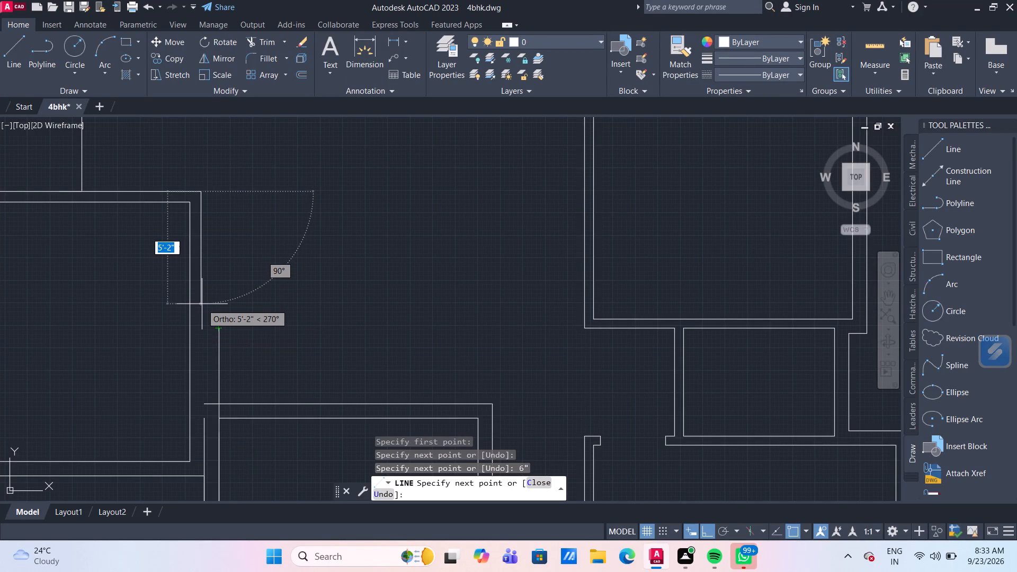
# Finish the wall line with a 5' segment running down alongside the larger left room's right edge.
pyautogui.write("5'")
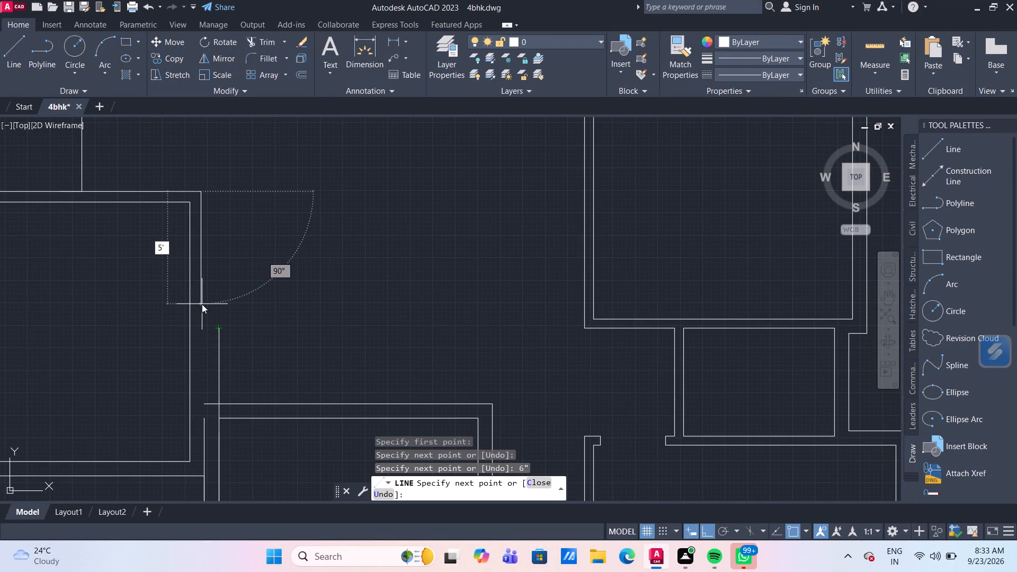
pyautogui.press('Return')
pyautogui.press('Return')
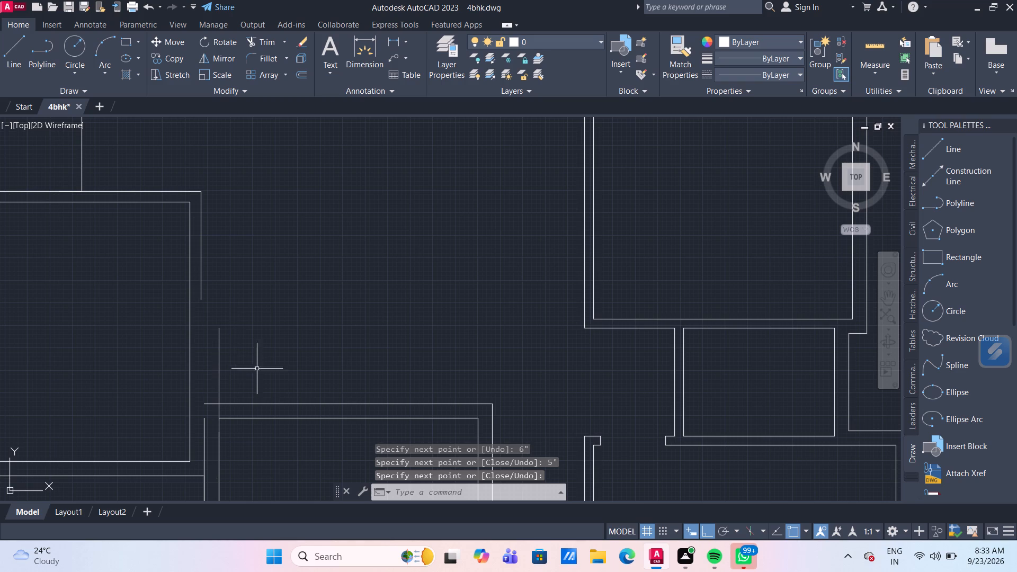
# Measure the gap between the larger left room's right edge and the adjacent room's upward-projecting left wall line.
pyautogui.scroll(-3, 266, 374)
pyautogui.scroll(2, 271, 421)
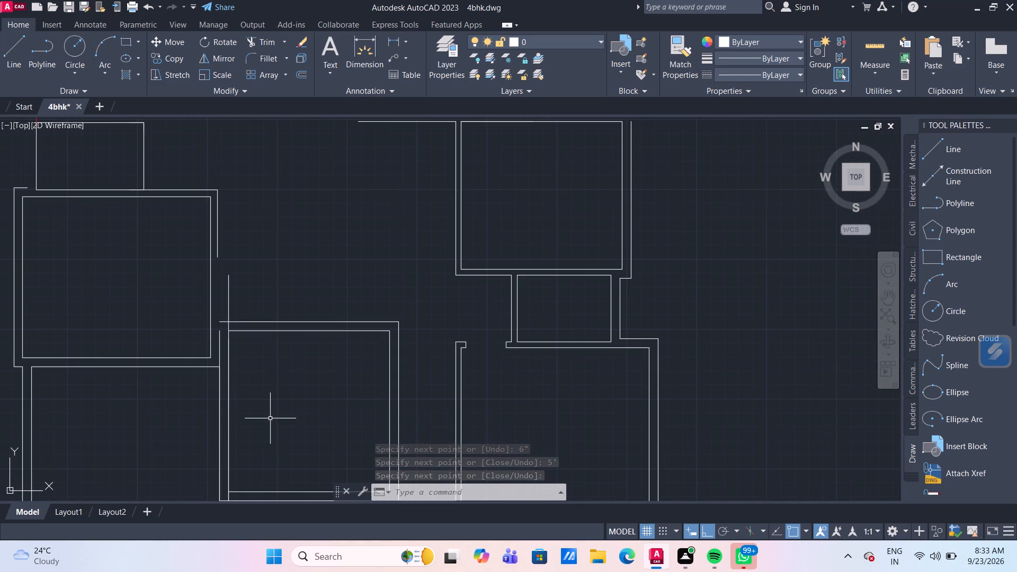
pyautogui.scroll(1, 274, 378)
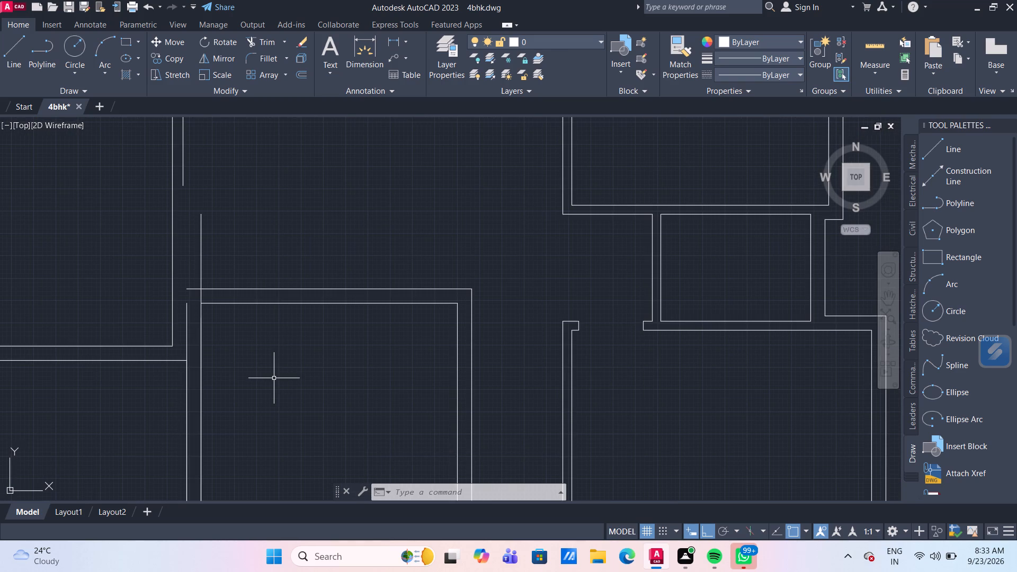
pyautogui.moveTo(274, 378); pyautogui.dragTo(266, 415, button='middle')
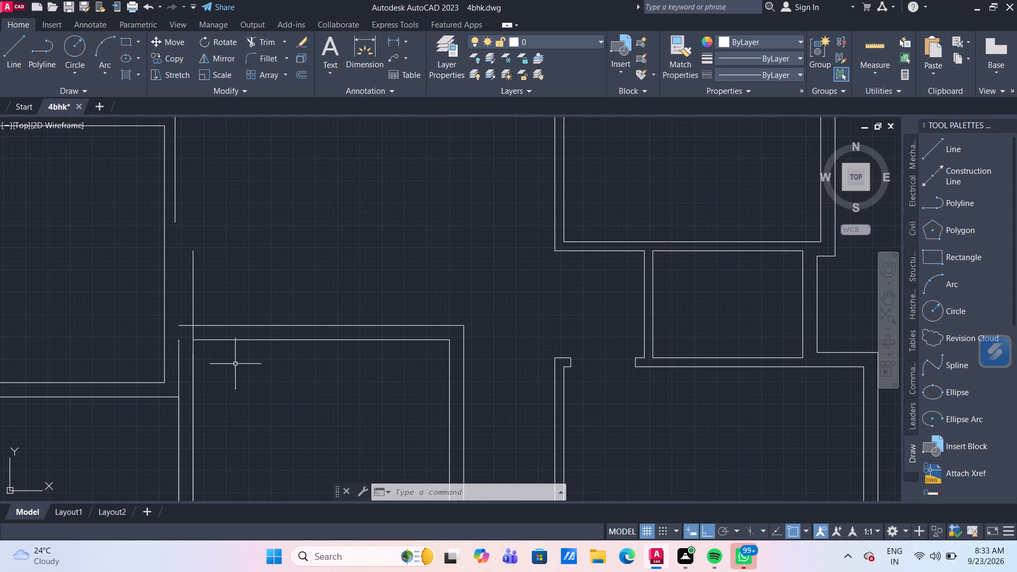
pyautogui.click(859, 48)
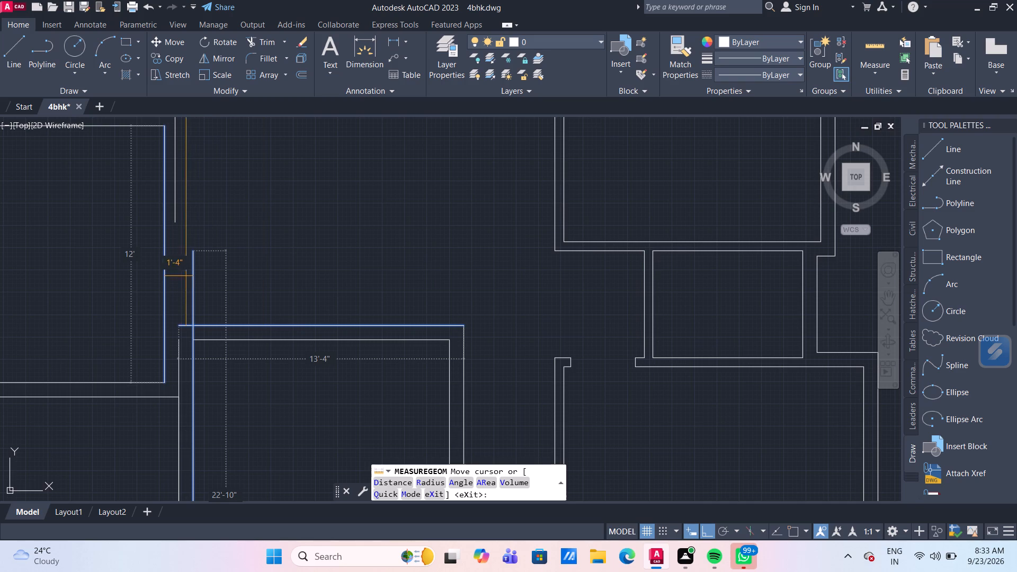
pyautogui.press('Escape')
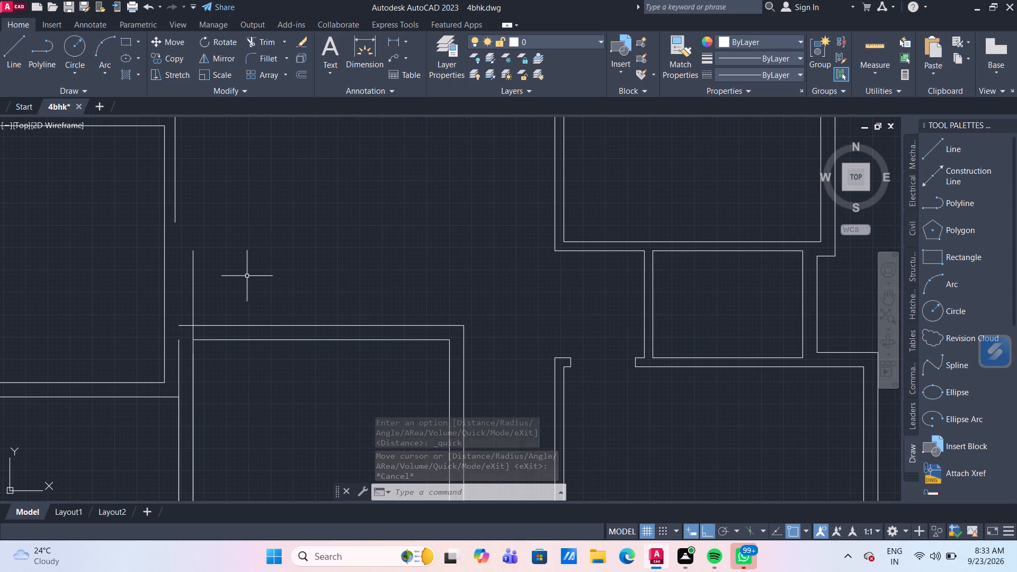
# Draw a line about 4'-5" straight up from the top end of the lower middle room's outer left wall line.
pyautogui.moveTo(211, 301); pyautogui.dragTo(217, 326, button='middle')
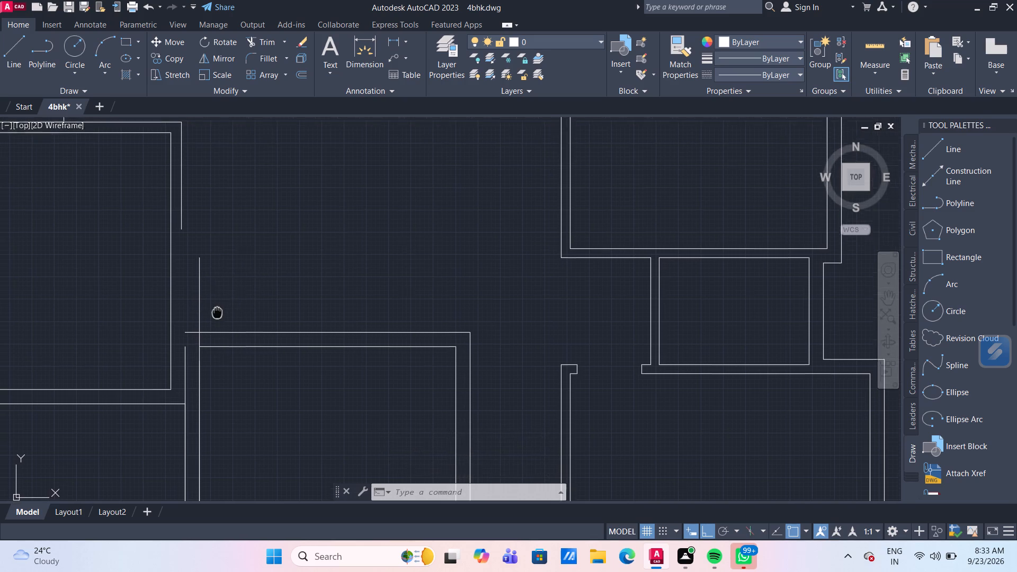
pyautogui.moveTo(217, 326); pyautogui.dragTo(213, 342, button='middle')
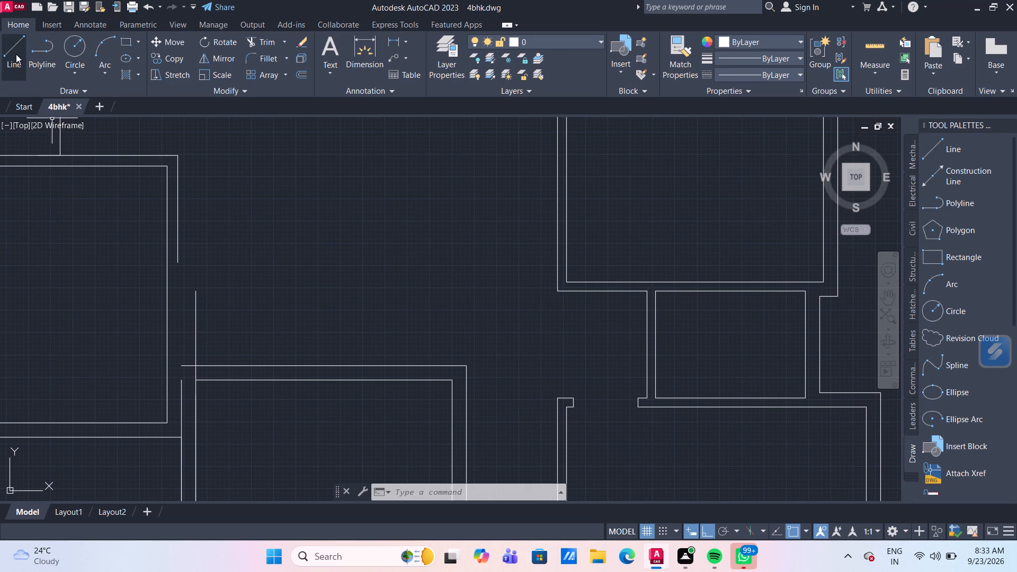
pyautogui.click(16, 54)
pyautogui.moveTo(179, 382); pyautogui.dragTo(179, 376)
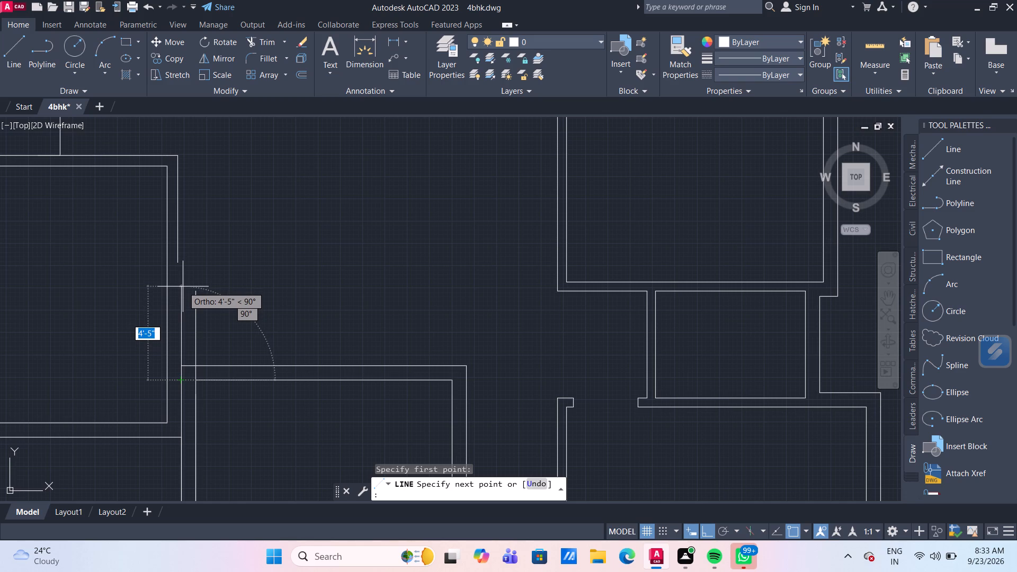
pyautogui.click(183, 287)
pyautogui.press('Escape')
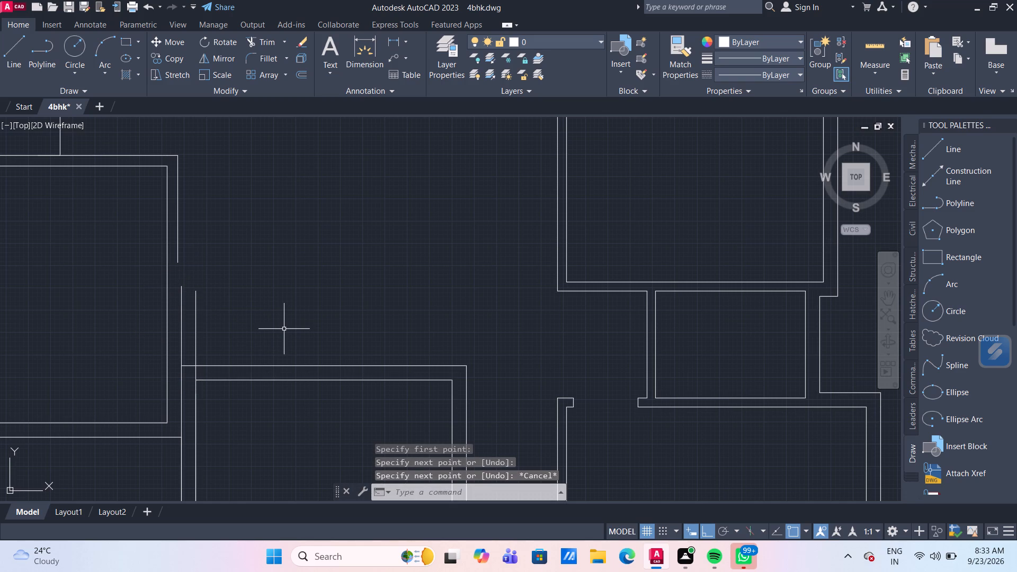
# Trim the lower middle room's inner left line between its two top wall lines, and the outer top line's stub between the left lines.
pyautogui.write('tr')
pyautogui.press('Return')
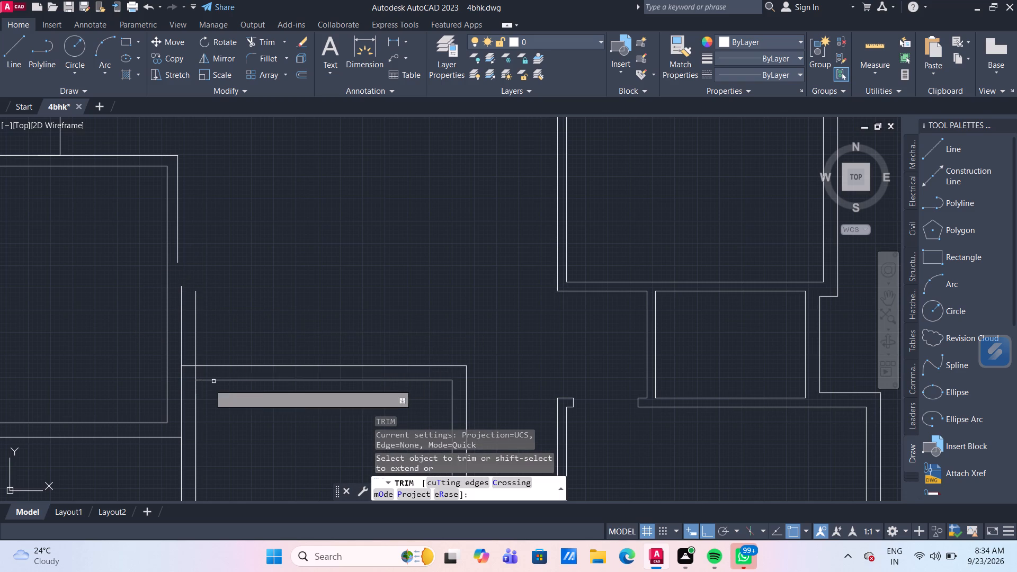
pyautogui.click(196, 375)
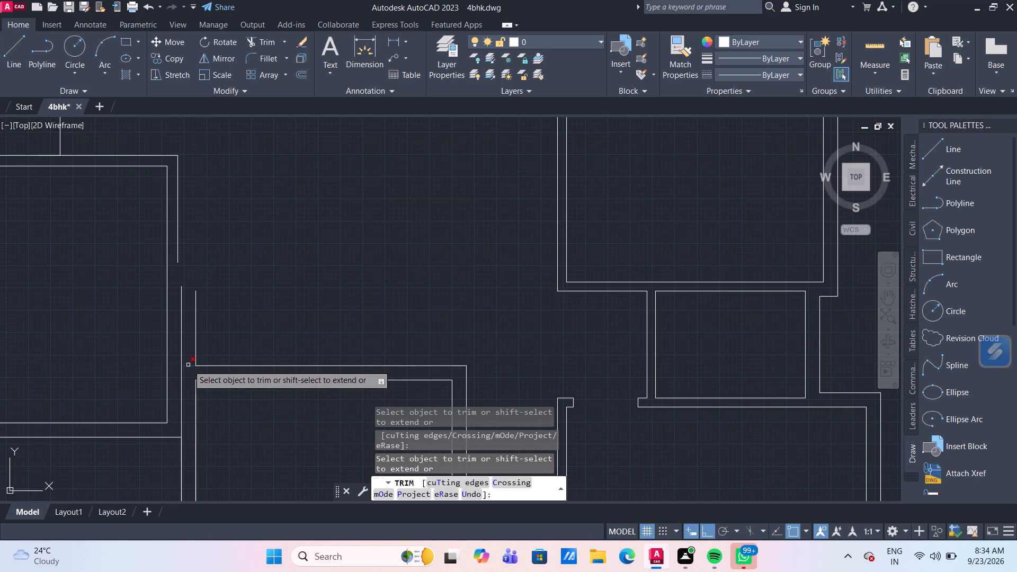
pyautogui.click(188, 365)
pyautogui.moveTo(223, 268); pyautogui.dragTo(234, 294, button='middle')
pyautogui.press('Escape')
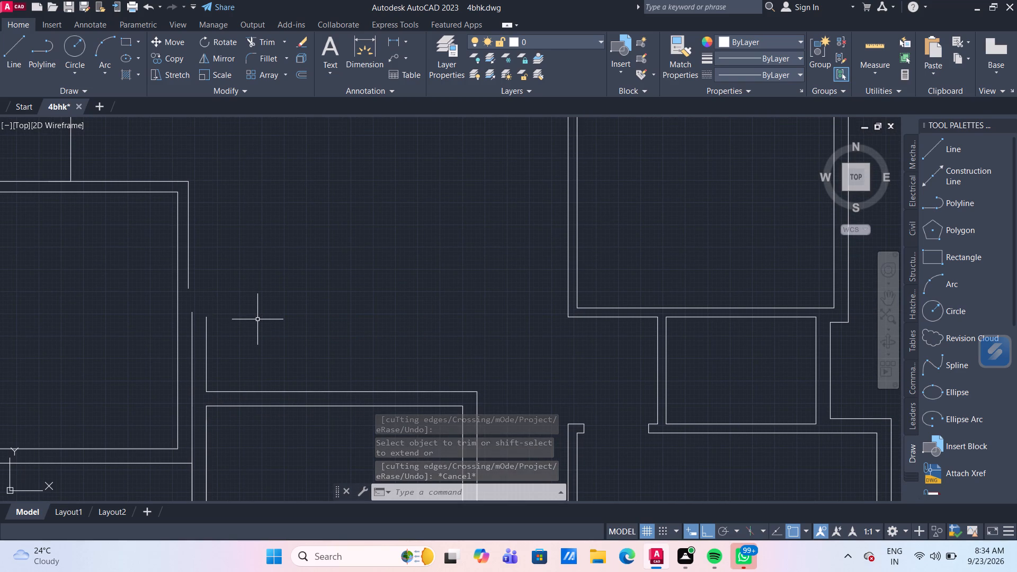
# Extend the lower middle room's outer top line to its outer left line and remove the inner vertical stub above it.
pyautogui.moveTo(265, 348); pyautogui.dragTo(244, 311, button='middle')
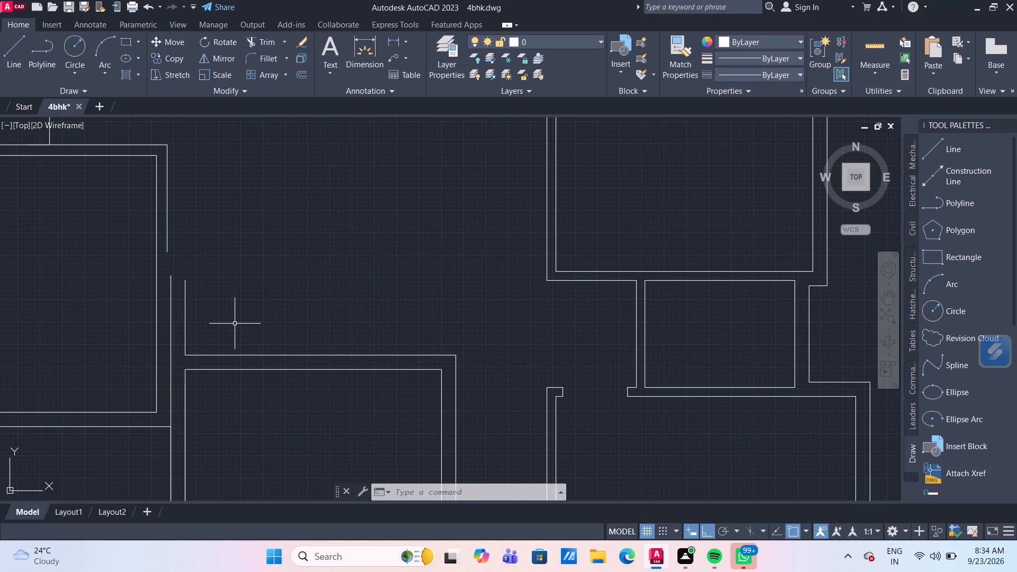
pyautogui.write('tr')
pyautogui.press('Return')
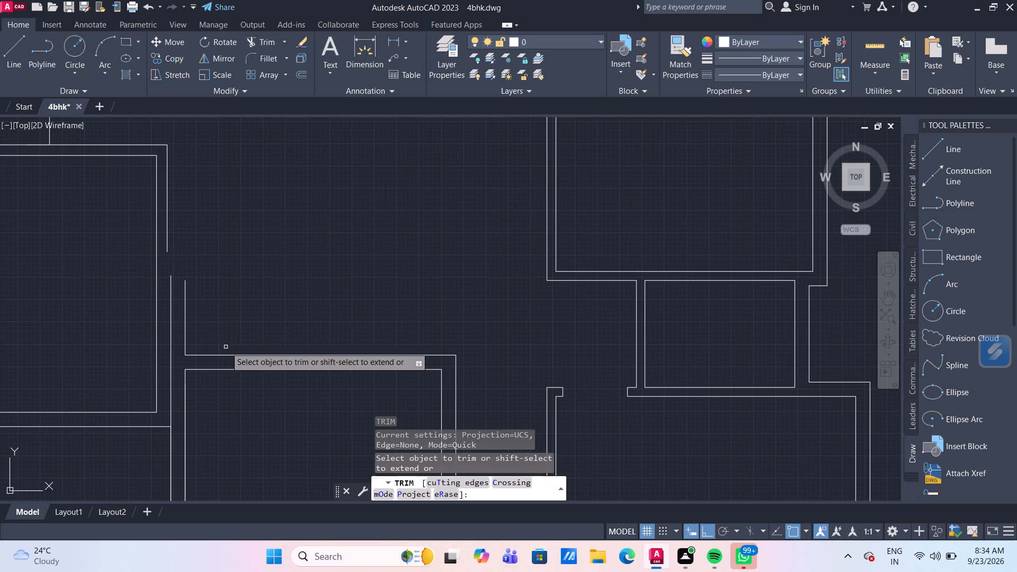
pyautogui.keyDown('shift'); pyautogui.click(218, 355); pyautogui.keyUp('shift')
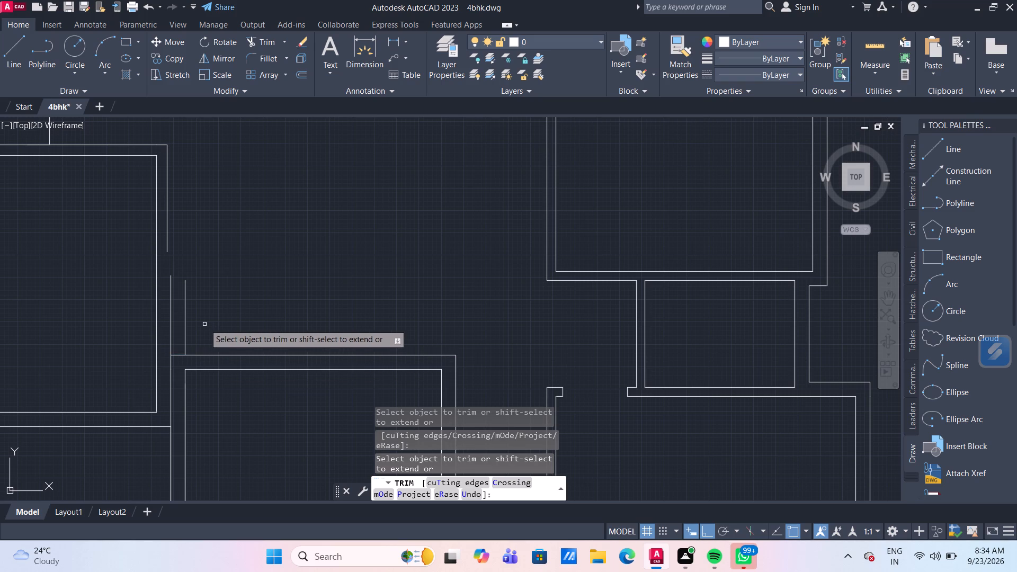
pyautogui.click(185, 319)
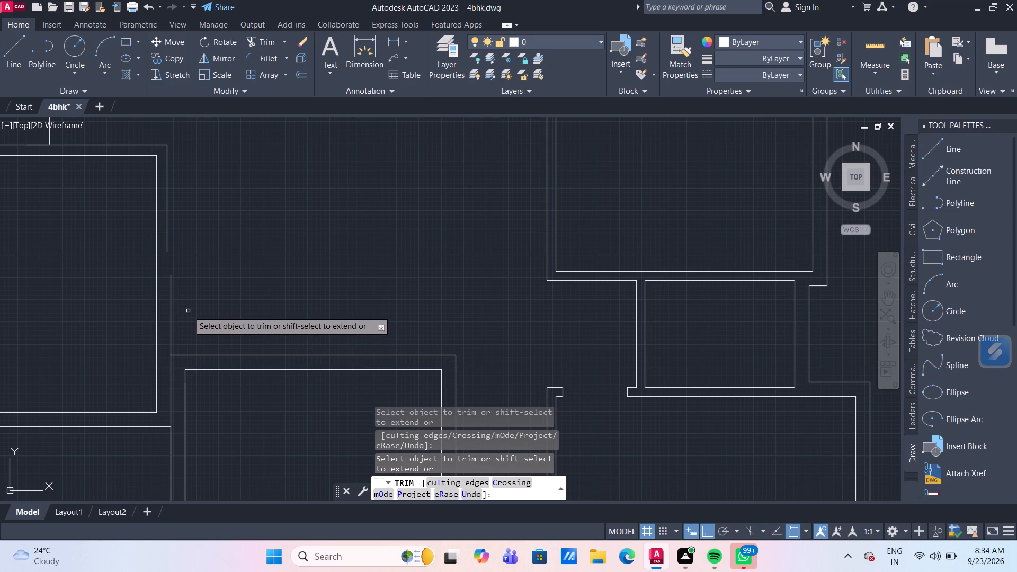
# Remove the 5' line hanging from the outer upper right corner of the larger left room using Trim.
pyautogui.moveTo(216, 295); pyautogui.dragTo(229, 312, button='middle')
pyautogui.scroll(-2, 229, 312)
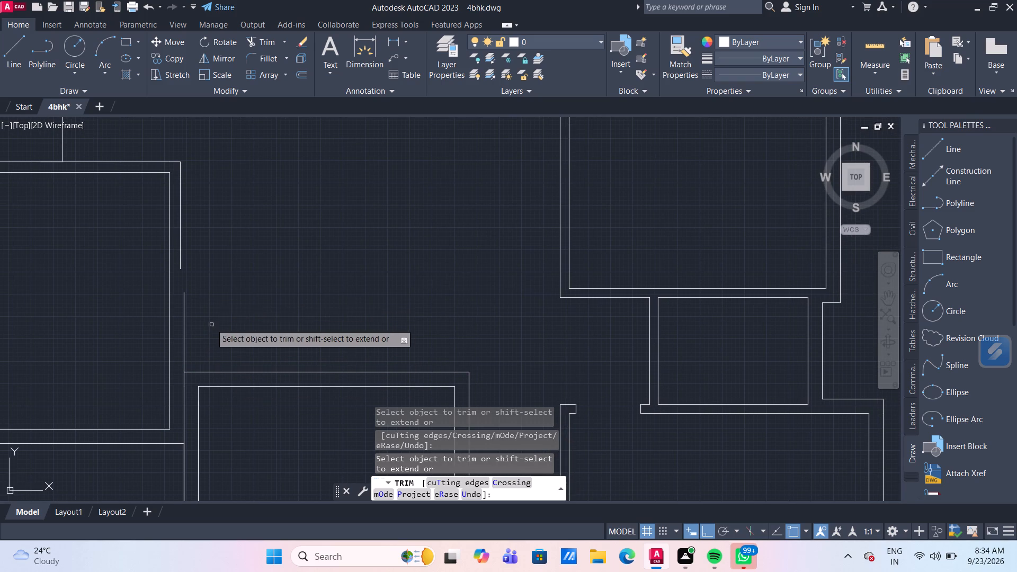
pyautogui.moveTo(231, 289); pyautogui.dragTo(252, 298, button='middle')
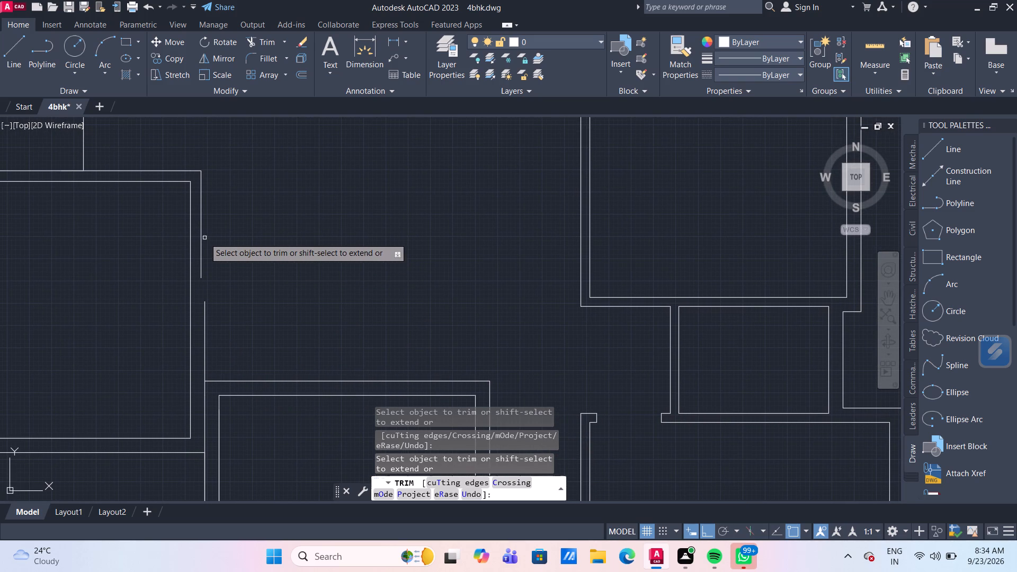
pyautogui.click(201, 237)
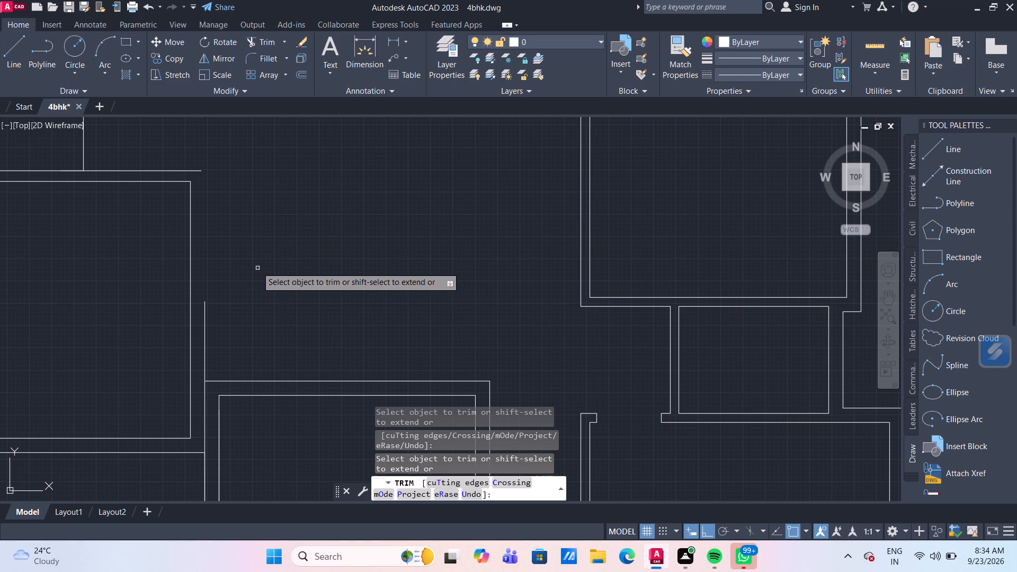
pyautogui.press('Escape')
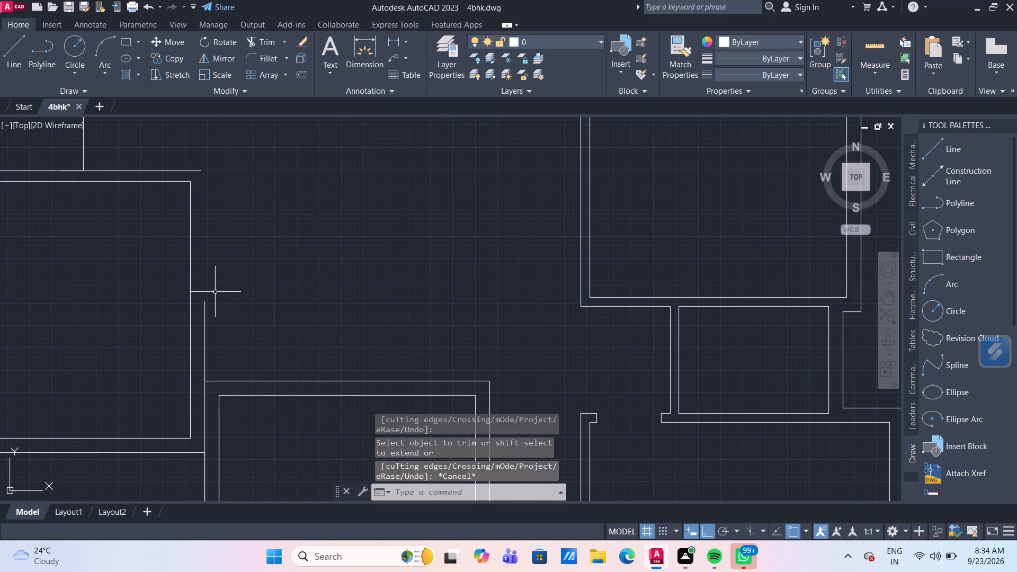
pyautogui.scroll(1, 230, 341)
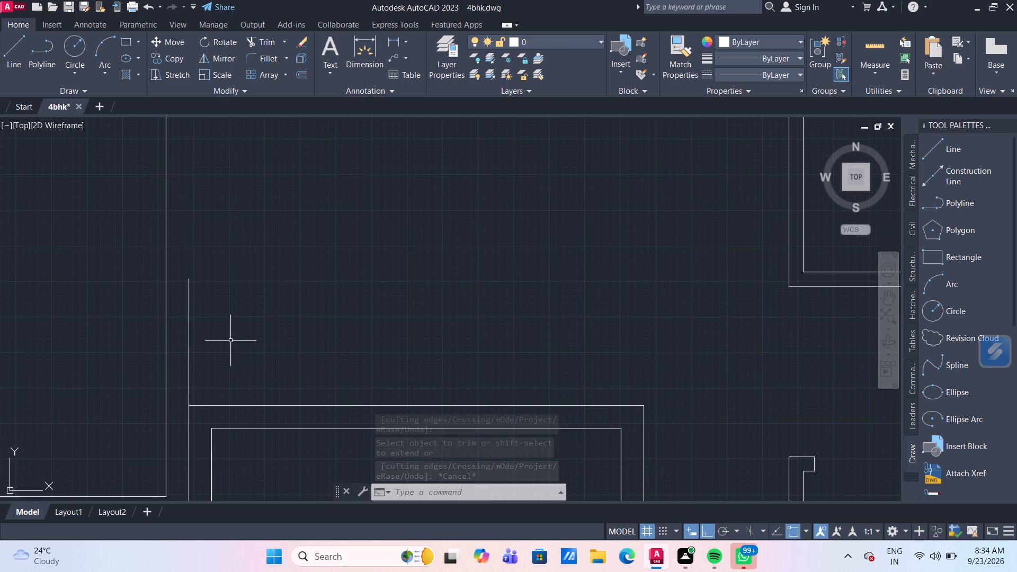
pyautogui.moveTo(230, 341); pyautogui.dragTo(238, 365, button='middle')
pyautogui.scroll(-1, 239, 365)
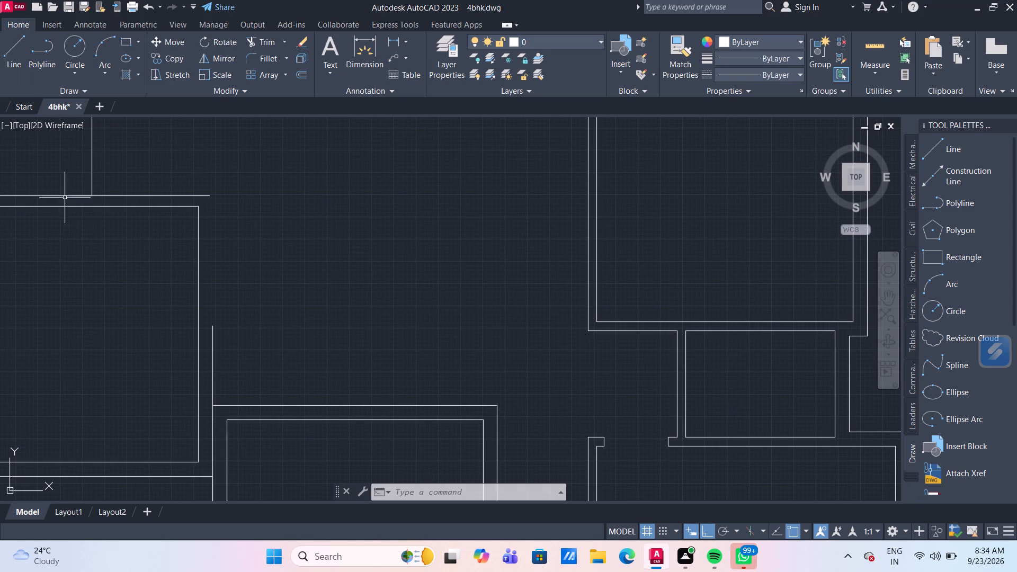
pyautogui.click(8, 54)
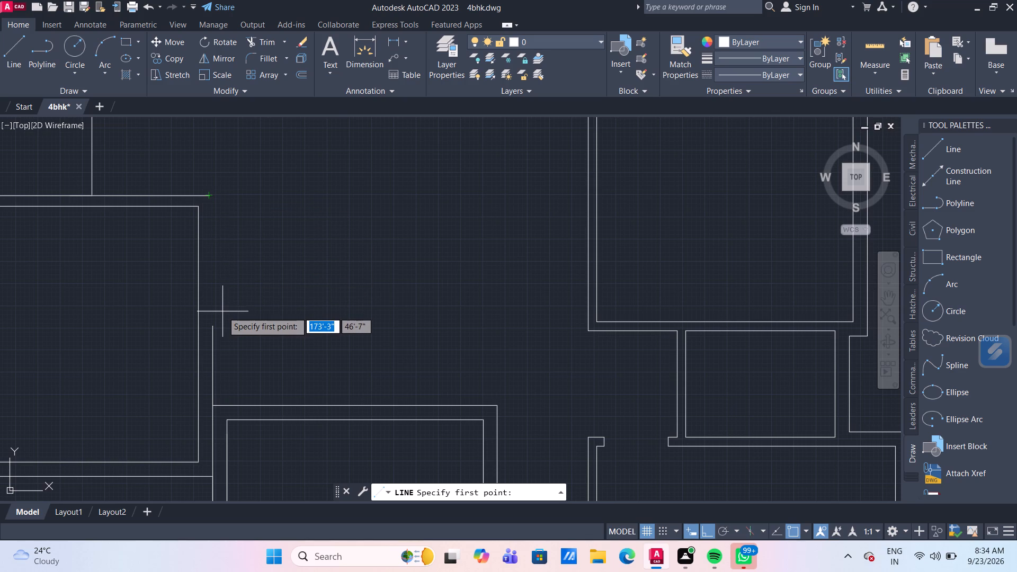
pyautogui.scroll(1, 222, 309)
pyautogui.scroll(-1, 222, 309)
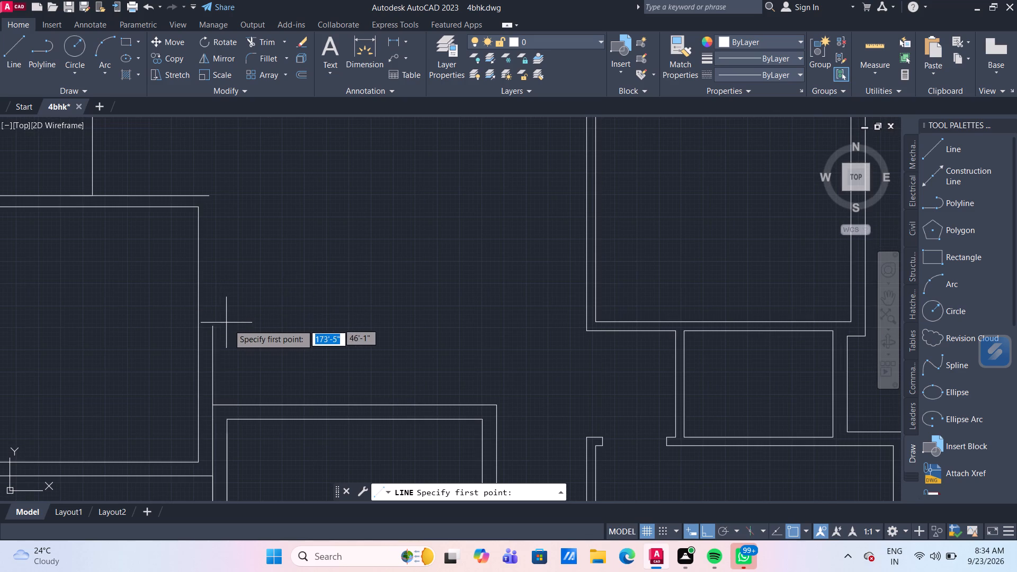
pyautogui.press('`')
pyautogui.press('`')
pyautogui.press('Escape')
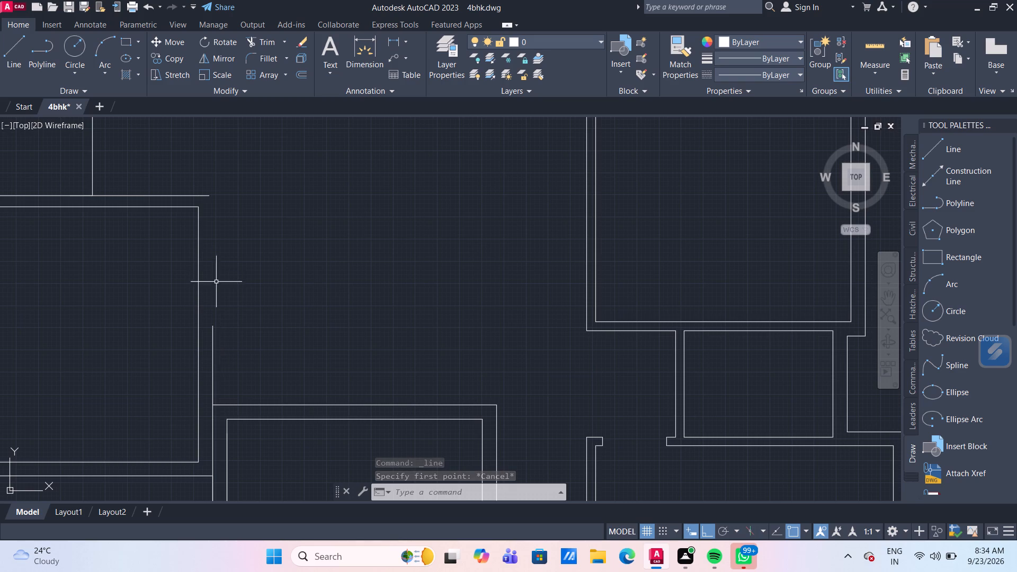
# Draw a line about 6'-1" up from the lower middle room's projecting left wall line, level with the larger left room's outer top line.
pyautogui.click(21, 49)
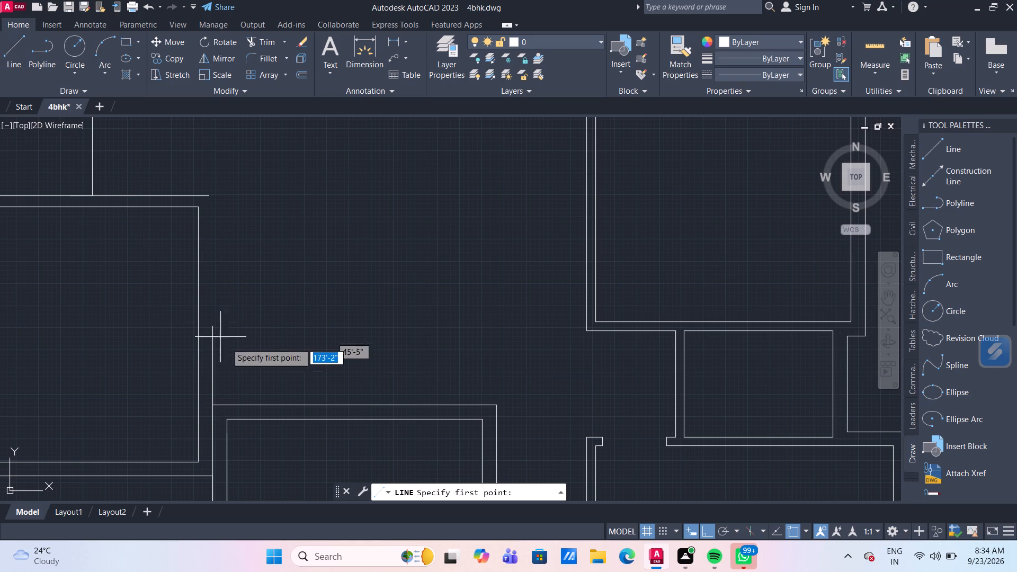
pyautogui.moveTo(212, 328); pyautogui.dragTo(214, 312)
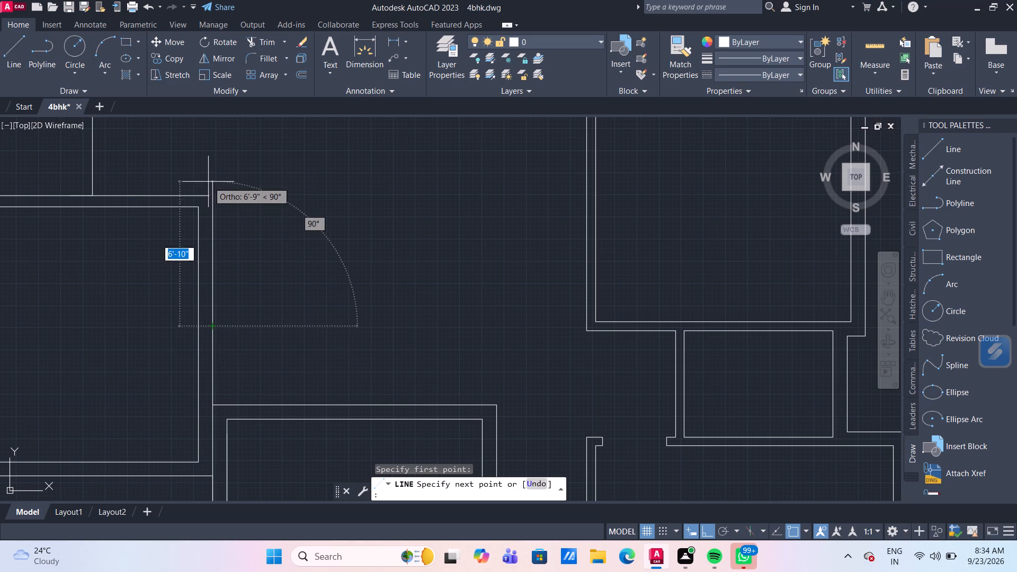
pyautogui.scroll(3, 215, 200)
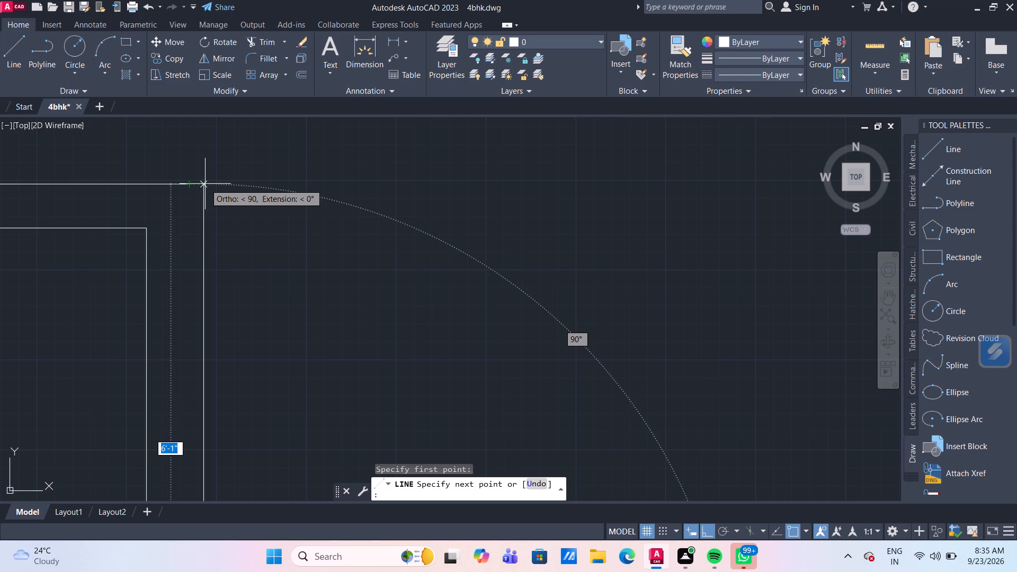
pyautogui.click(205, 184)
pyautogui.press('Escape')
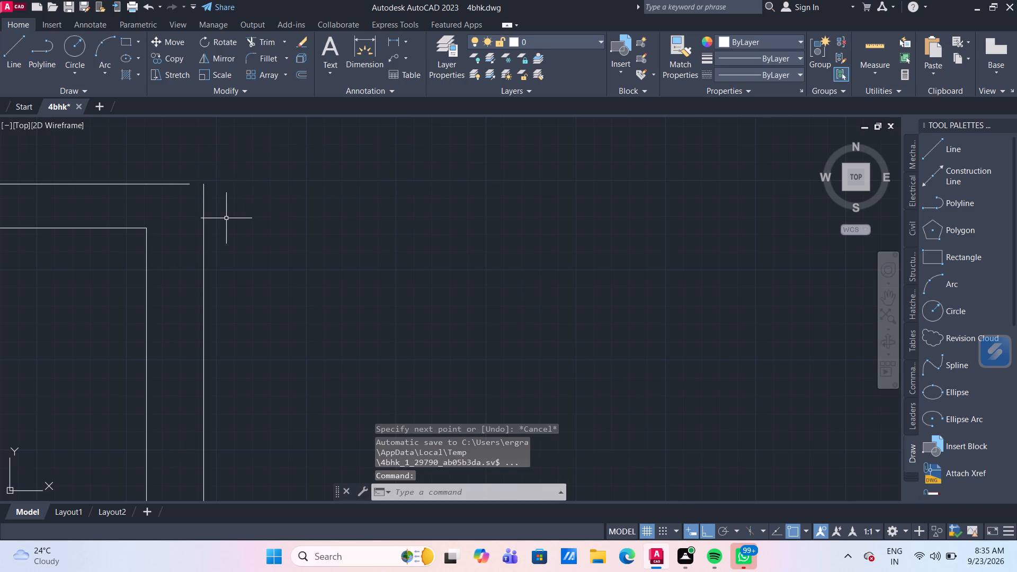
# Extend the larger left room's outer top line to the new vertical wall line, closing the upper right corner.
pyautogui.press('e')
pyautogui.press('x')
pyautogui.press('Return')
pyautogui.click(183, 183)
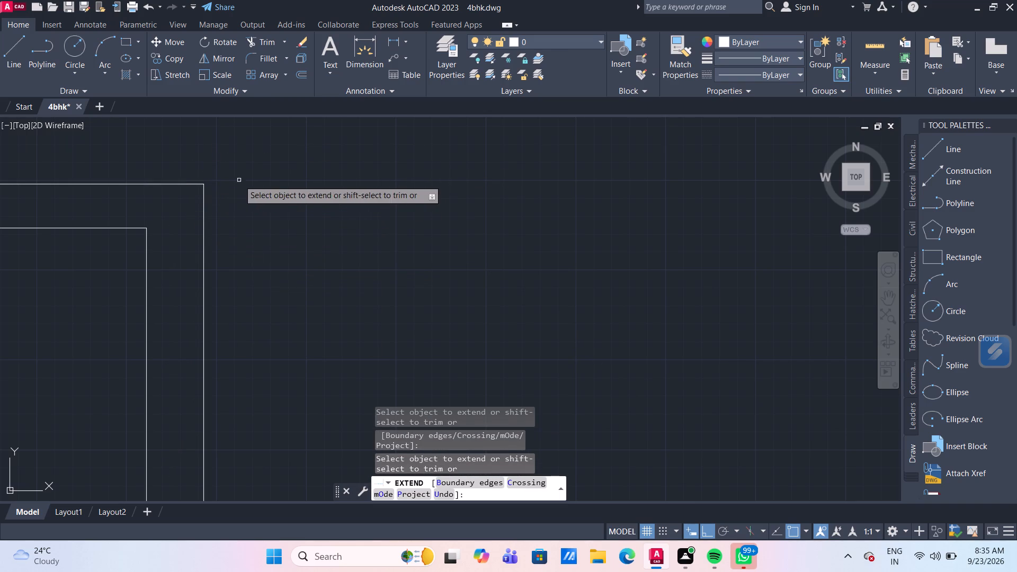
pyautogui.scroll(-3, 253, 207)
pyautogui.moveTo(304, 262); pyautogui.dragTo(301, 229, button='middle')
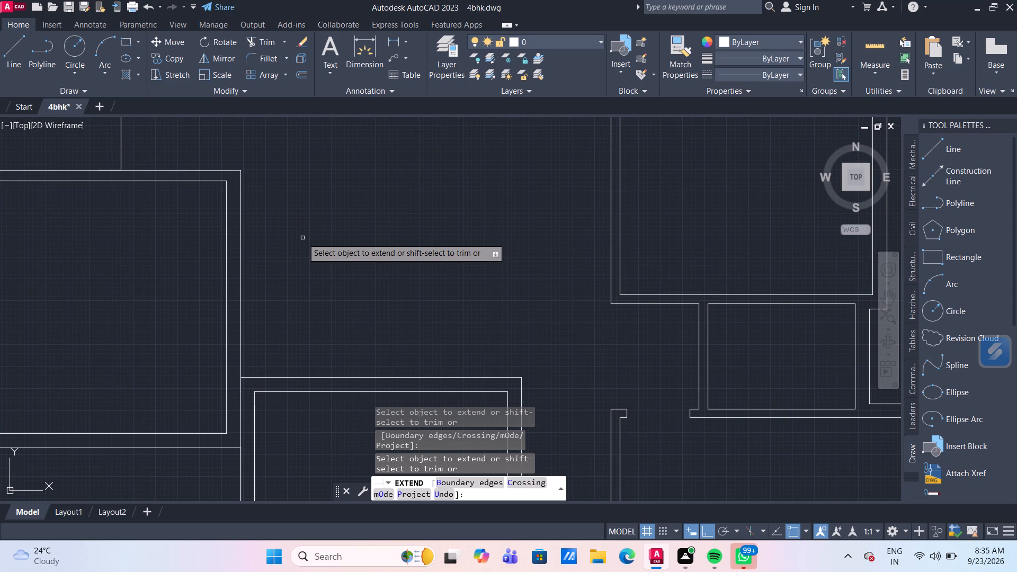
# Draw a 4' line down from the larger left room's outer top line, between its inner and outer right wall lines.
pyautogui.press('Escape')
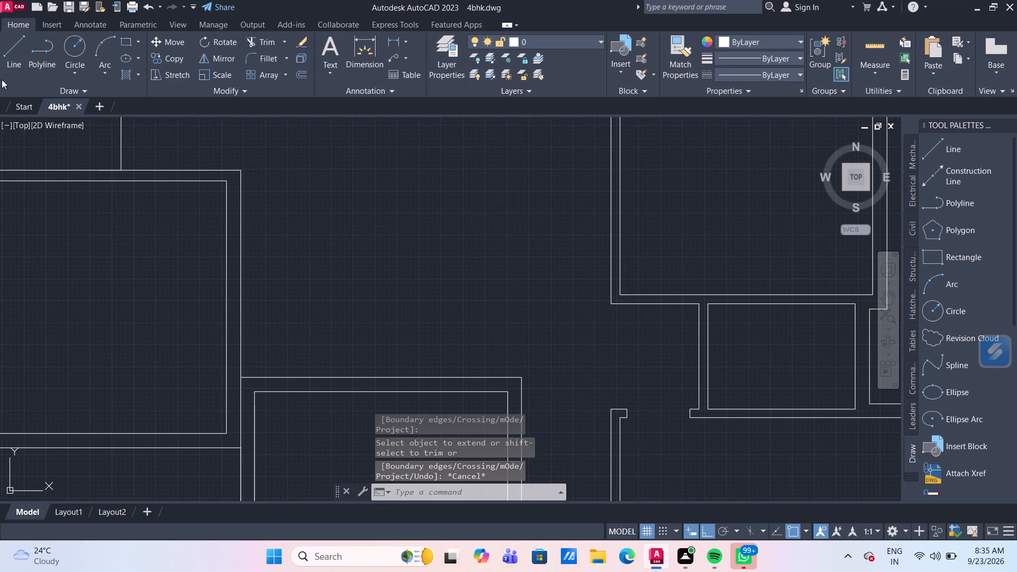
pyautogui.click(13, 53)
pyautogui.scroll(2, 240, 183)
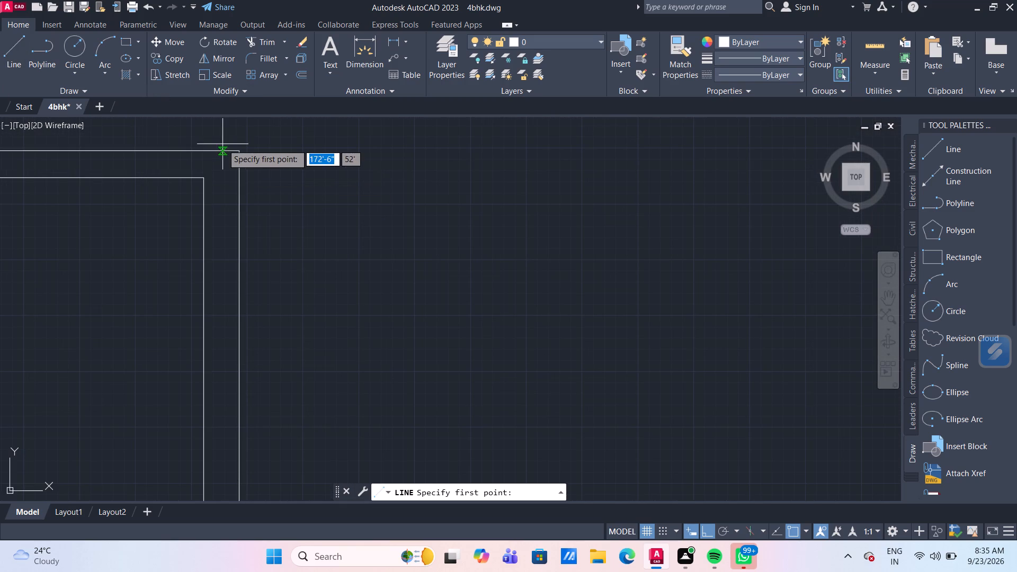
pyautogui.click(220, 152)
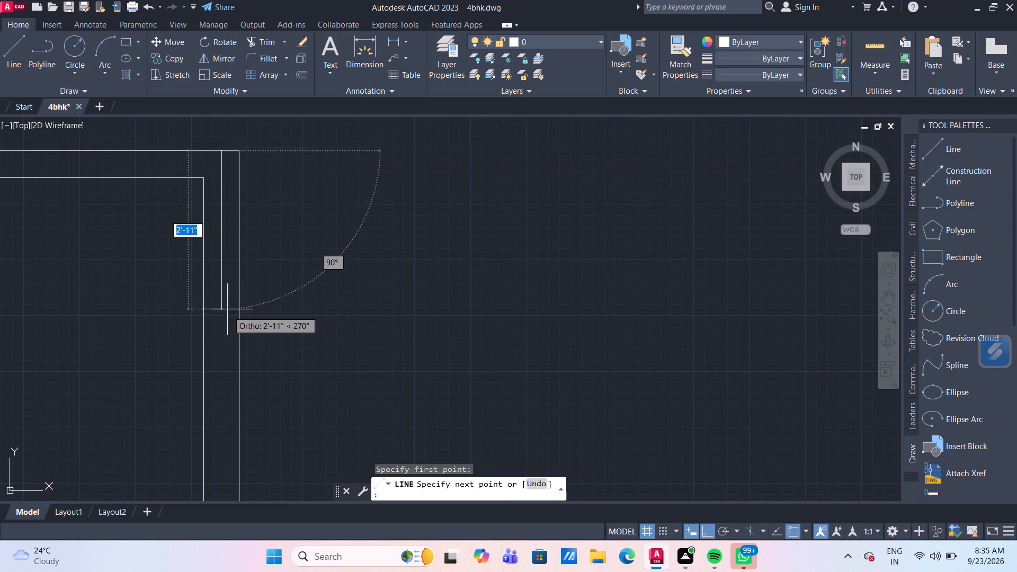
pyautogui.scroll(-2, 228, 313)
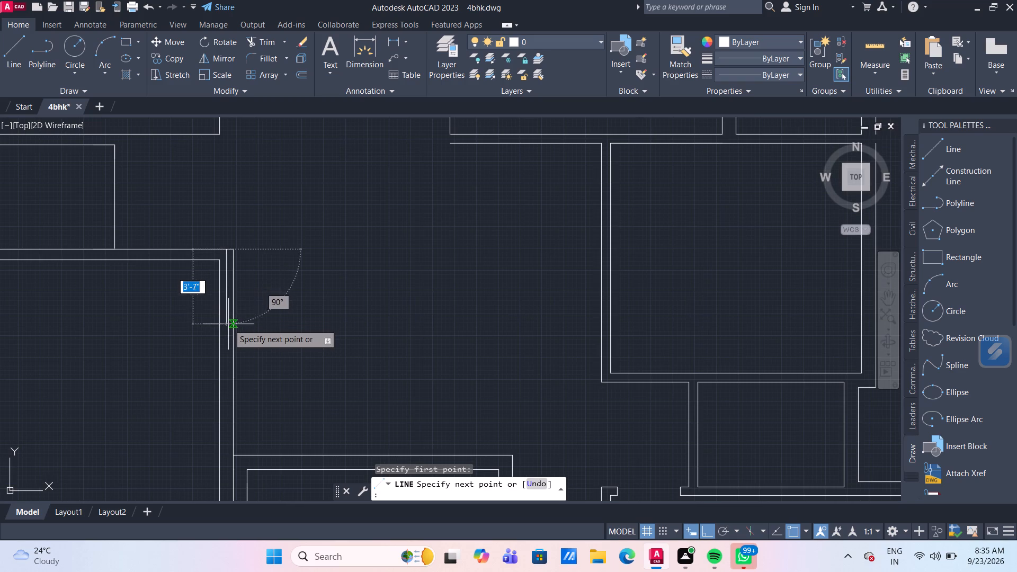
pyautogui.scroll(2, 228, 324)
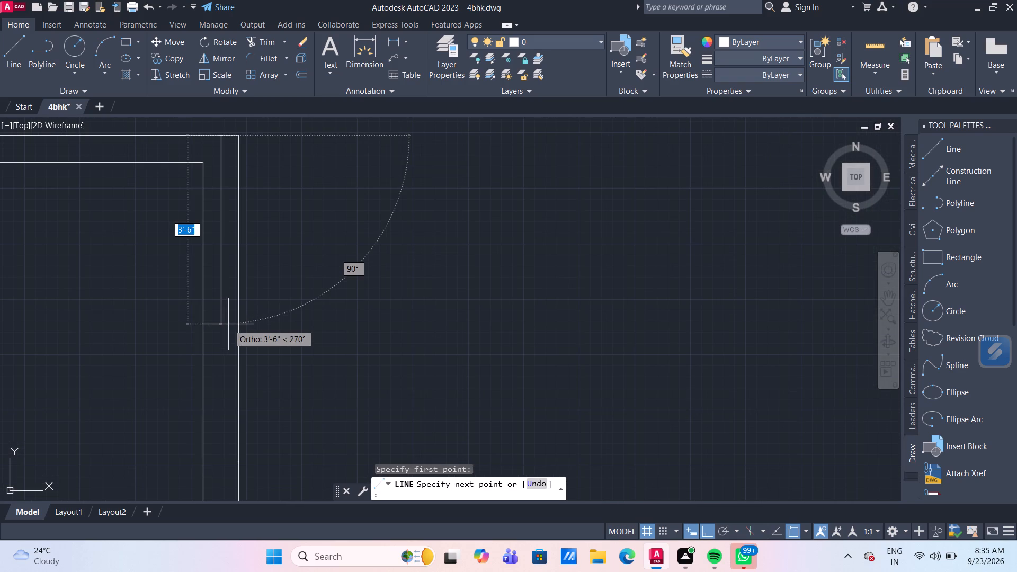
pyautogui.write("4'")
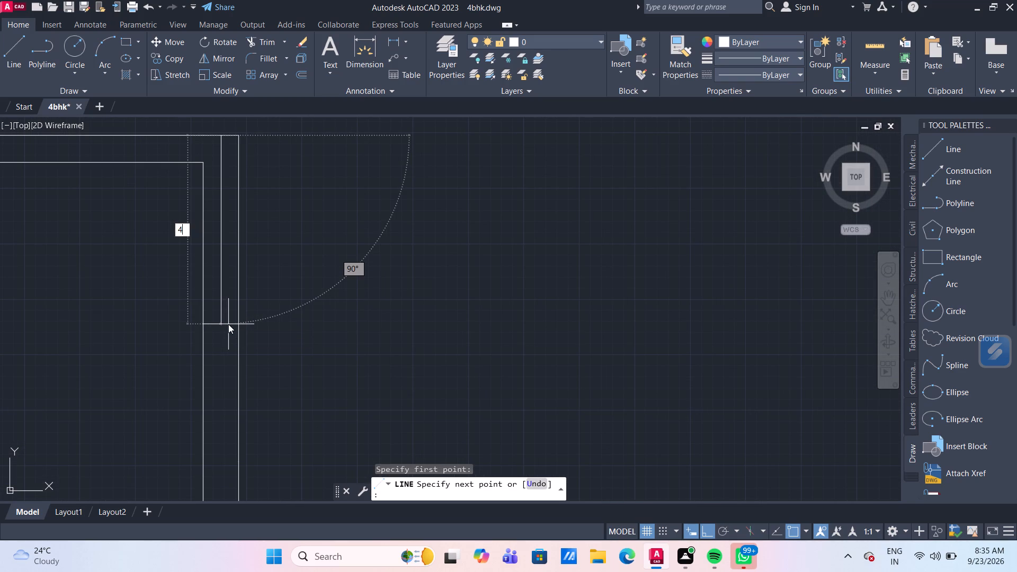
pyautogui.press('Return')
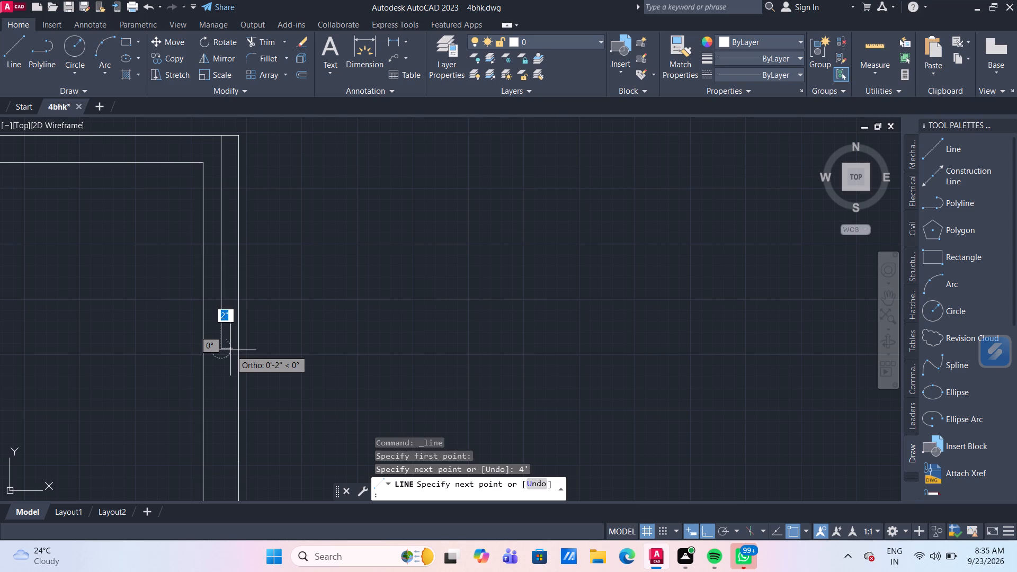
# Continue with a 3" horizontal line from the 4' line's lower end toward the outer right wall line.
pyautogui.write('2.')
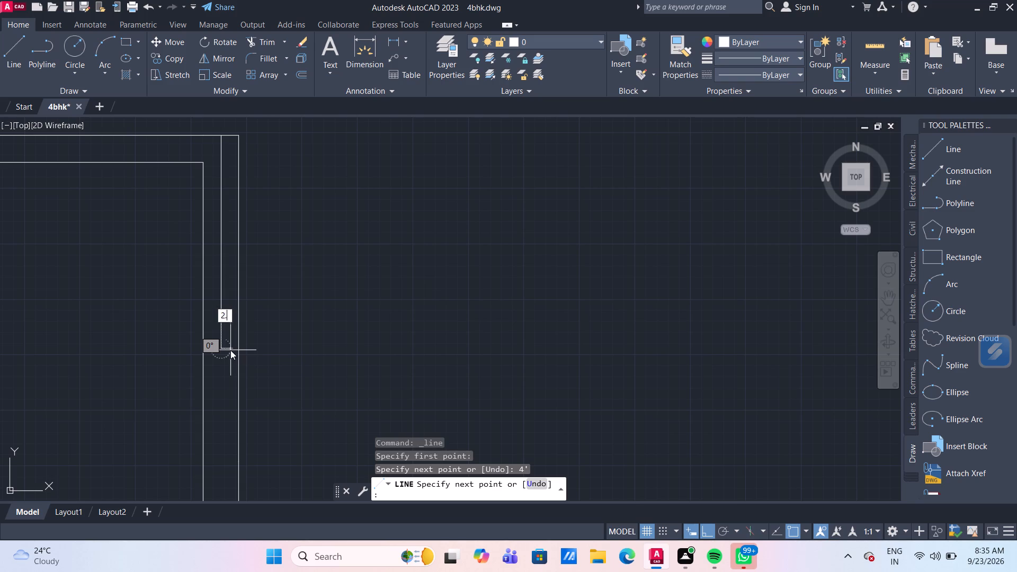
pyautogui.press('BackSpace')
pyautogui.press('BackSpace')
pyautogui.press('3')
pyautogui.hotkey('shift', '"')
pyautogui.press('Return')
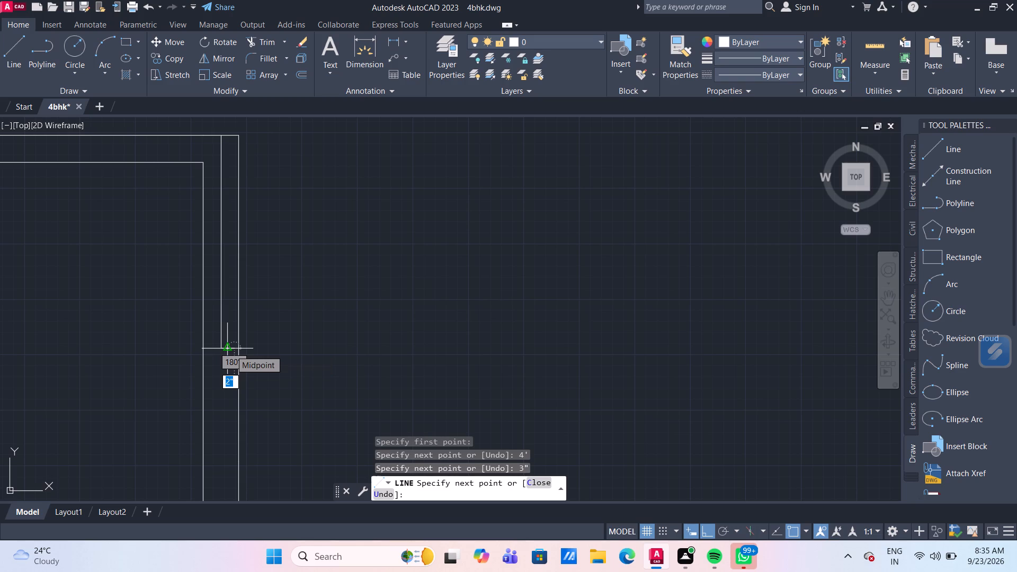
pyautogui.press('Return')
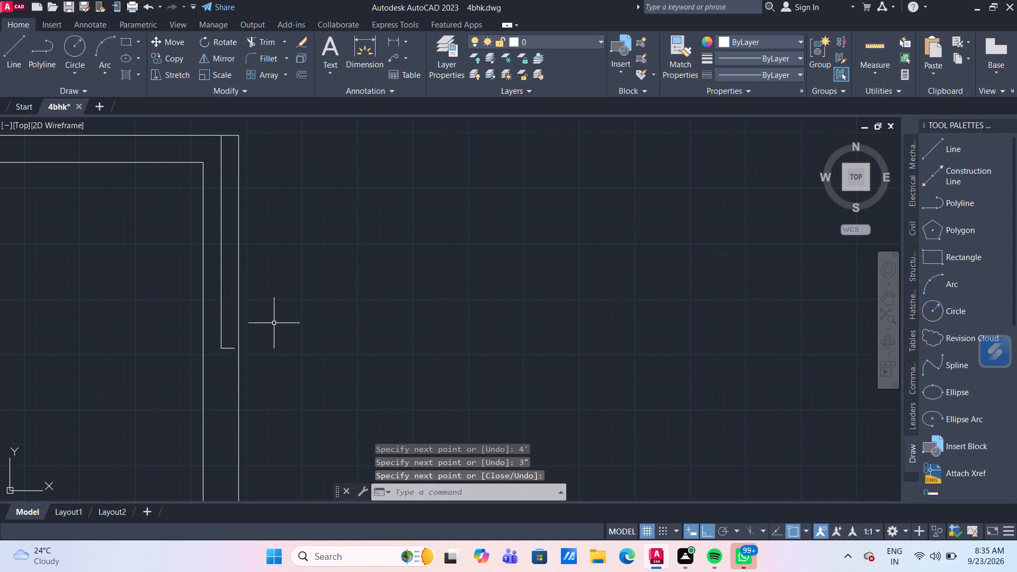
# Move the 4' line 3" toward the outer wall line, onto the far end of the short horizontal line.
pyautogui.click(221, 297)
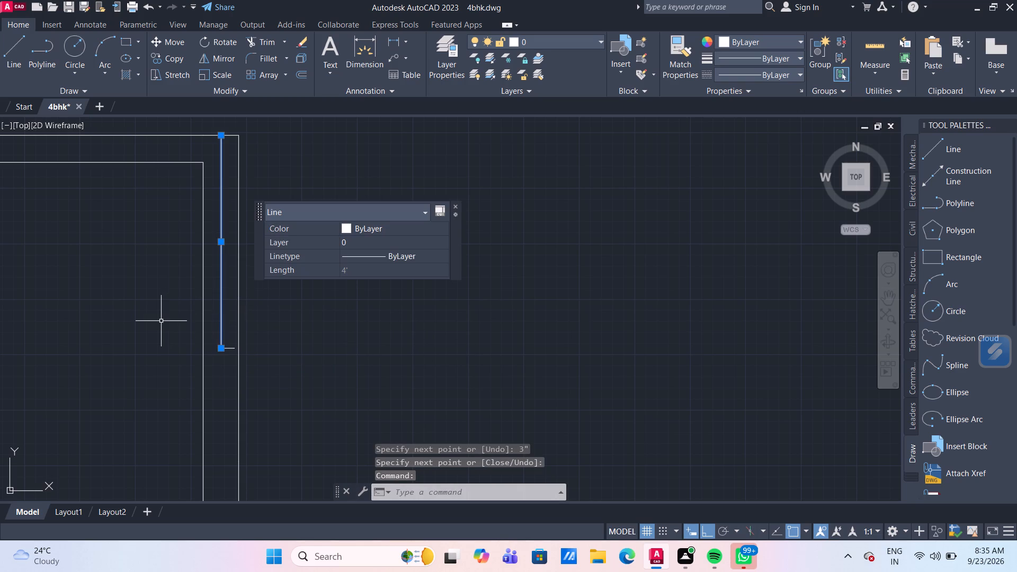
pyautogui.press('m')
pyautogui.press('Return')
pyautogui.scroll(1, 273, 329)
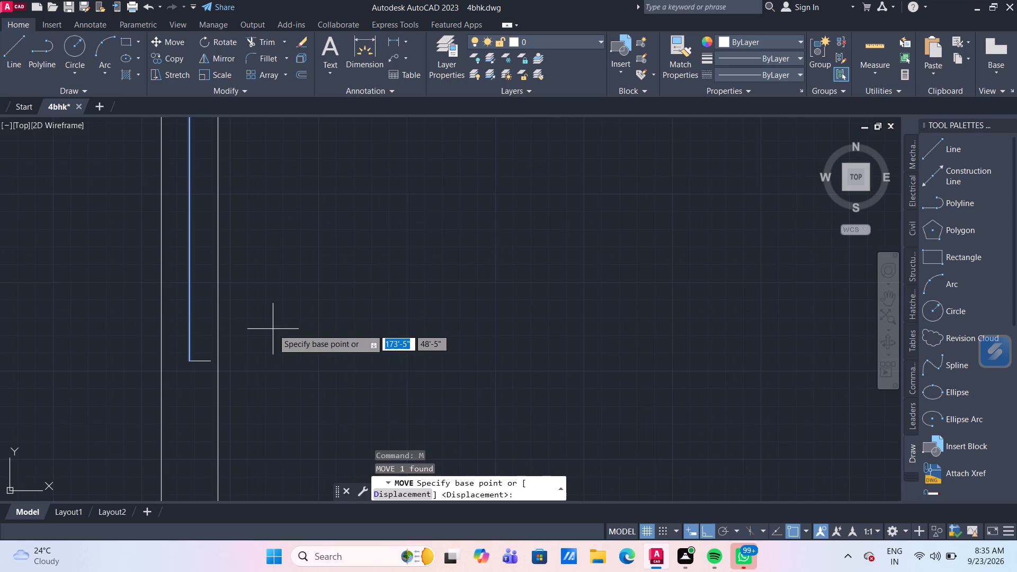
pyautogui.click(189, 360)
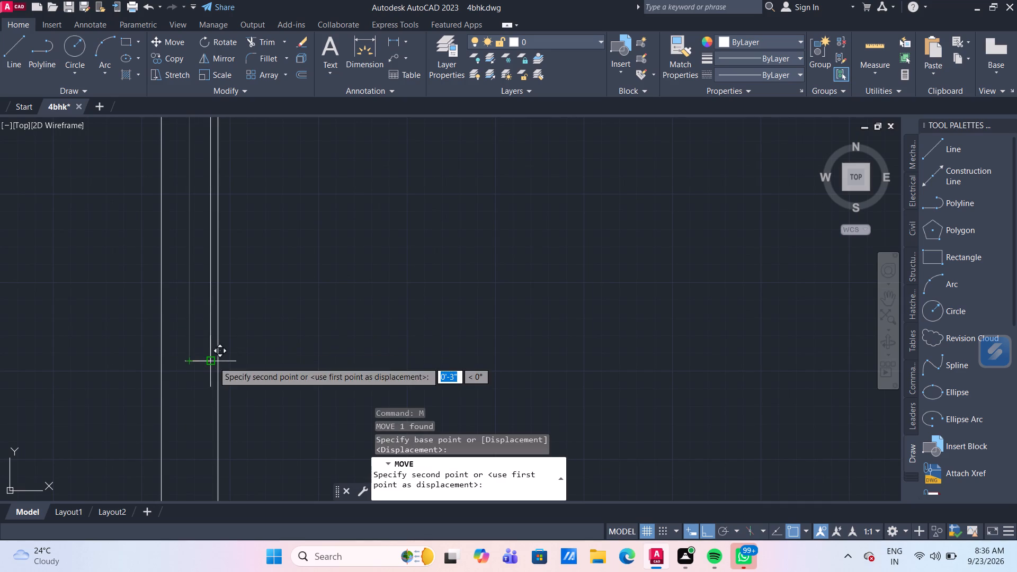
pyautogui.click(213, 362)
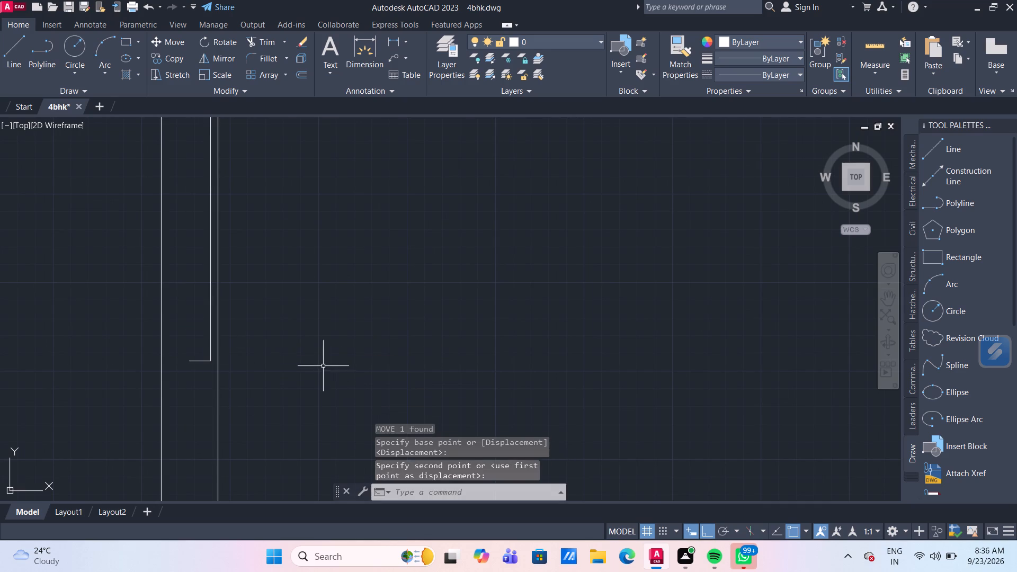
# Offset the moved 4' line 6" toward the larger left room's inner right wall line.
pyautogui.scroll(-2, 323, 366)
pyautogui.press('o')
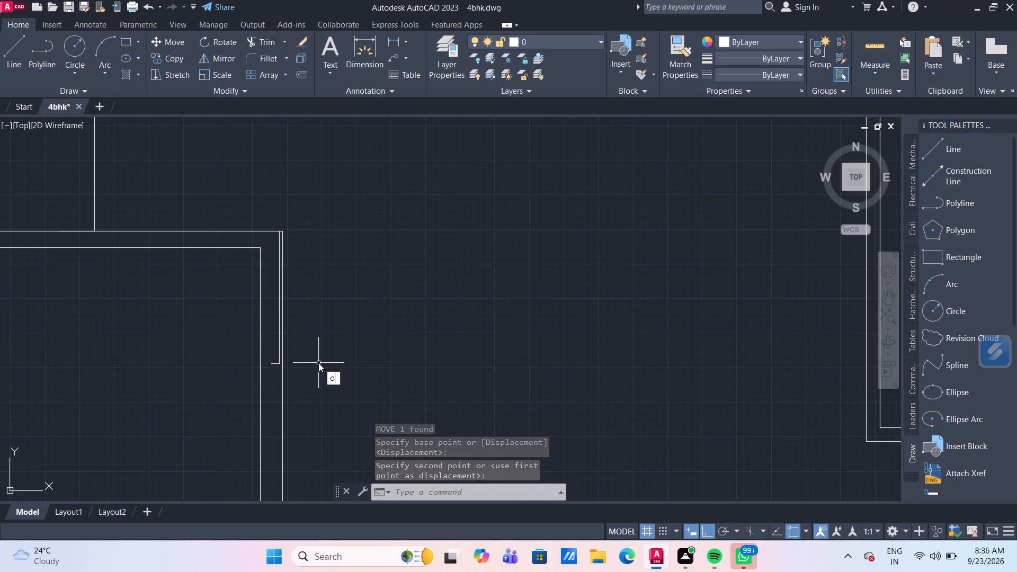
pyautogui.press('Return')
pyautogui.press('Return')
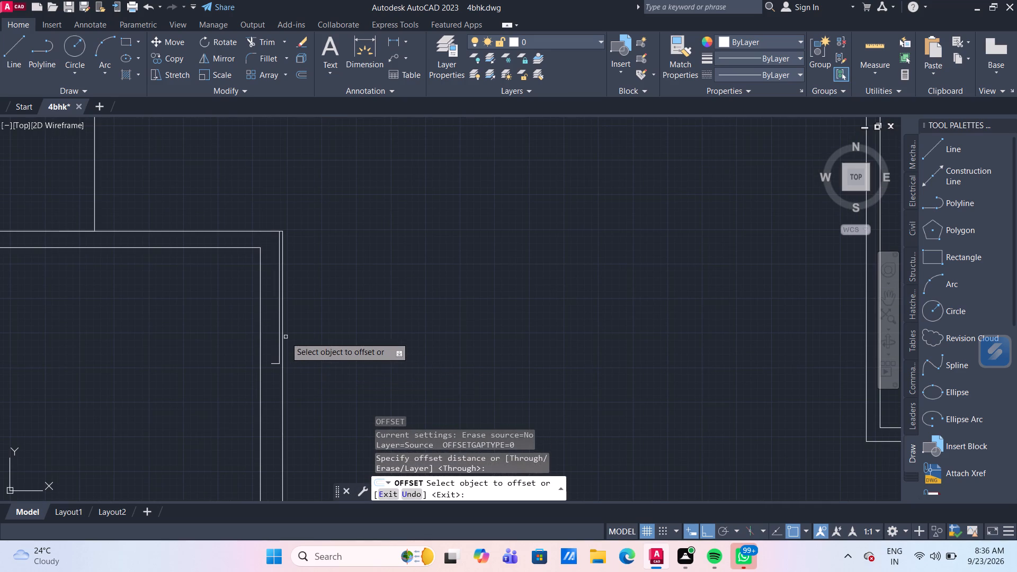
pyautogui.click(280, 325)
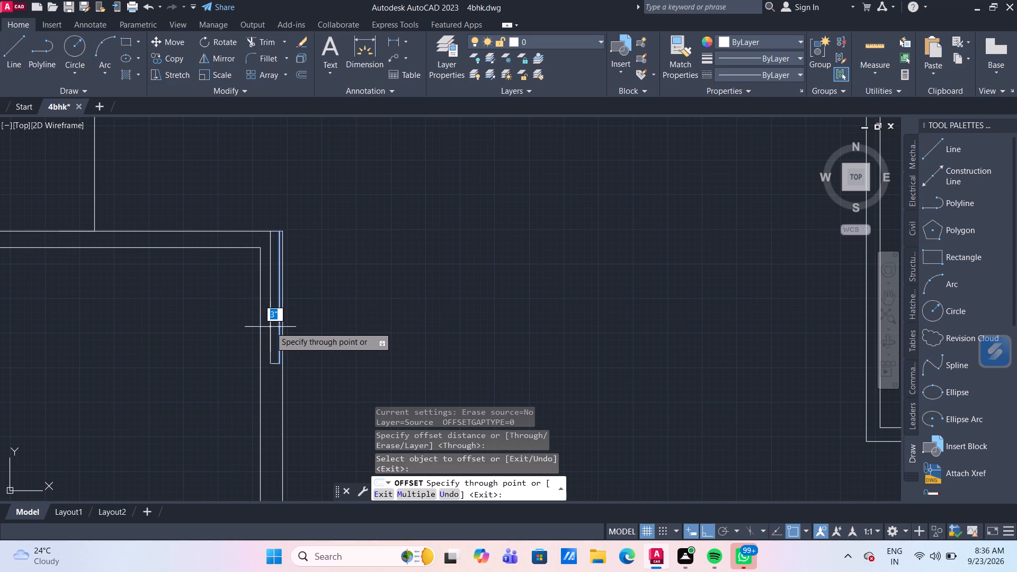
pyautogui.write('6"')
pyautogui.press('Return')
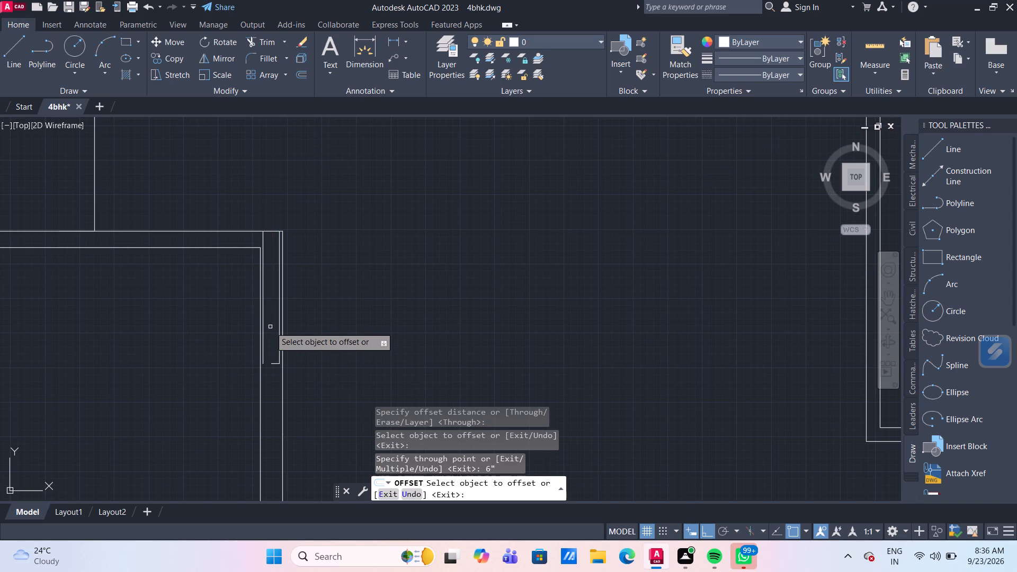
pyautogui.scroll(2, 268, 280)
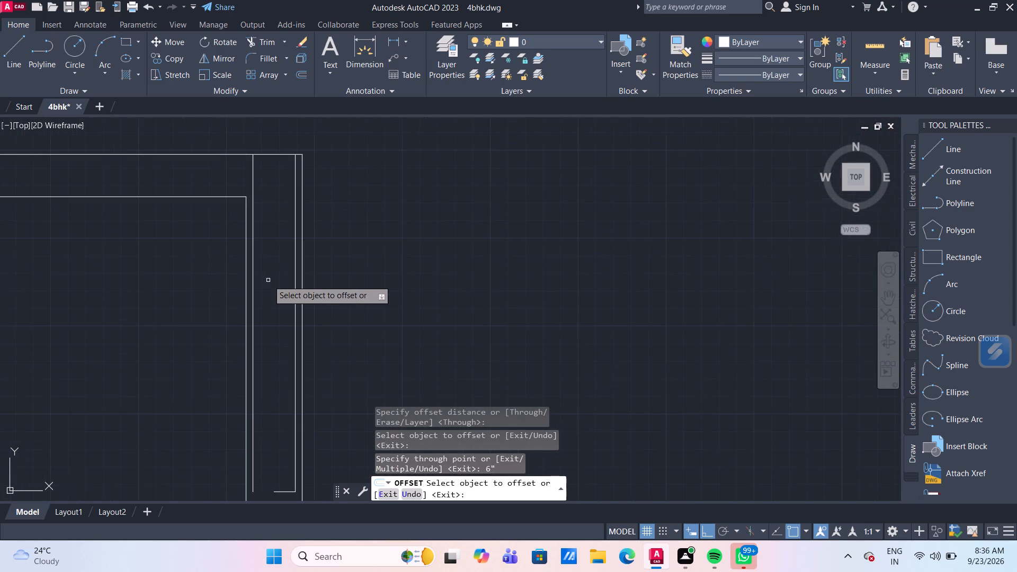
pyautogui.press('Escape')
# Measure the distance between the larger left room's inner and outer right wall lines below the 4' lines.
pyautogui.moveTo(303, 374); pyautogui.dragTo(286, 289, button='middle')
pyautogui.moveTo(263, 429); pyautogui.dragTo(262, 422, button='middle')
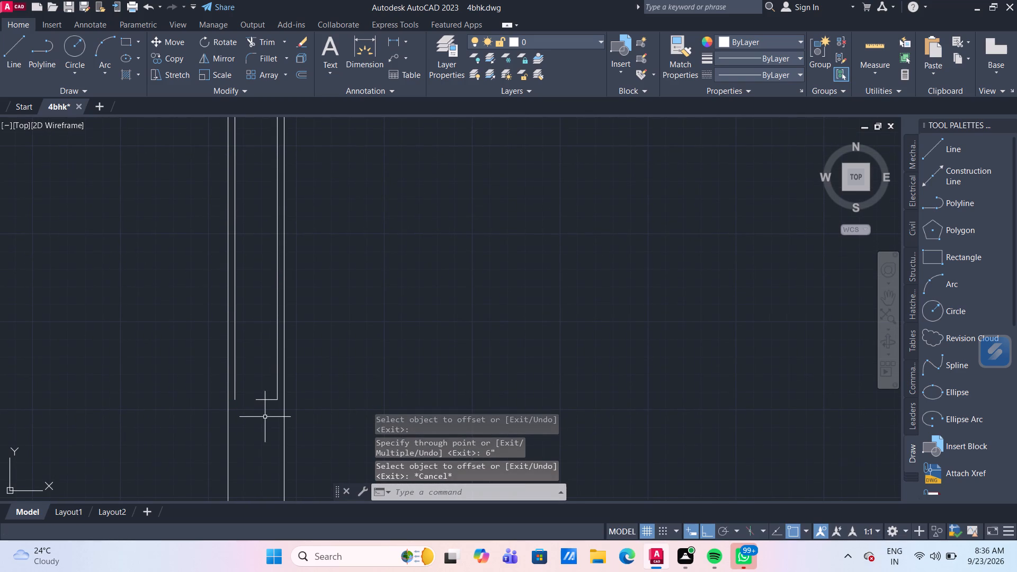
pyautogui.click(871, 52)
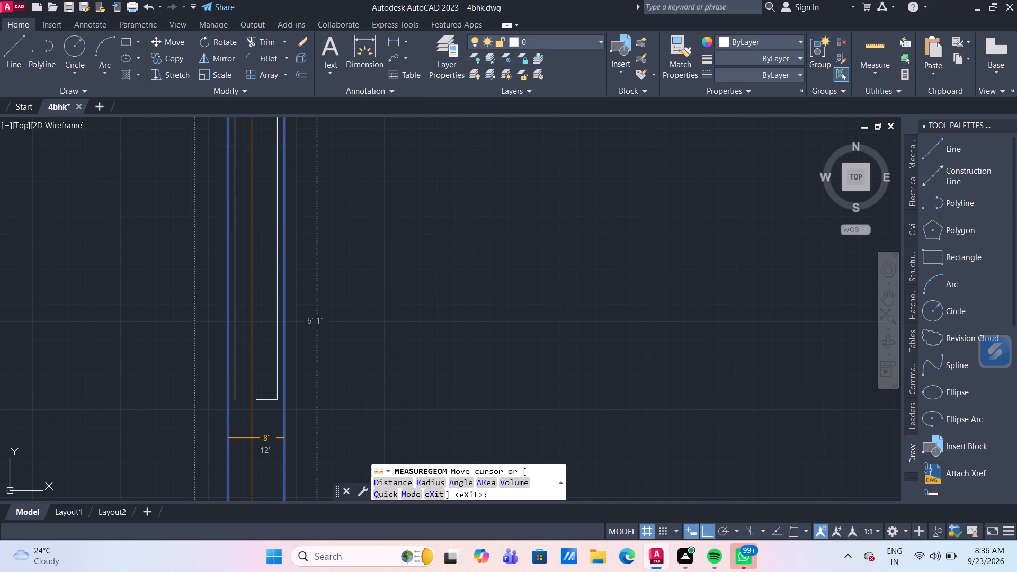
pyautogui.press('Escape')
# Delete the 3" horizontal helper line at the lower end of the 4' line.
pyautogui.scroll(-1, 260, 417)
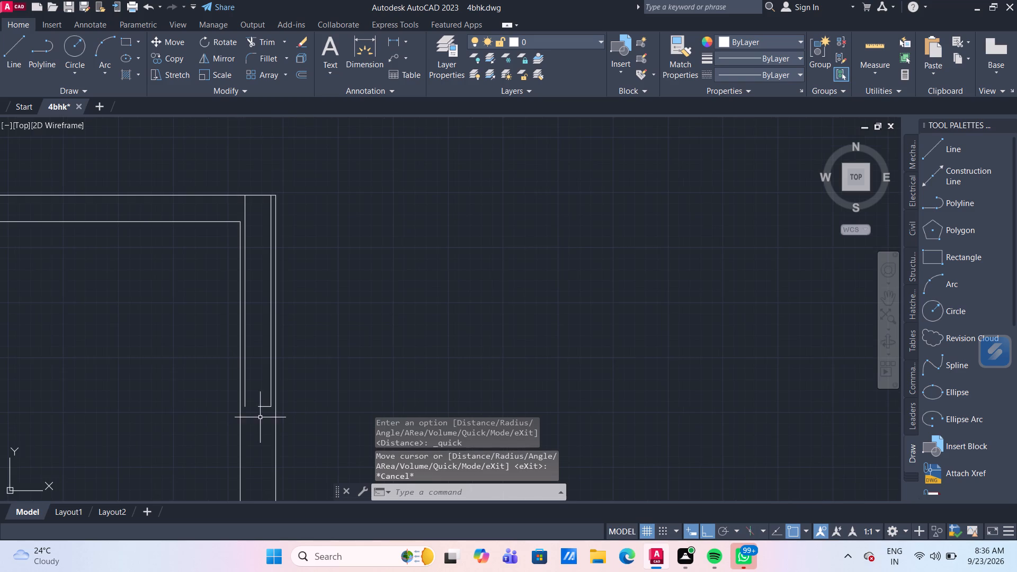
pyautogui.scroll(-1, 260, 417)
pyautogui.scroll(2, 260, 417)
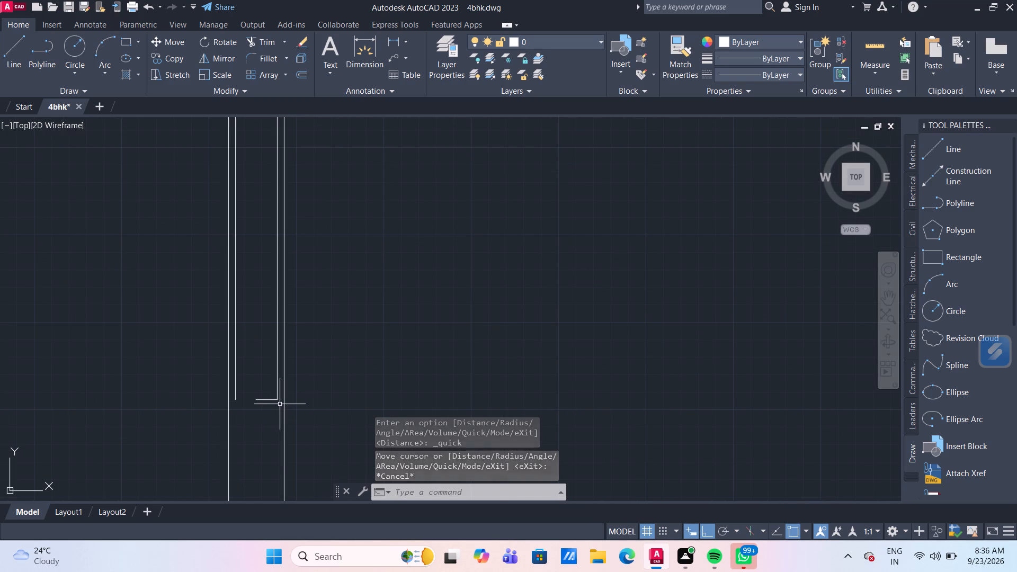
pyautogui.click(280, 404)
pyautogui.click(257, 384)
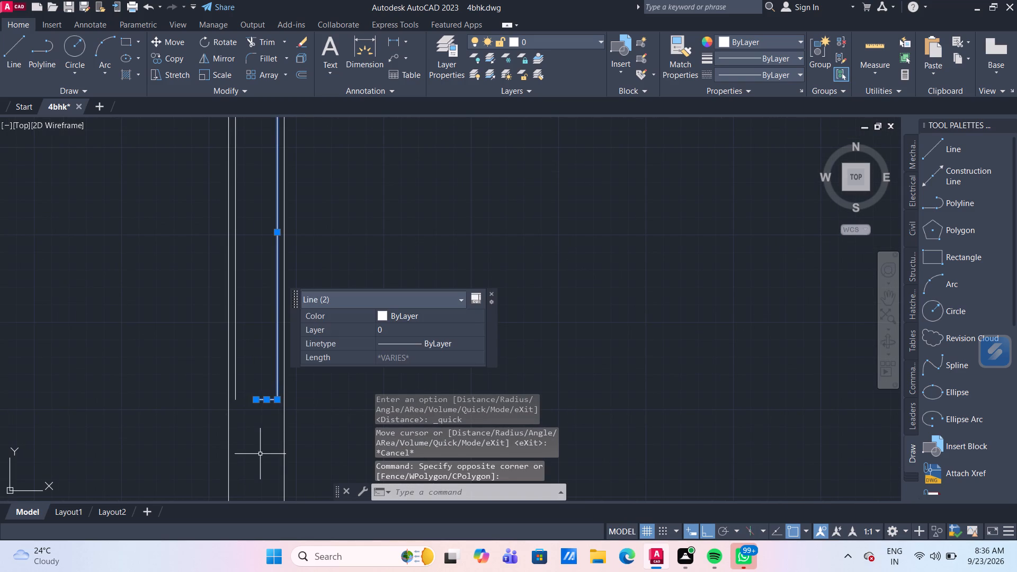
pyautogui.press('Escape')
pyautogui.click(261, 400)
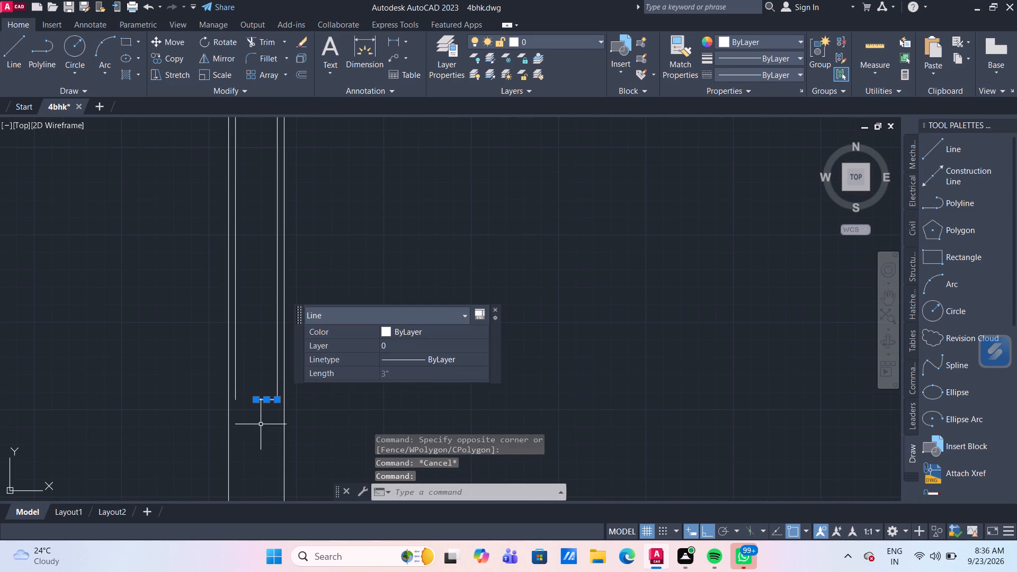
pyautogui.press('Delete')
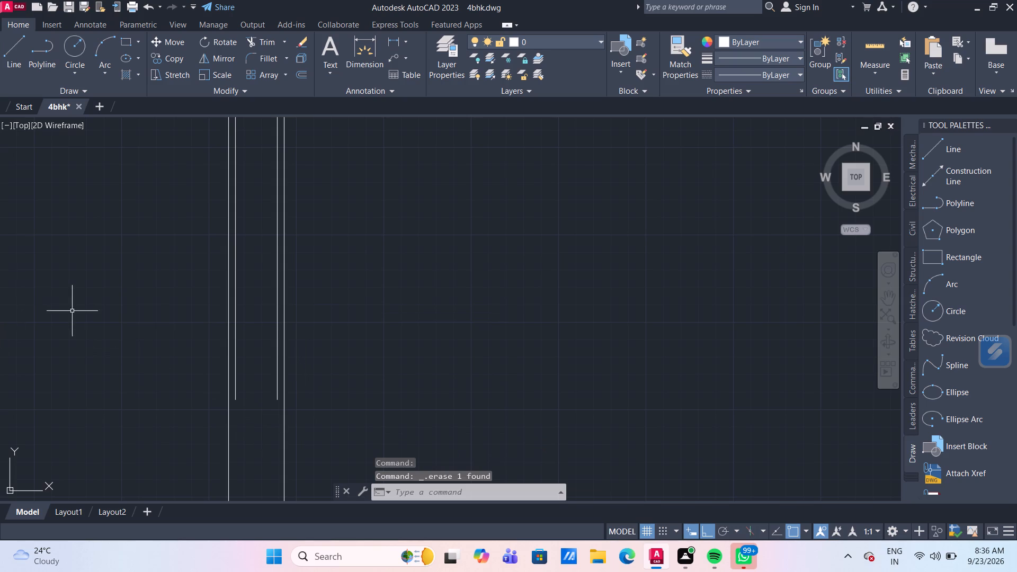
# Draw a short horizontal line from the lower end of the outer 4' line to the outer right wall line.
pyautogui.click(19, 53)
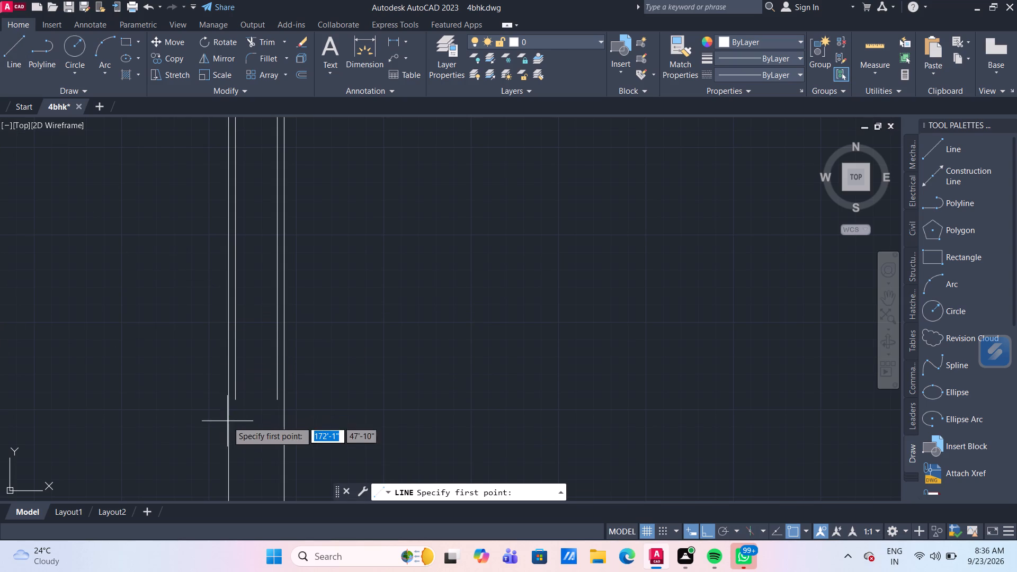
pyautogui.moveTo(310, 413); pyautogui.dragTo(291, 363, button='middle')
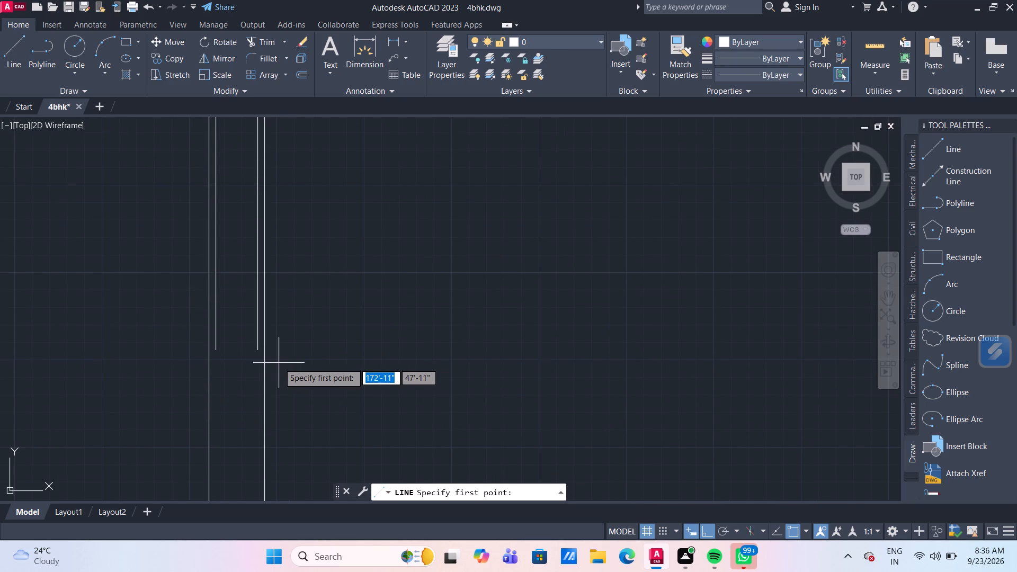
pyautogui.scroll(-2, 279, 363)
pyautogui.scroll(4, 279, 363)
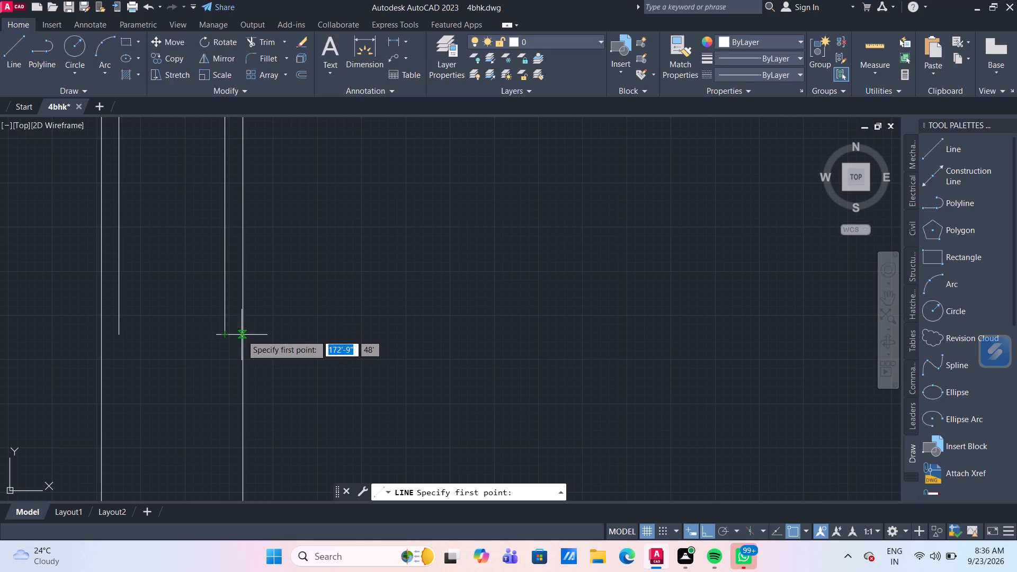
pyautogui.scroll(2, 226, 335)
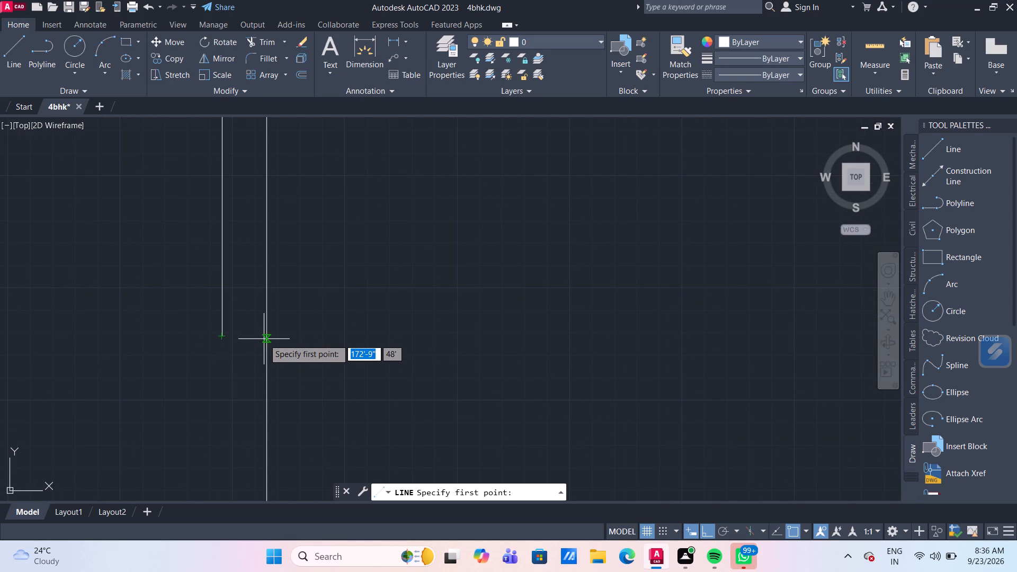
pyautogui.click(224, 336)
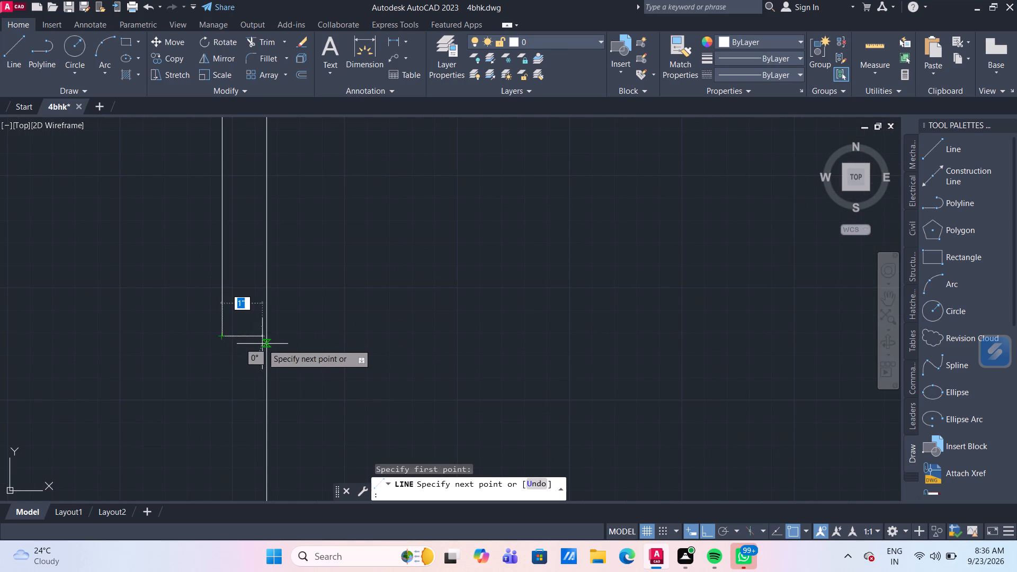
pyautogui.click(265, 338)
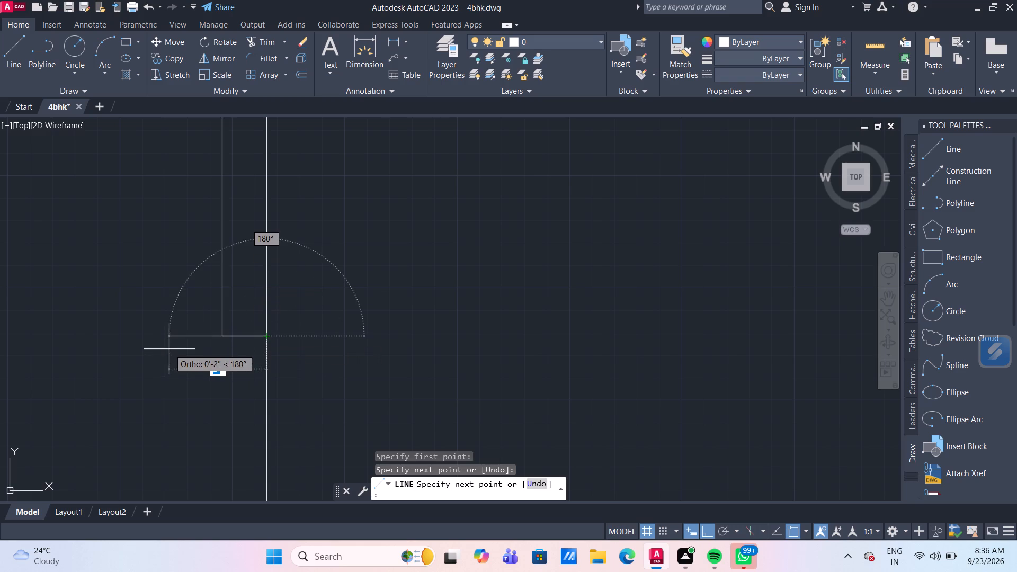
pyautogui.scroll(-3, 172, 348)
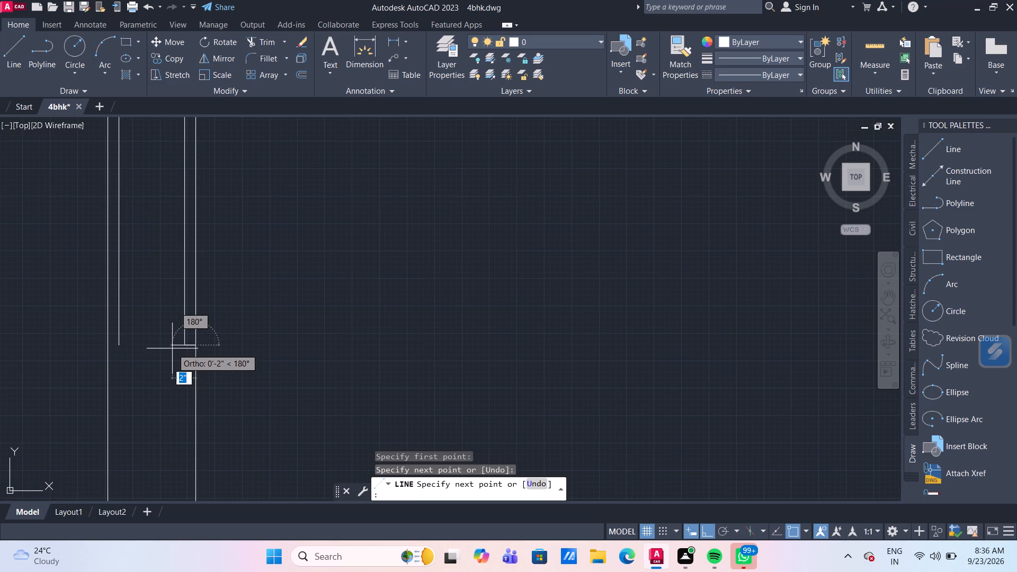
pyautogui.scroll(2, 174, 348)
pyautogui.press('Escape')
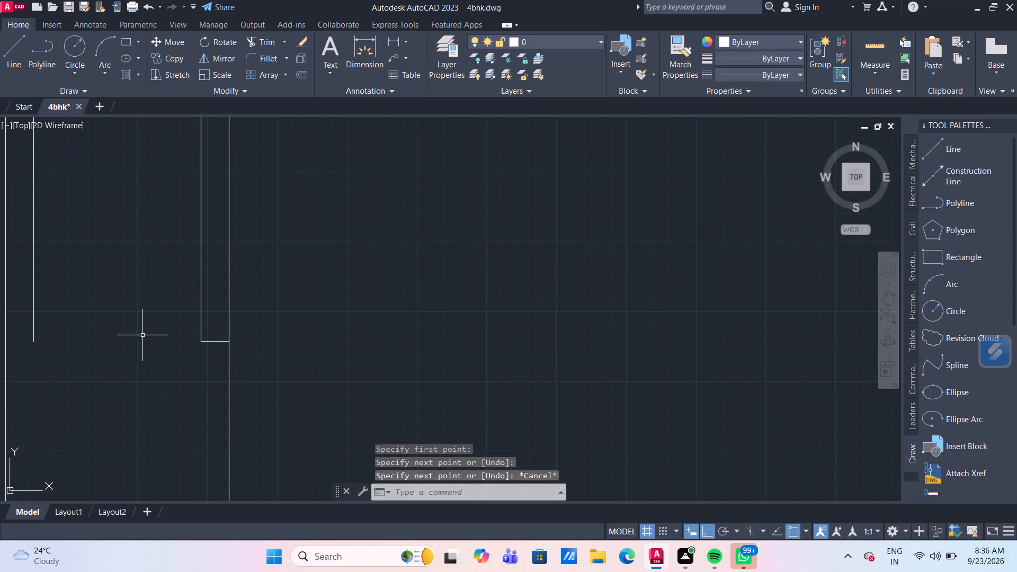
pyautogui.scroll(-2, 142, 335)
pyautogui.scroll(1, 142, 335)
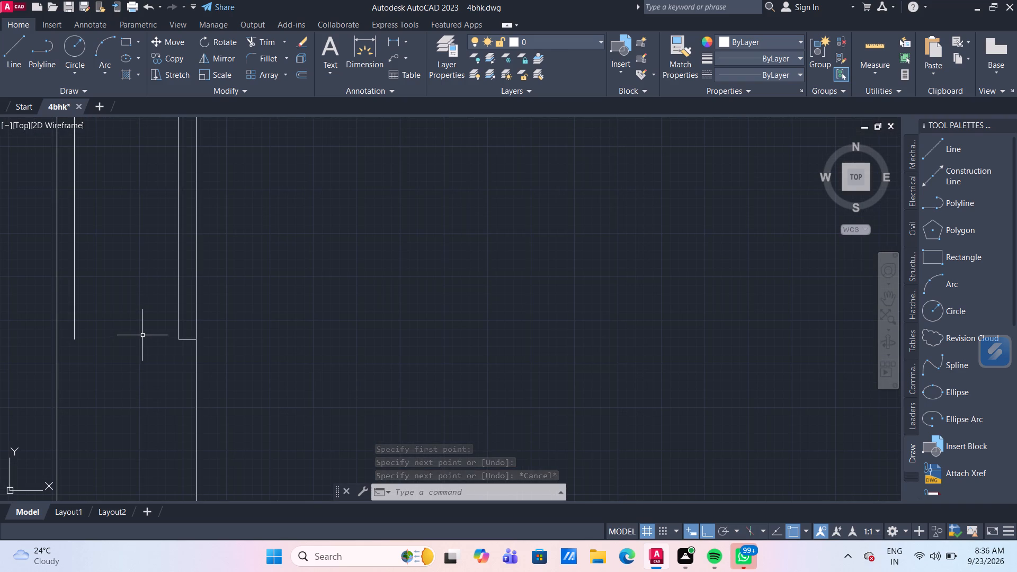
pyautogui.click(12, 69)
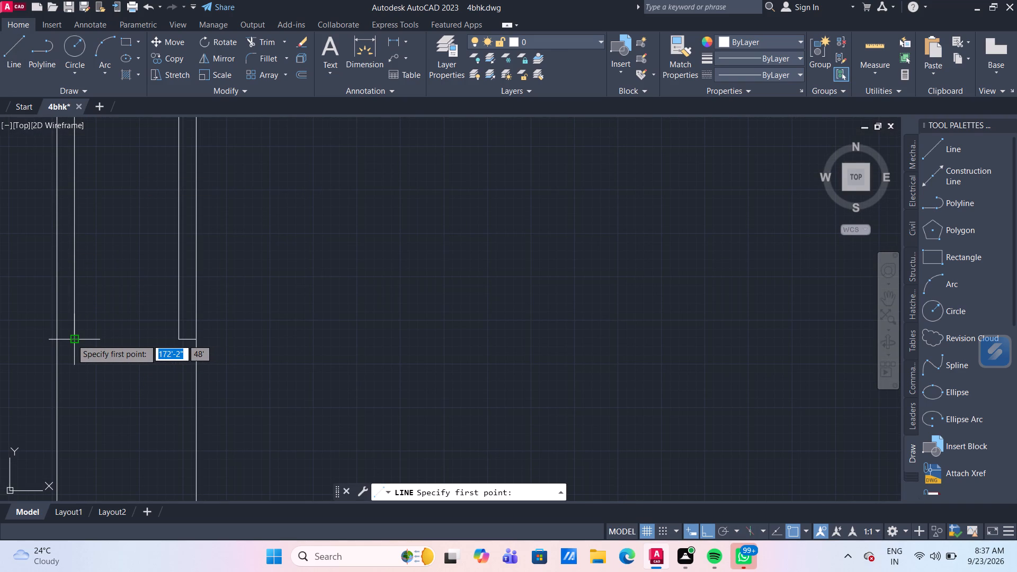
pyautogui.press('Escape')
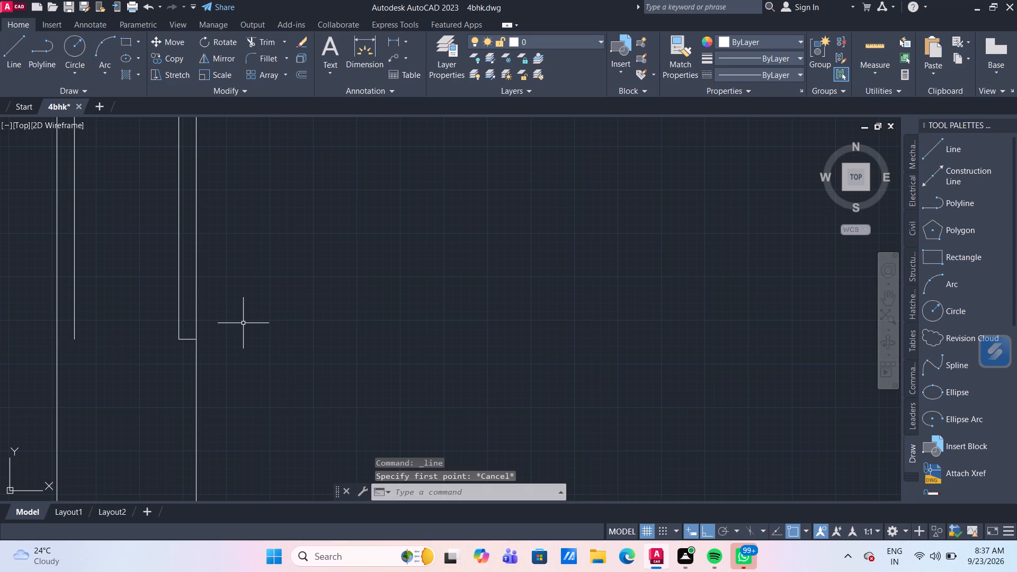
# Extend the short horizontal line across the wall thickness to the larger left room's inner right wall line.
pyautogui.write('tr')
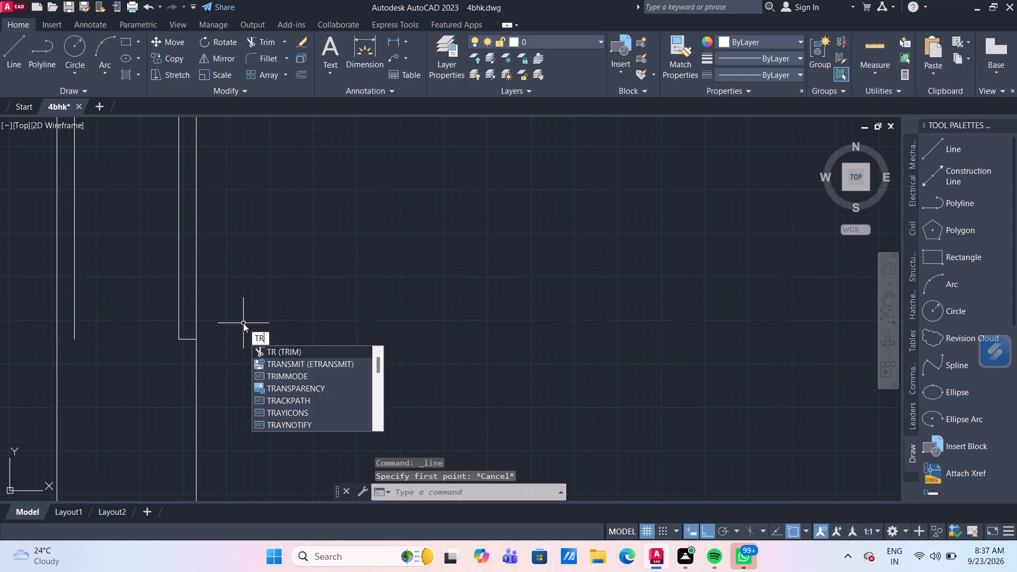
pyautogui.press('Return')
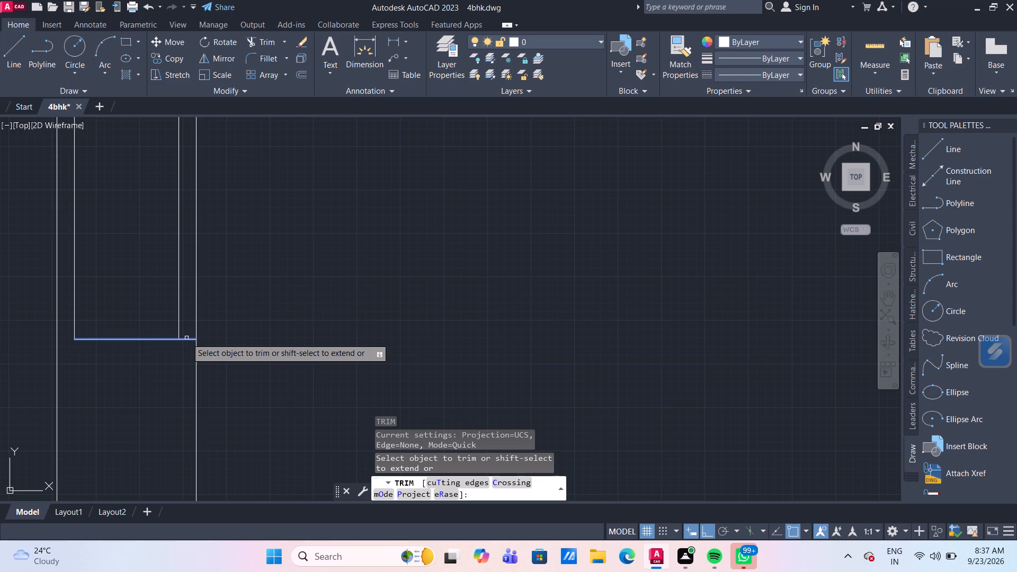
pyautogui.keyDown('shift'); pyautogui.click(186, 338); pyautogui.keyUp('shift')
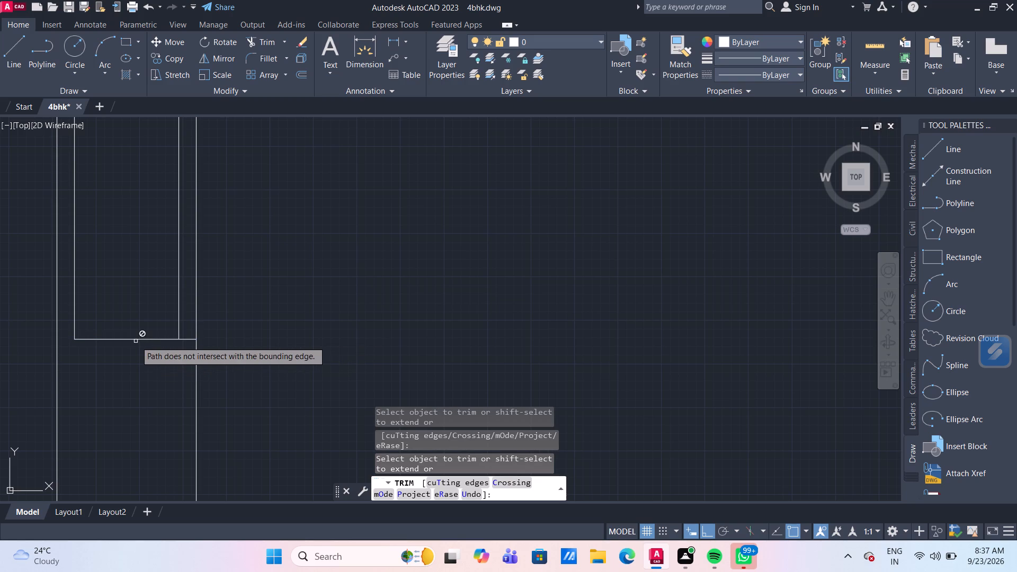
pyautogui.keyDown('shift'); pyautogui.click(133, 339); pyautogui.keyUp('shift')
# Trim away both 4' vertical lines above the horizontal line inside the right wall.
pyautogui.scroll(-1, 146, 356)
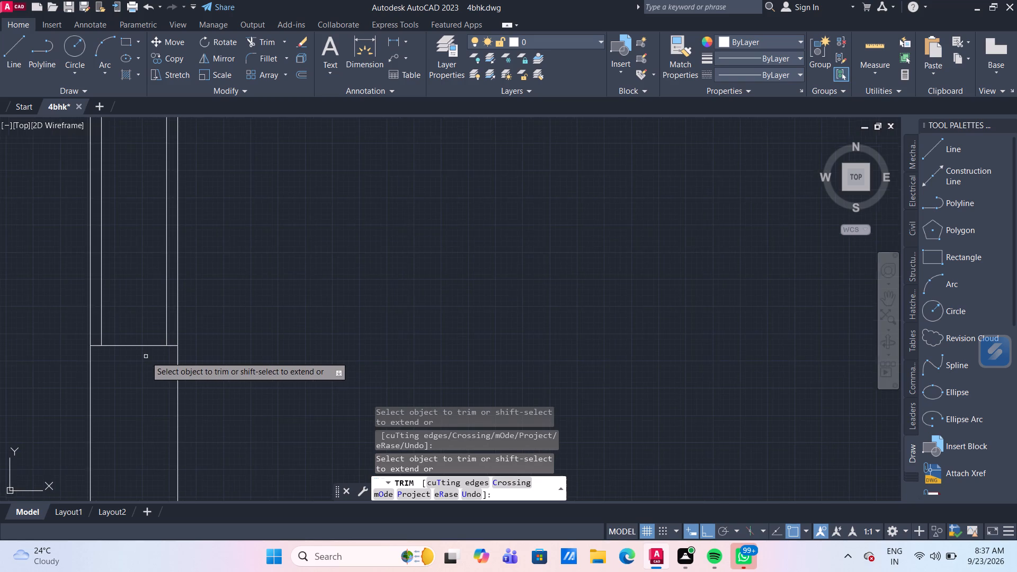
pyautogui.moveTo(161, 369); pyautogui.dragTo(167, 396, button='middle')
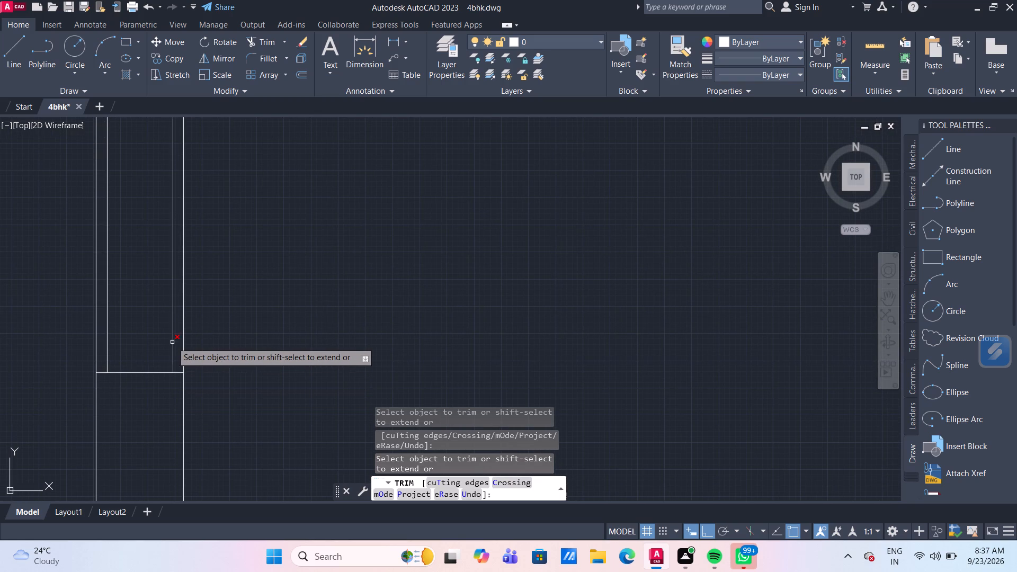
pyautogui.click(172, 342)
pyautogui.click(106, 335)
pyautogui.press('Escape')
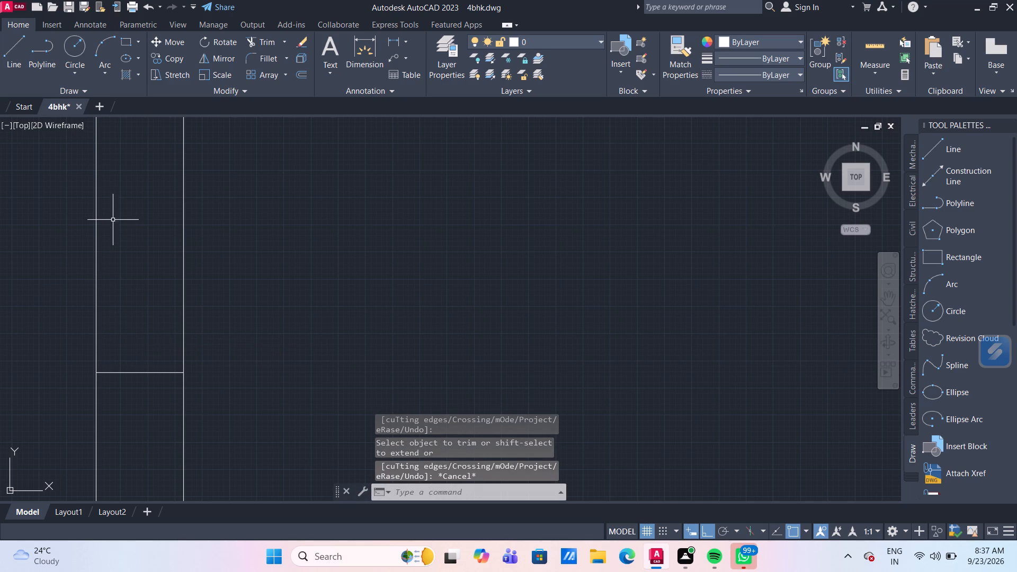
pyautogui.press('Escape')
# Draw a 4' vertical centre line from the horizontal line's midpoint up to the outer top wall line.
pyautogui.click(15, 43)
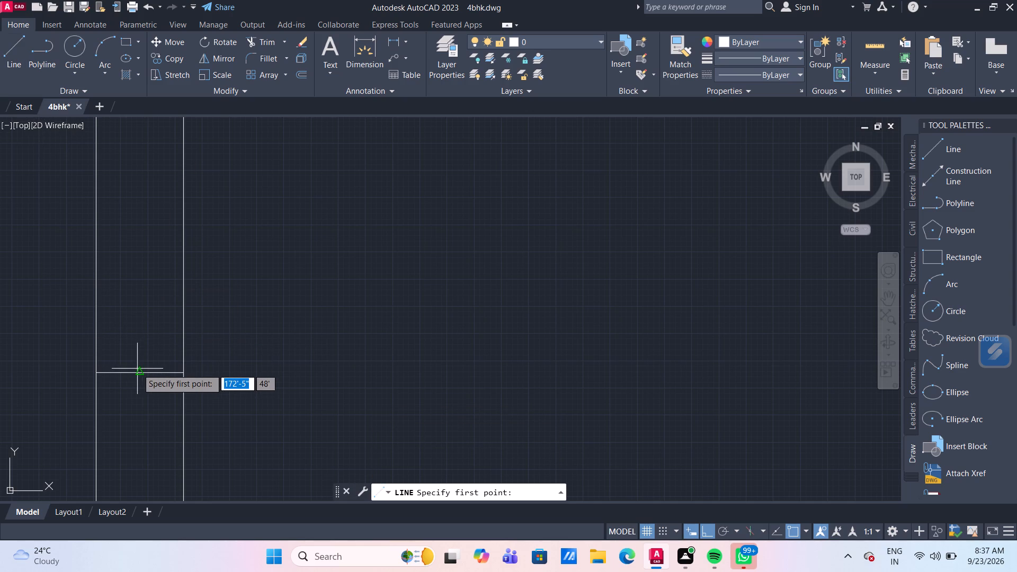
pyautogui.click(138, 374)
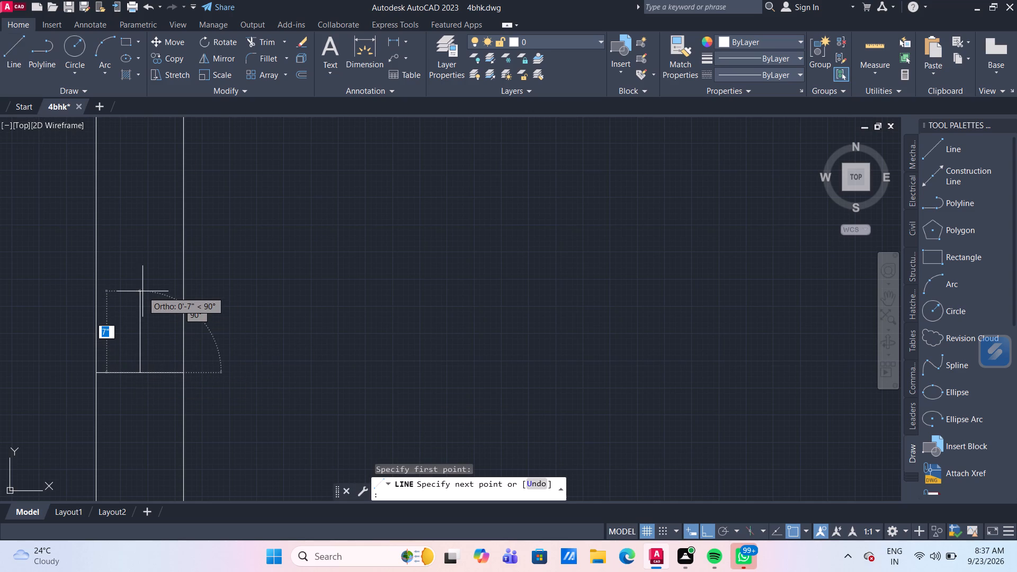
pyautogui.scroll(-3, 142, 291)
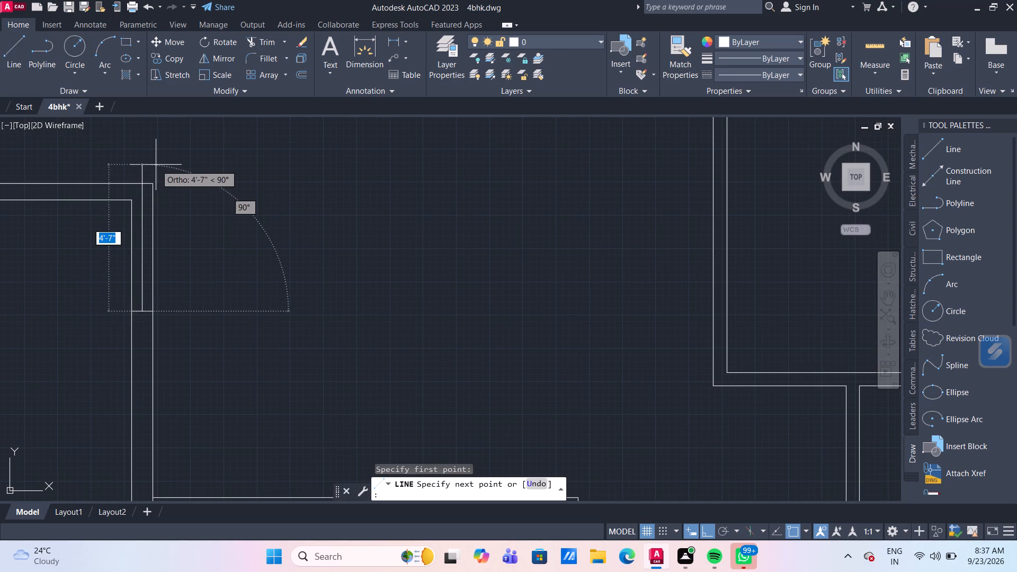
pyautogui.scroll(3, 140, 184)
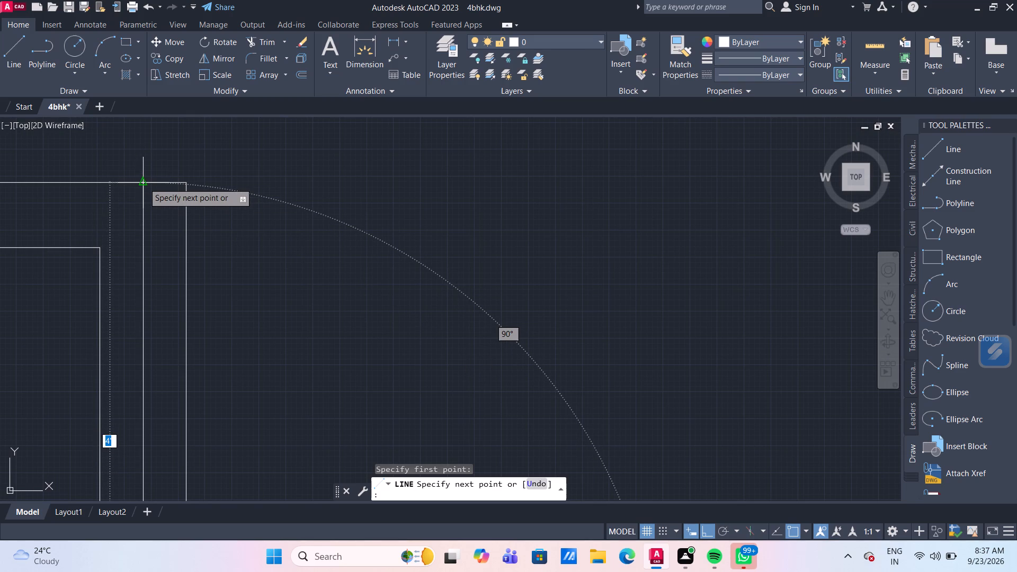
pyautogui.click(144, 183)
pyautogui.press('Escape')
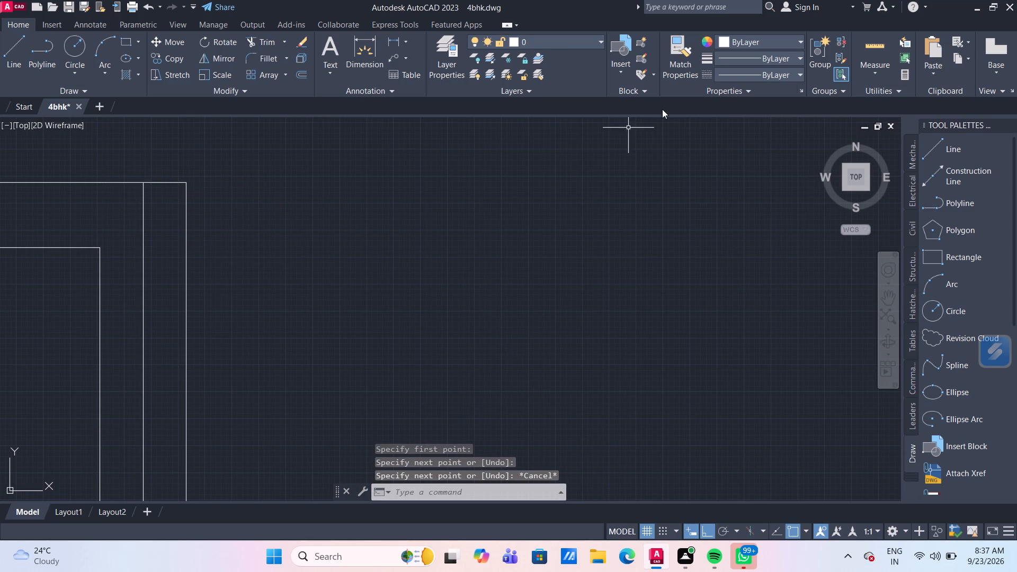
# Quick-measure the distances around the larger left room's right wall near its upper corner.
pyautogui.click(884, 45)
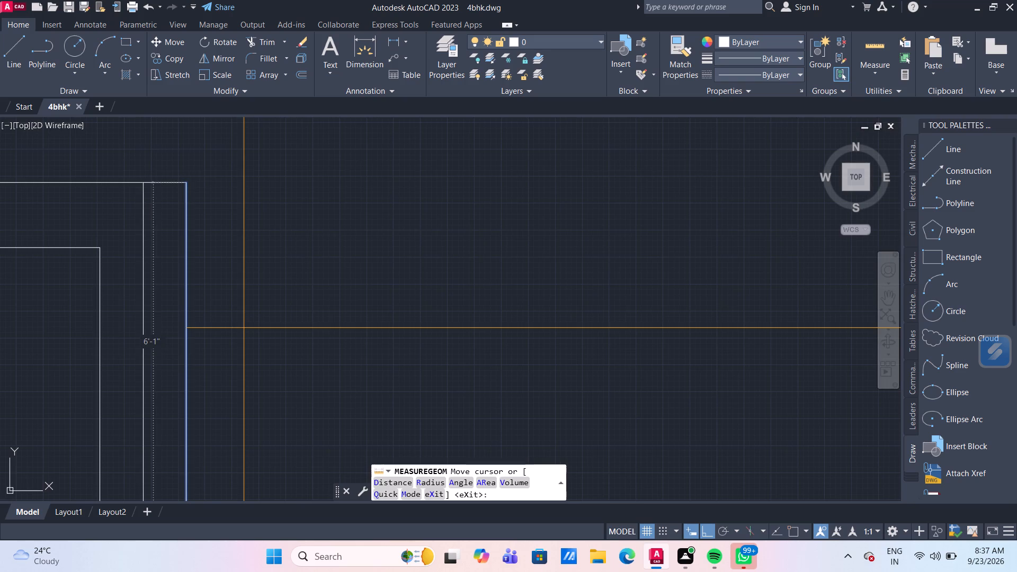
pyautogui.scroll(-1, 251, 325)
pyautogui.press('Escape')
# Offset the 4' centre line 3" to each side within the right wall.
pyautogui.scroll(-1, 262, 345)
pyautogui.moveTo(260, 337); pyautogui.dragTo(227, 273, button='middle')
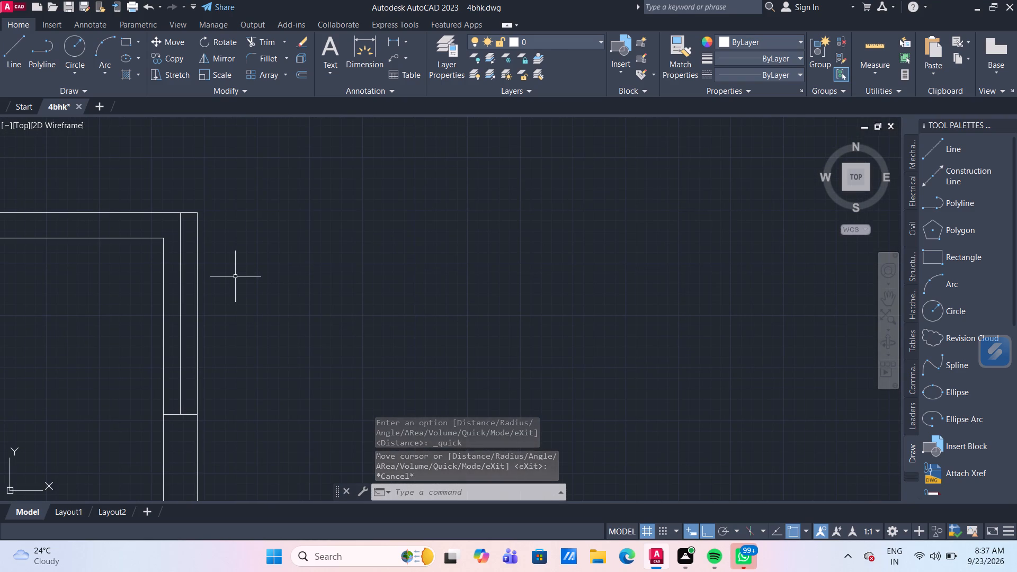
pyautogui.press('o')
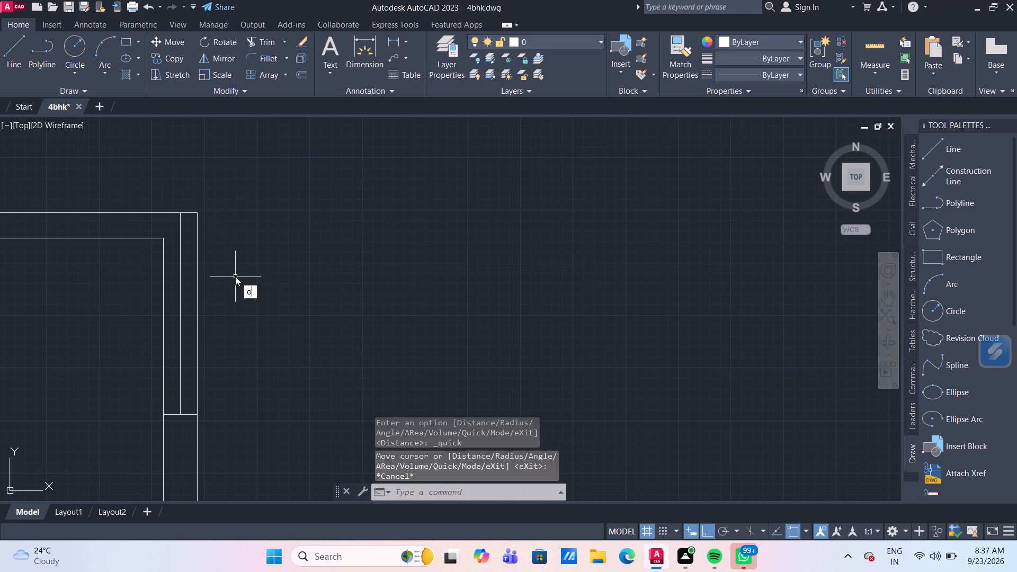
pyautogui.press('Return')
pyautogui.press('Return')
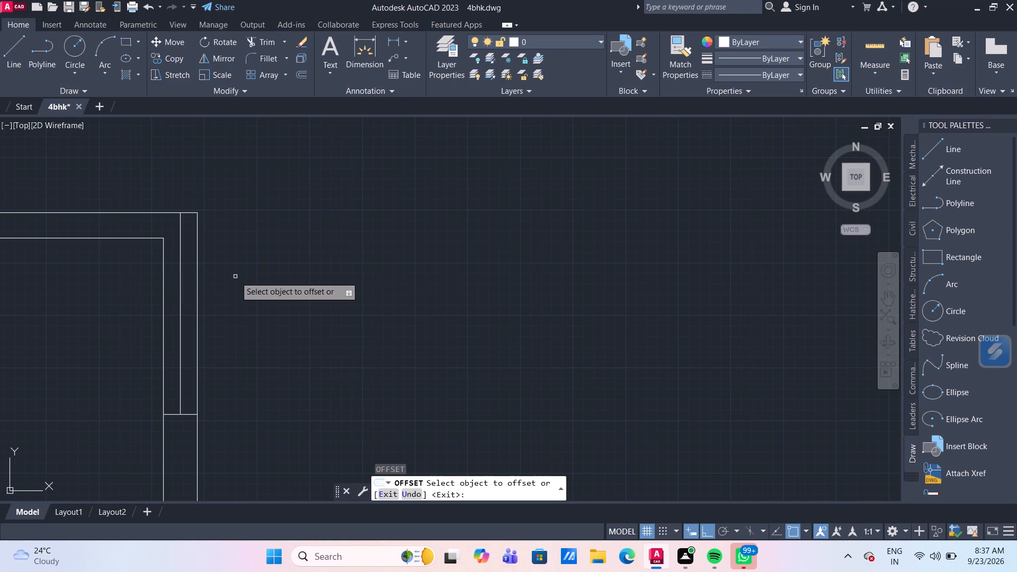
pyautogui.click(180, 311)
pyautogui.write('3"')
pyautogui.press('Return')
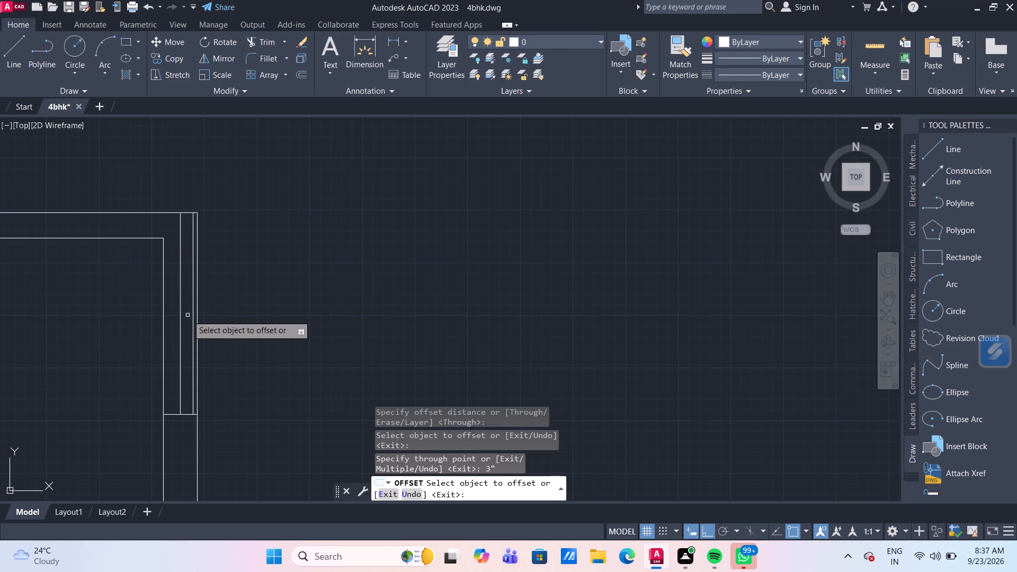
pyautogui.click(180, 320)
pyautogui.write('3"')
pyautogui.press('Return')
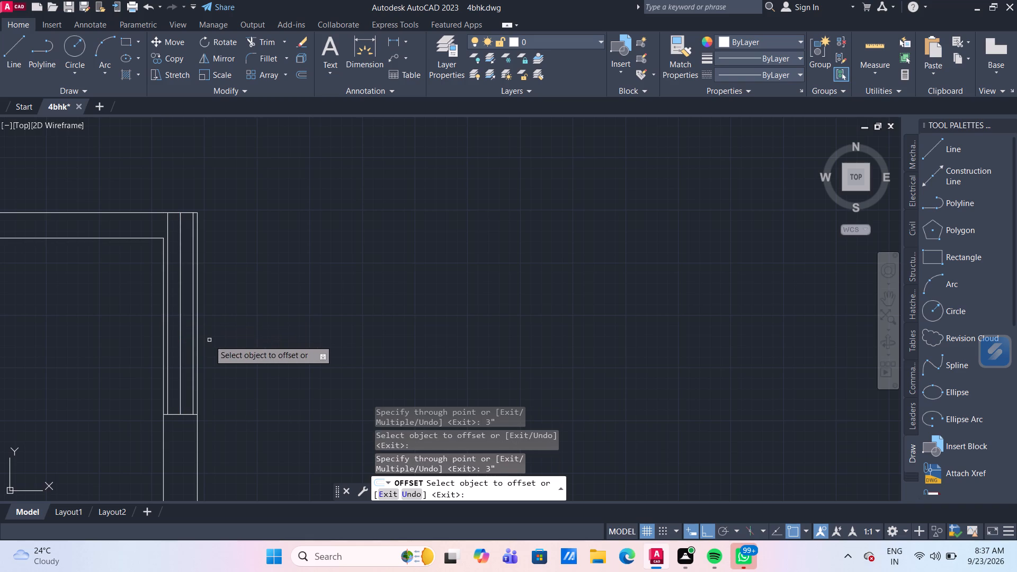
pyautogui.press('Escape')
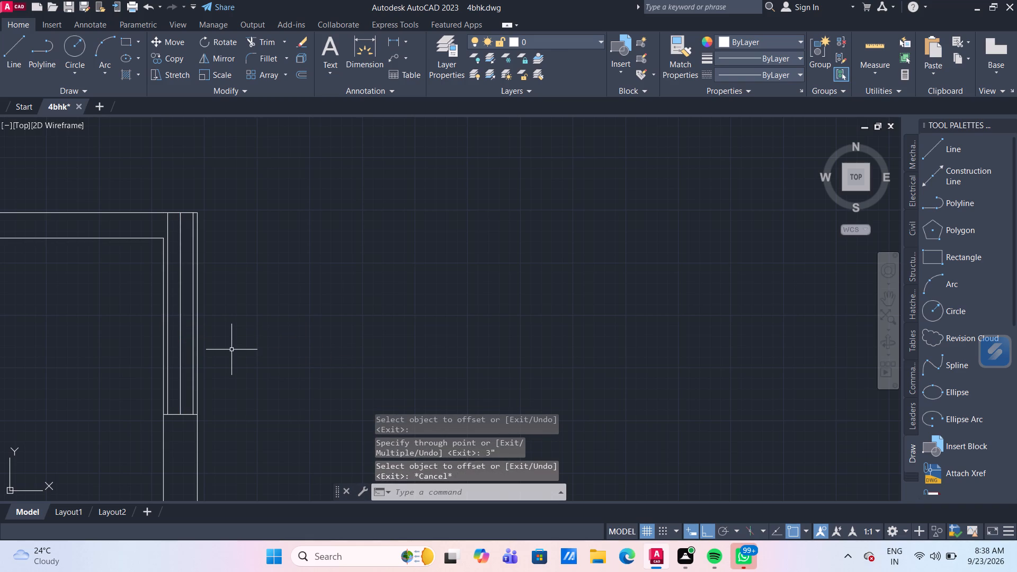
# Trim away the original outer and inner right wall lines above the horizontal line.
pyautogui.write('tr')
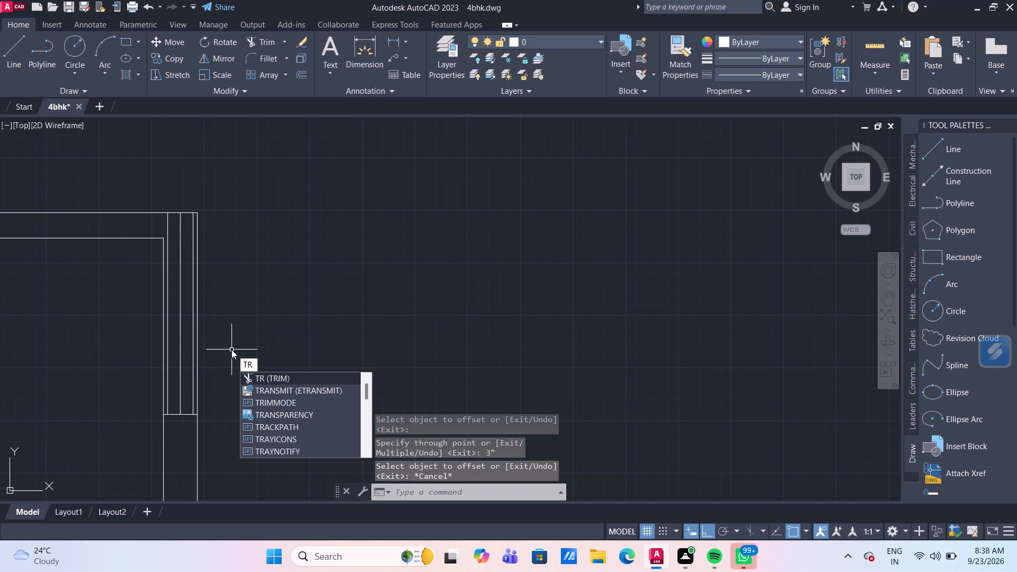
pyautogui.press('Return')
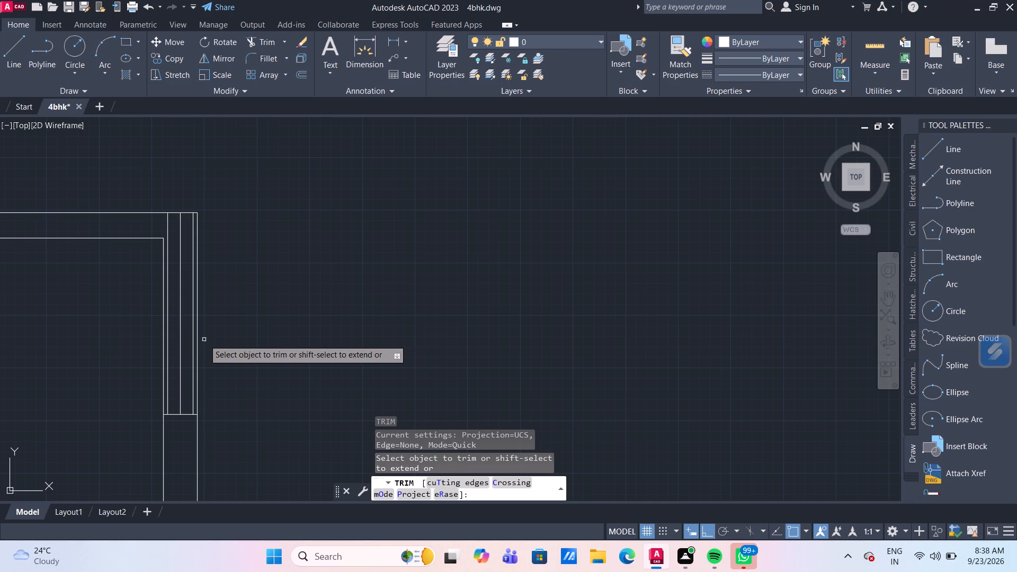
pyautogui.click(197, 336)
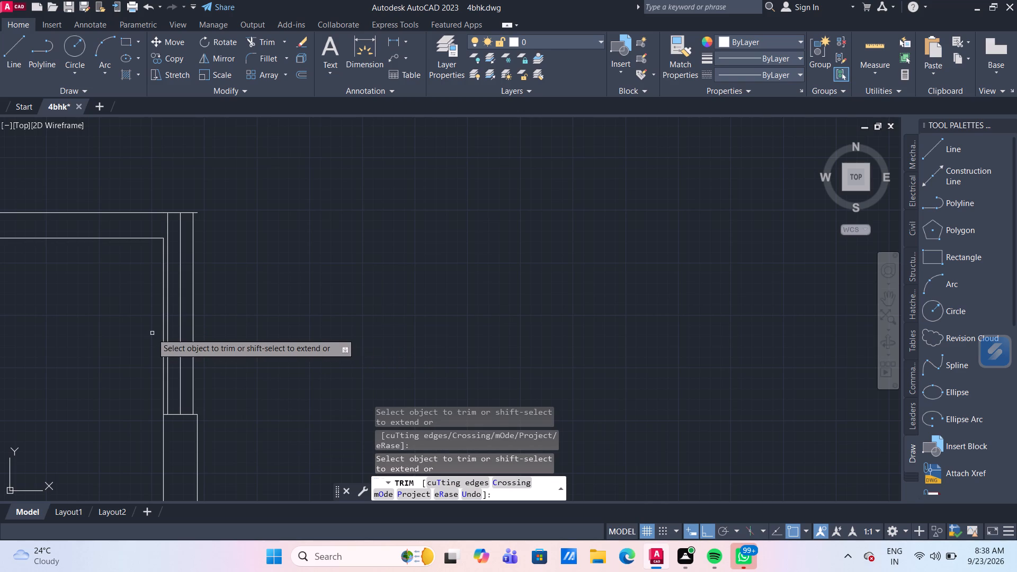
pyautogui.click(163, 339)
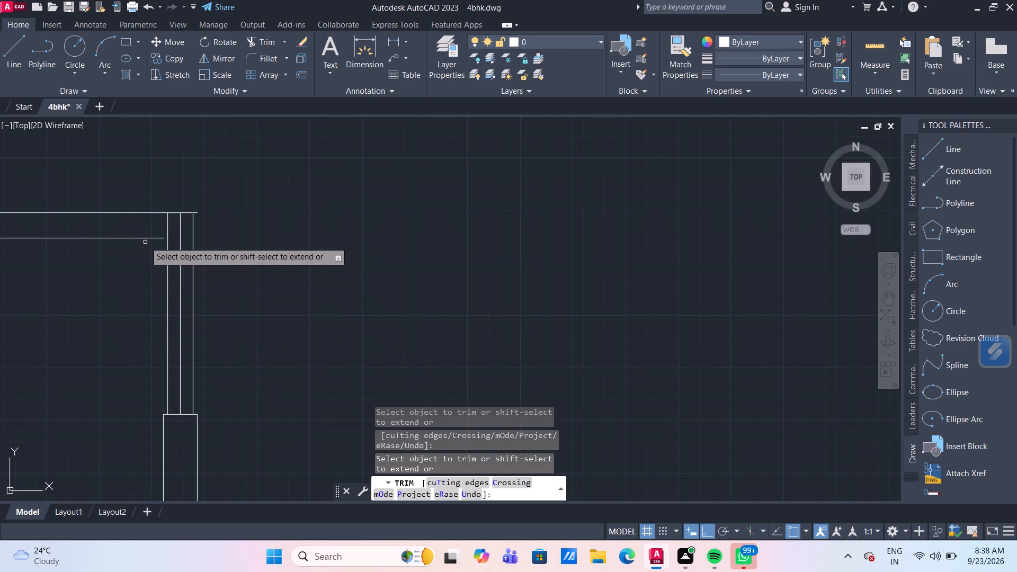
# Clean up the narrowed wall's upper corner: join the inner lines, remove the centre line, and trim the outer overhang.
pyautogui.keyDown('shift'); pyautogui.click(145, 240); pyautogui.keyUp('shift')
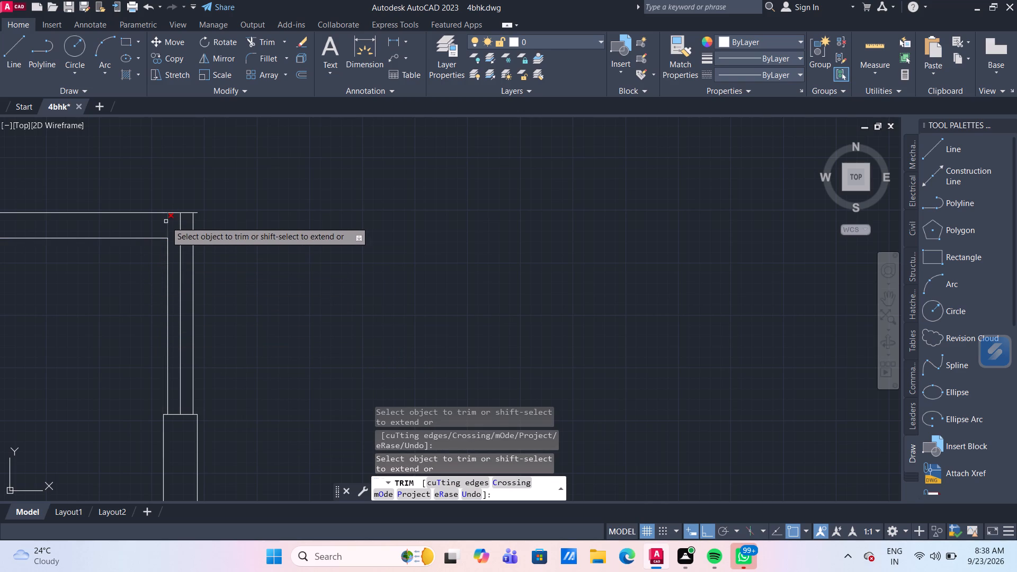
pyautogui.click(166, 221)
pyautogui.click(180, 226)
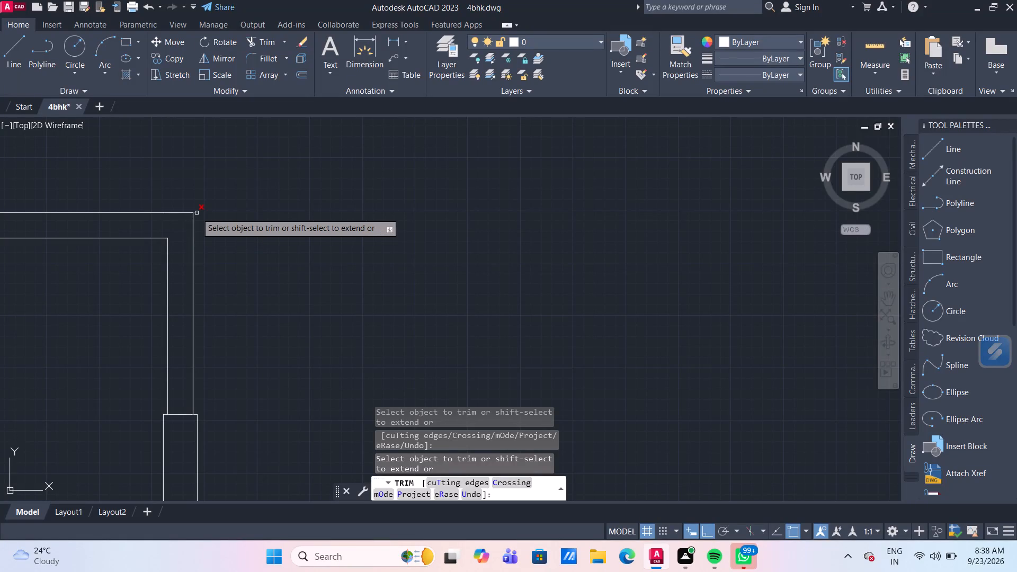
pyautogui.click(198, 212)
# Remove the short connecting line between the left corners of the upper-left room and the small room below it.
pyautogui.scroll(-4, 335, 308)
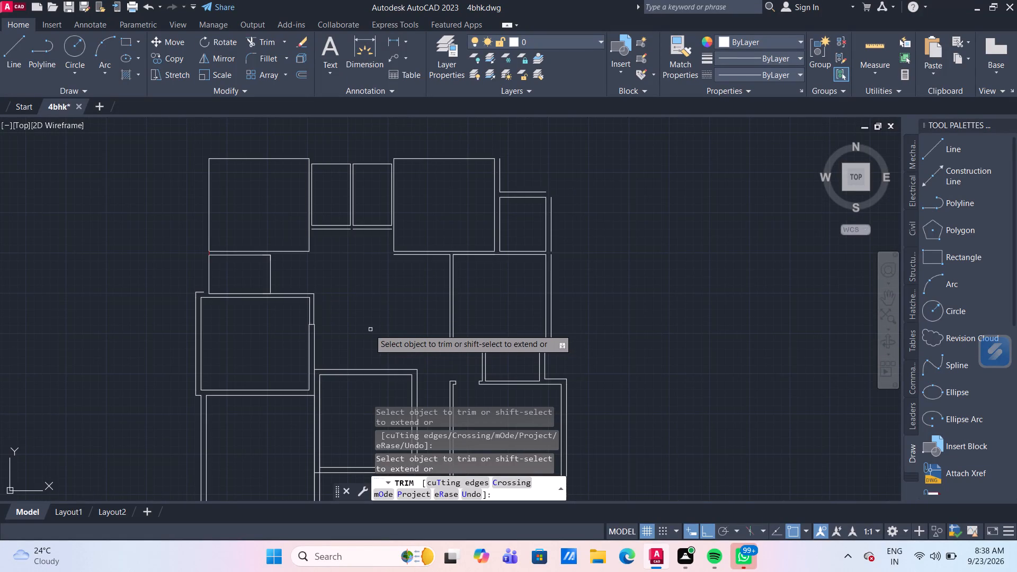
pyautogui.scroll(2, 317, 334)
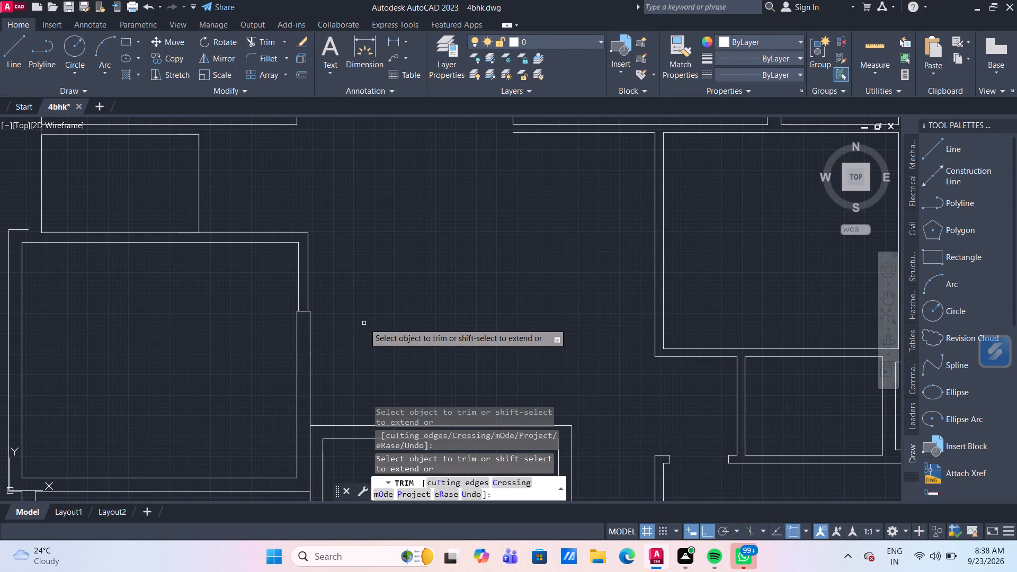
pyautogui.scroll(-2, 475, 259)
pyautogui.moveTo(499, 242); pyautogui.dragTo(443, 264, button='middle')
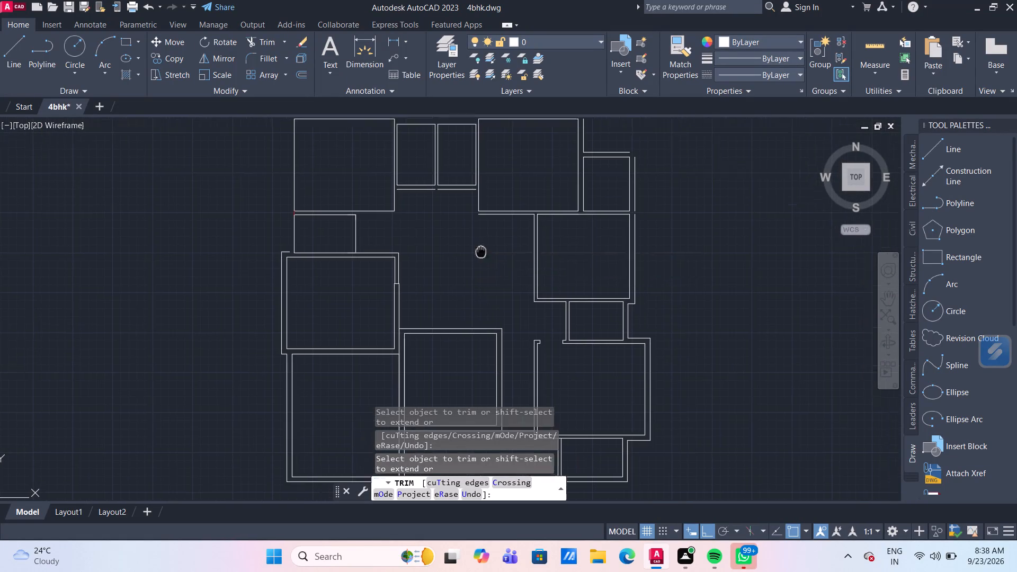
pyautogui.moveTo(443, 264); pyautogui.dragTo(333, 287, button='middle')
pyautogui.scroll(2, 100, 294)
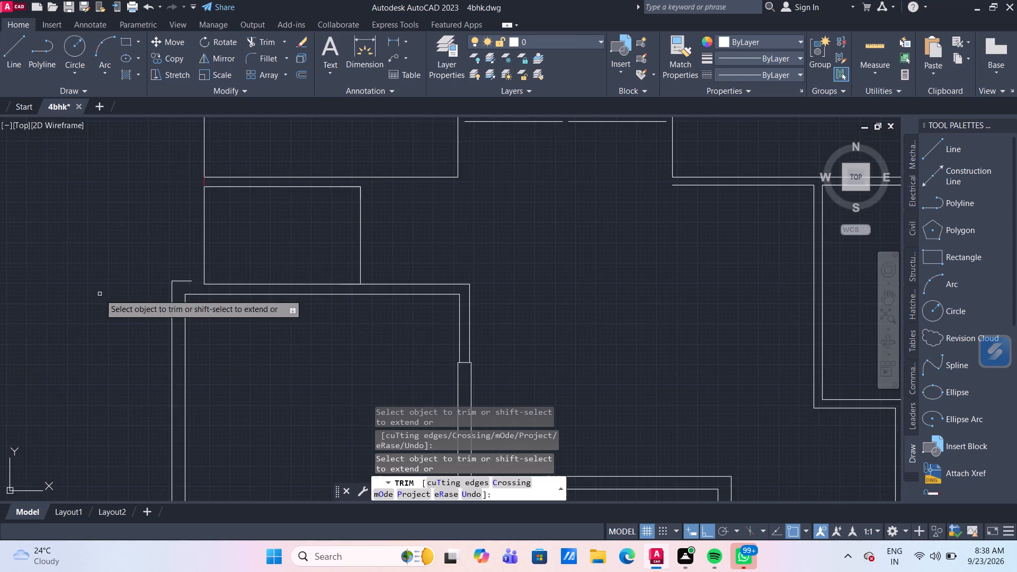
pyautogui.scroll(2, 242, 318)
pyautogui.moveTo(242, 317); pyautogui.dragTo(273, 330, button='middle')
pyautogui.scroll(-2, 273, 330)
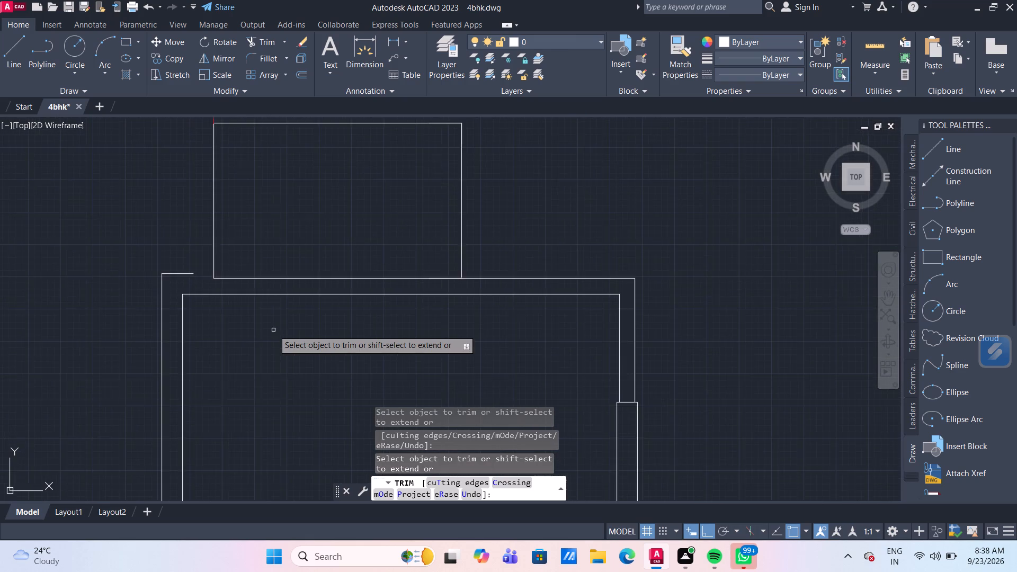
pyautogui.scroll(-2, 284, 283)
pyautogui.scroll(3, 280, 249)
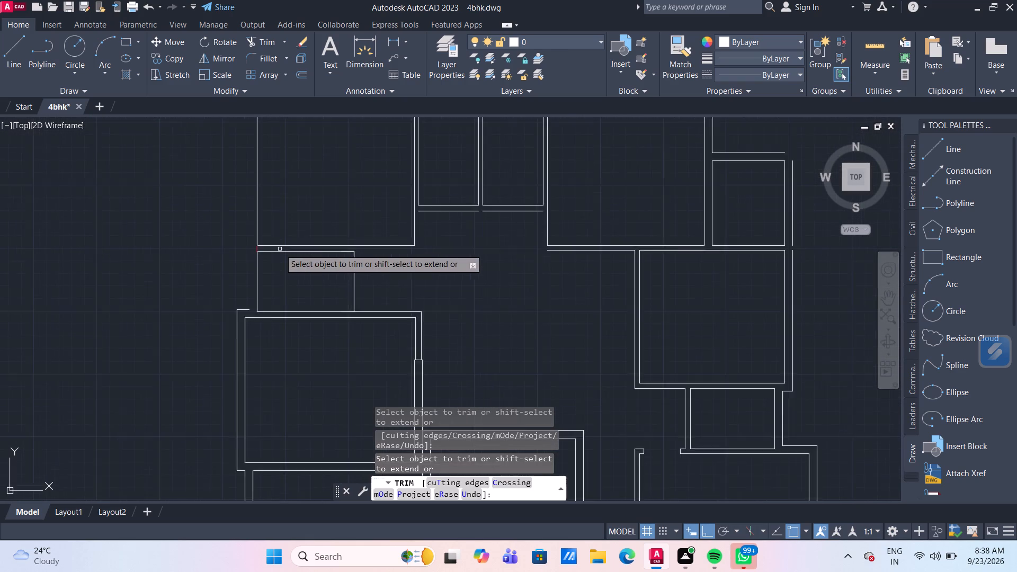
pyautogui.scroll(1, 280, 249)
pyautogui.click(183, 245)
pyautogui.press('Escape')
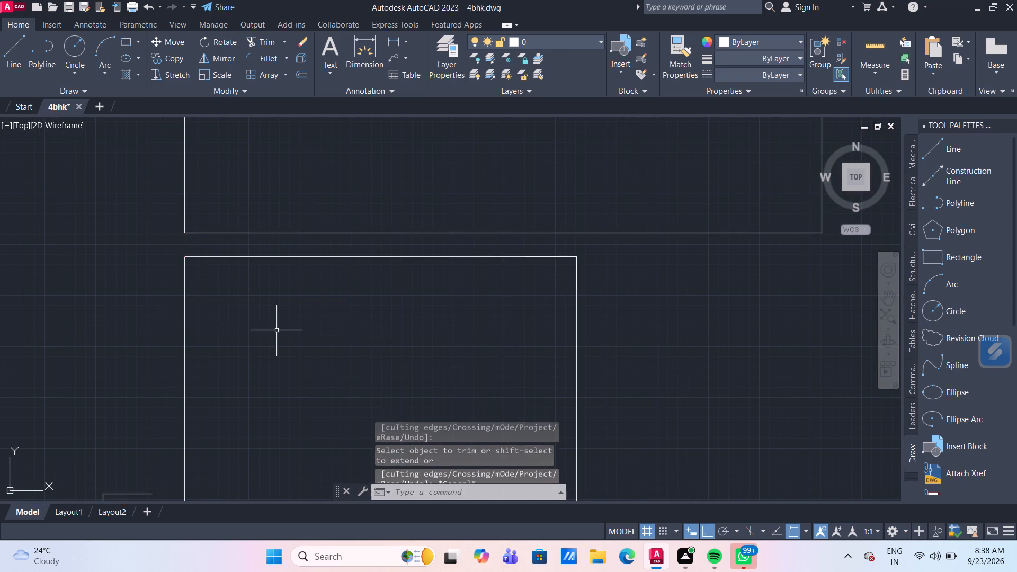
# Draw a vertical line about 4'-2" up from the end of the outer stub at the larger left room's upper-left corner.
pyautogui.scroll(-5, 276, 330)
pyautogui.scroll(2, 288, 344)
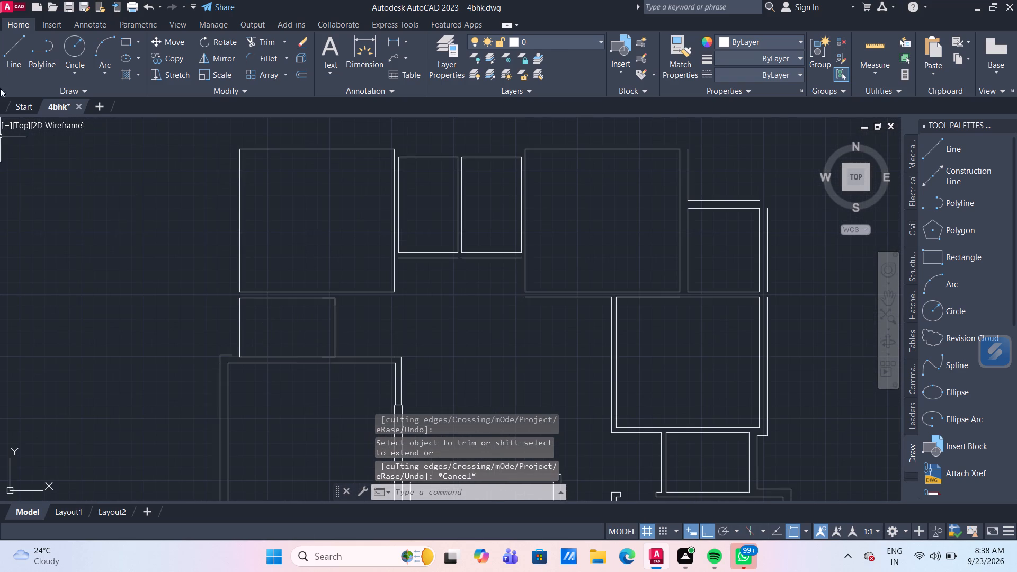
pyautogui.click(21, 52)
pyautogui.scroll(3, 195, 308)
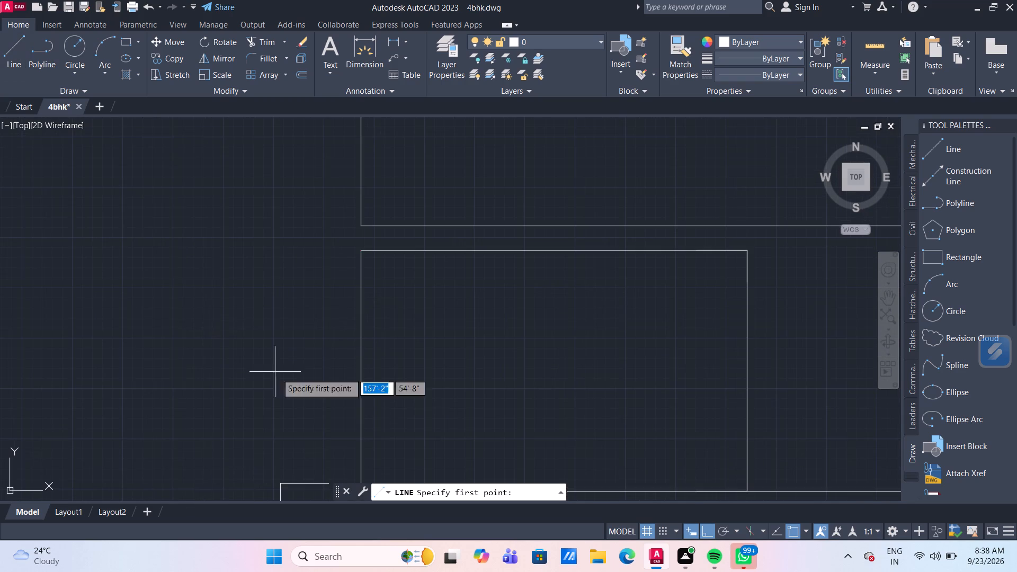
pyautogui.moveTo(307, 385); pyautogui.dragTo(261, 301, button='middle')
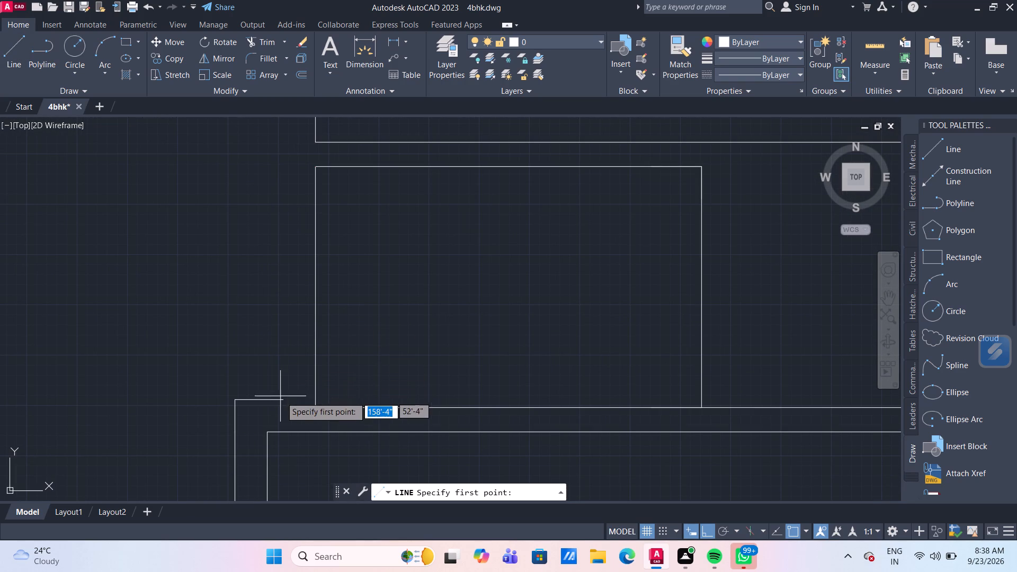
pyautogui.moveTo(283, 402); pyautogui.dragTo(284, 386)
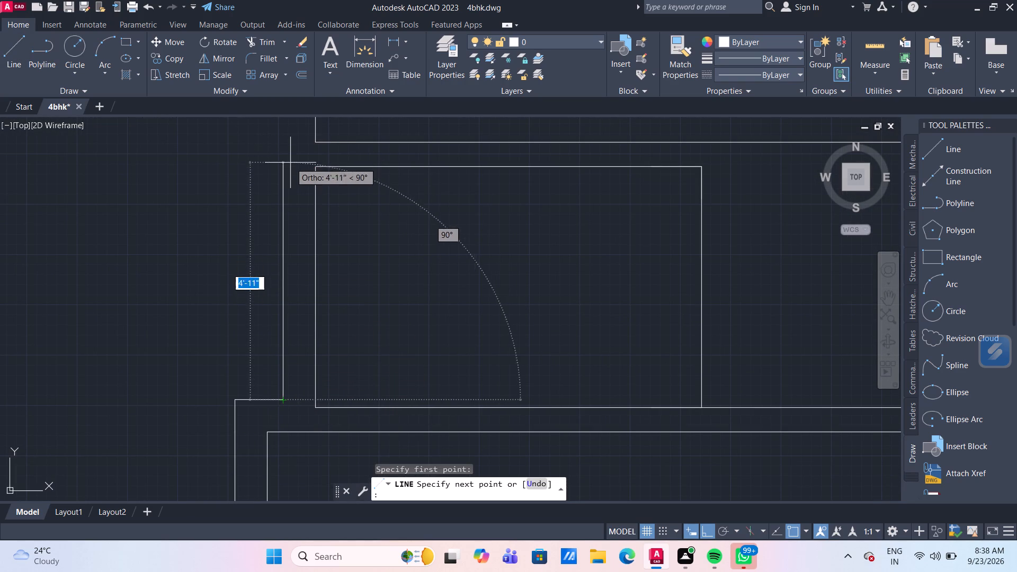
pyautogui.click(292, 197)
pyautogui.press('Escape')
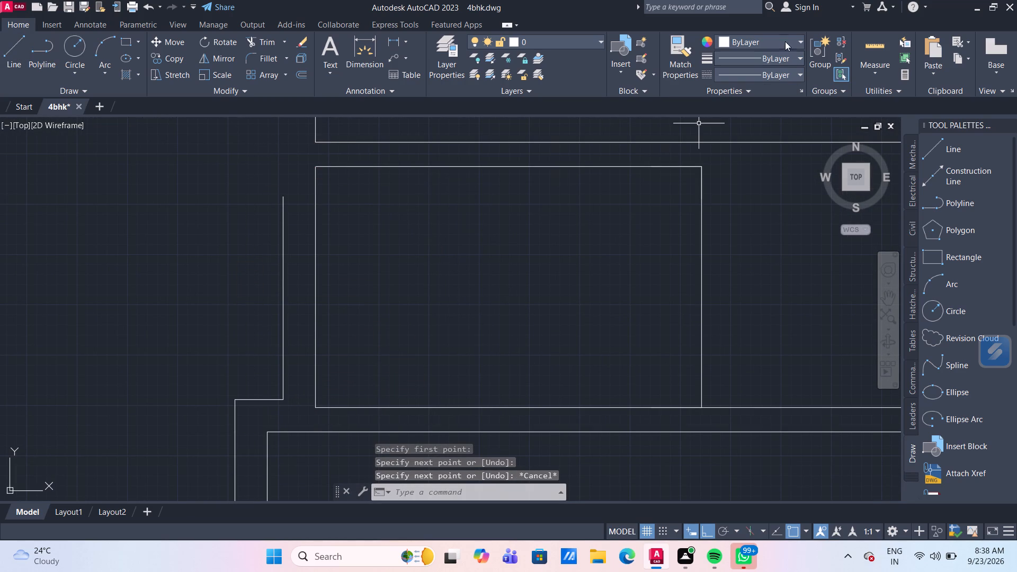
# Quick-measure the gap between the new vertical line and the small room's left wall.
pyautogui.click(885, 43)
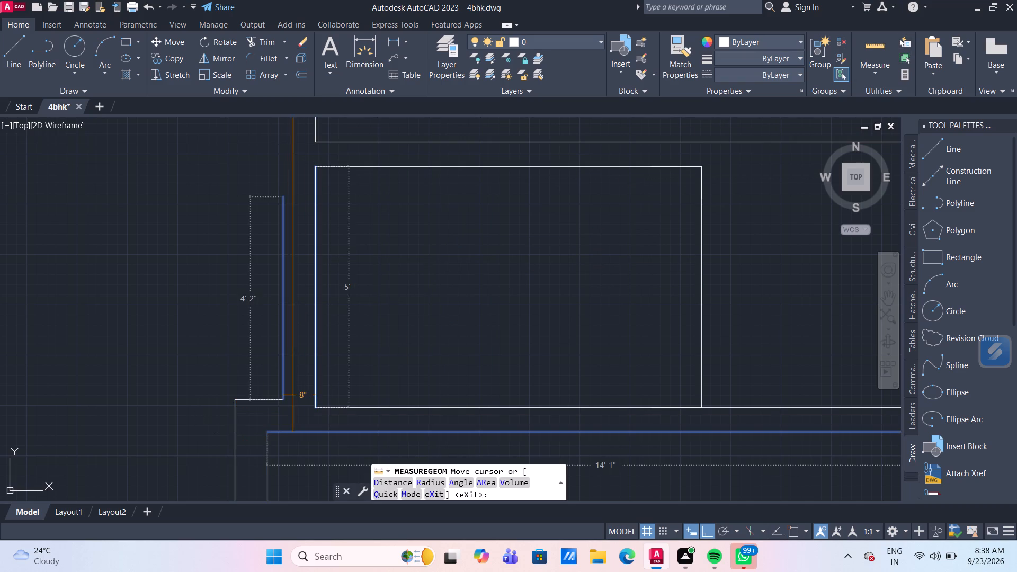
pyautogui.scroll(-4, 302, 355)
pyautogui.press('Escape')
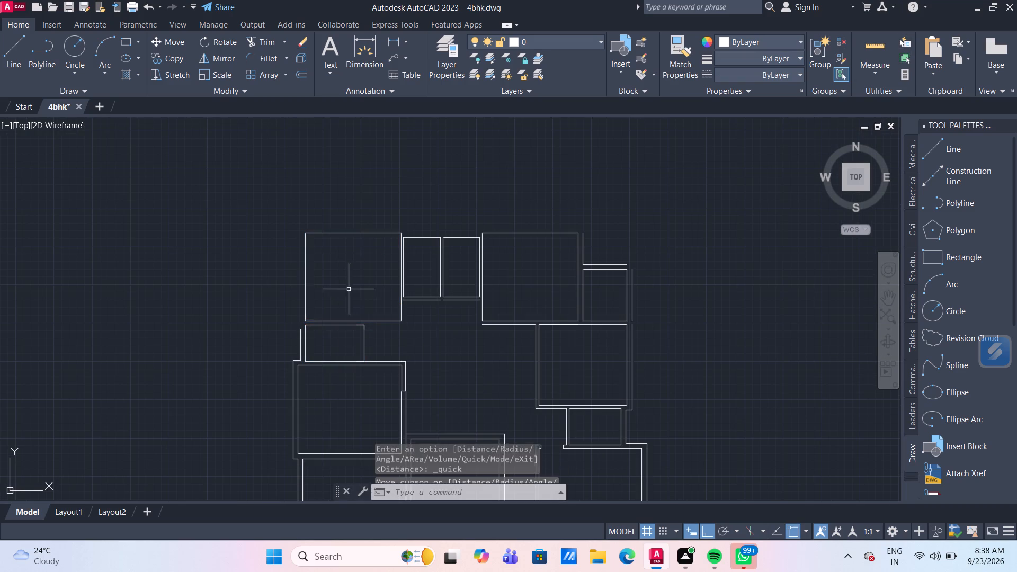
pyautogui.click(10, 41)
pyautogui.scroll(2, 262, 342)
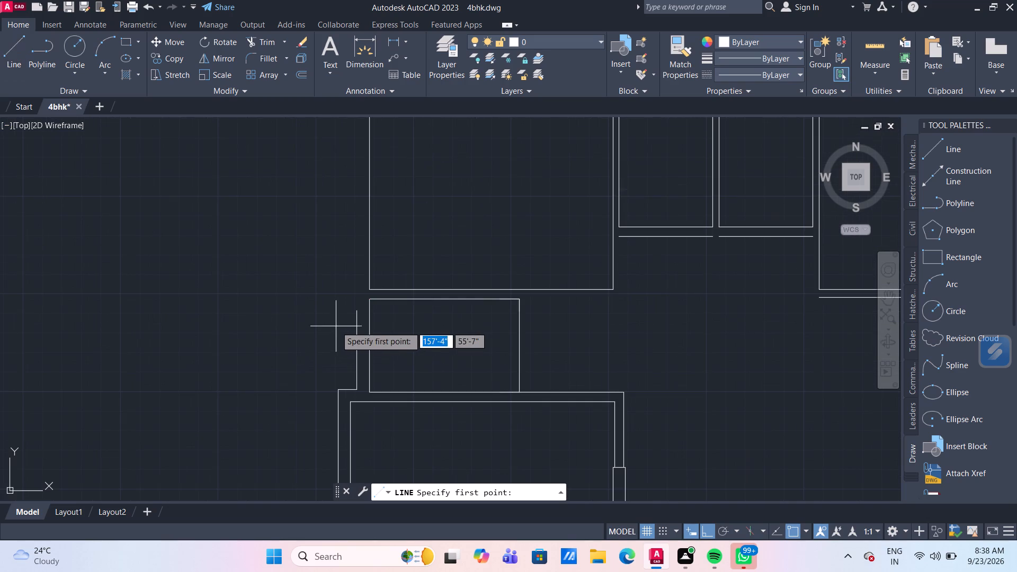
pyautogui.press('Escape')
# Stretch the vertical line's upper end to align with the upper-left room's top edge, making it 17'-4" long.
pyautogui.click(358, 330)
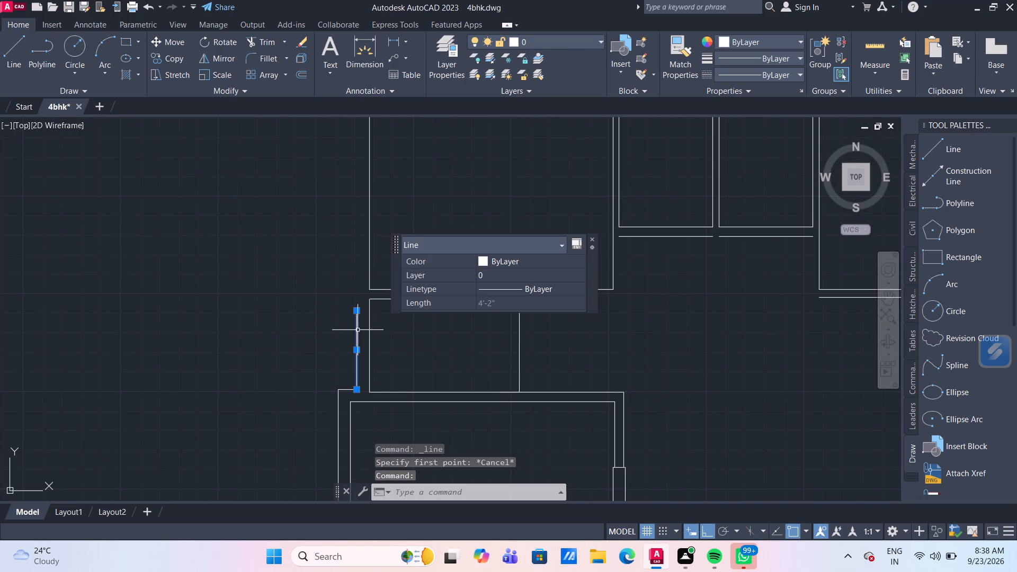
pyautogui.moveTo(355, 312); pyautogui.dragTo(355, 307)
pyautogui.scroll(-2, 334, 175)
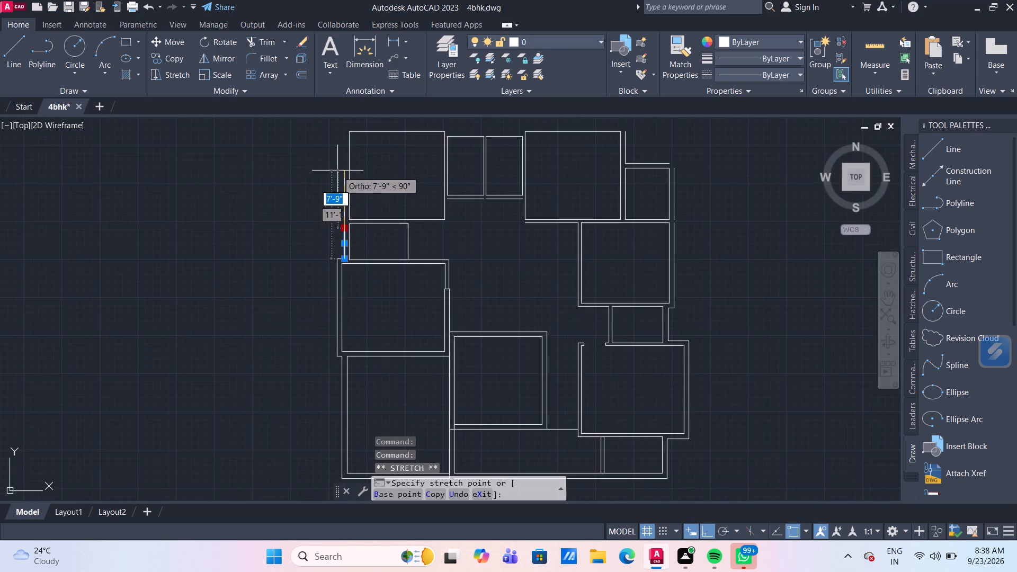
pyautogui.moveTo(337, 171); pyautogui.dragTo(310, 308, button='middle')
pyautogui.scroll(3, 310, 261)
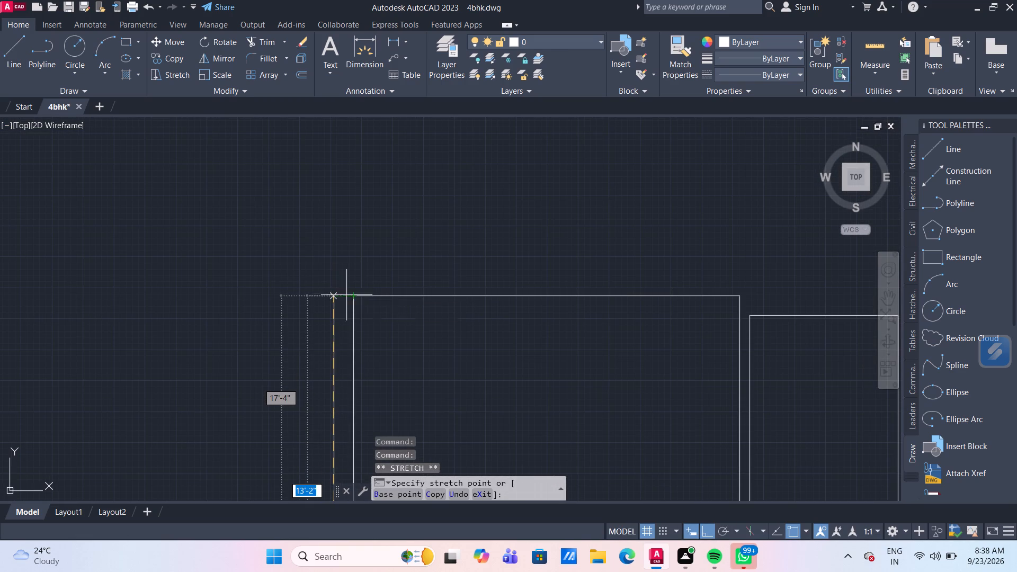
pyautogui.click(333, 297)
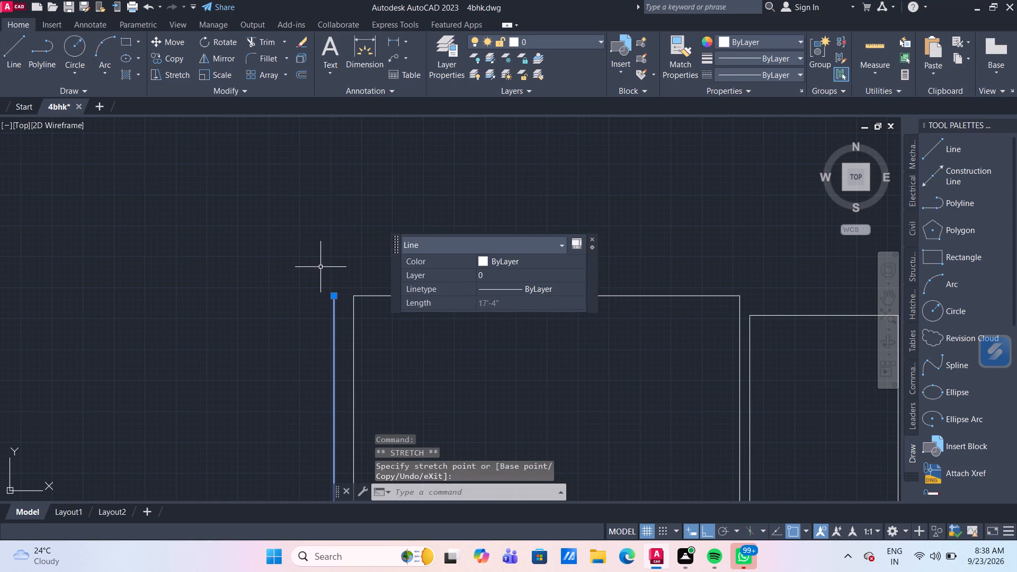
pyautogui.press('Escape')
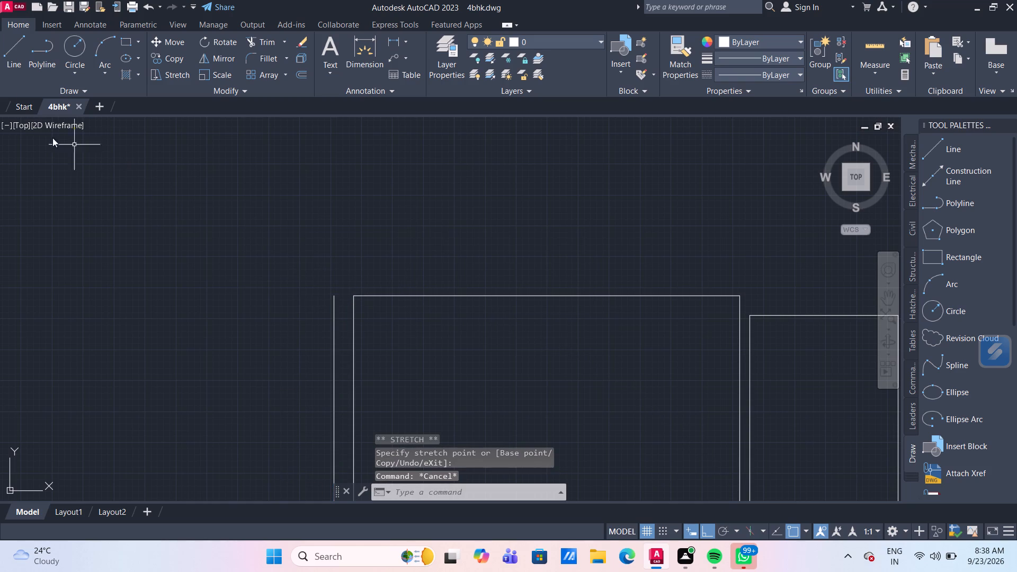
# From the vertical line's top, draw the outer wall line 8" up, then across the upper-left room to 8" past its right wall.
pyautogui.click(5, 53)
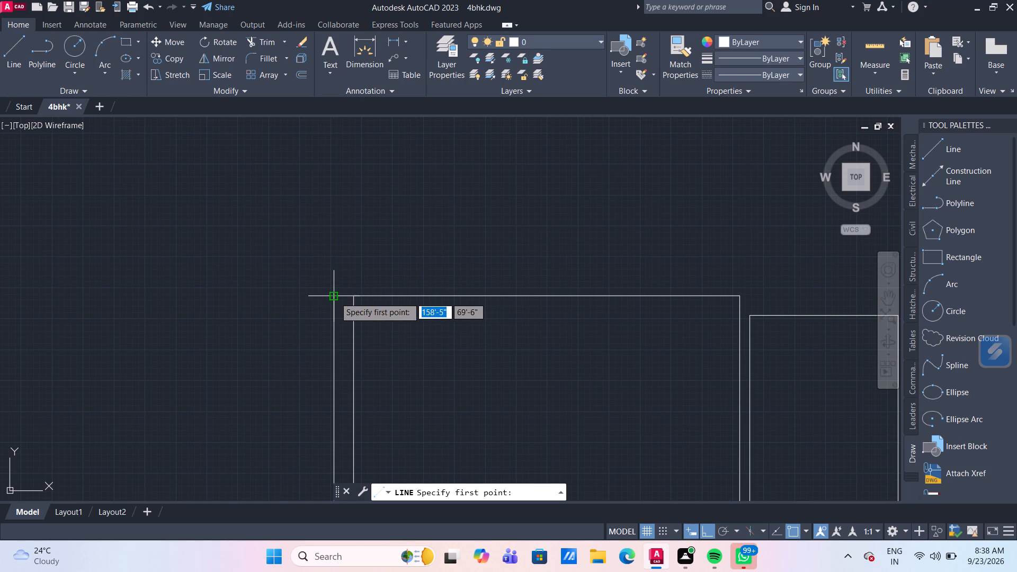
pyautogui.click(335, 297)
pyautogui.press('8')
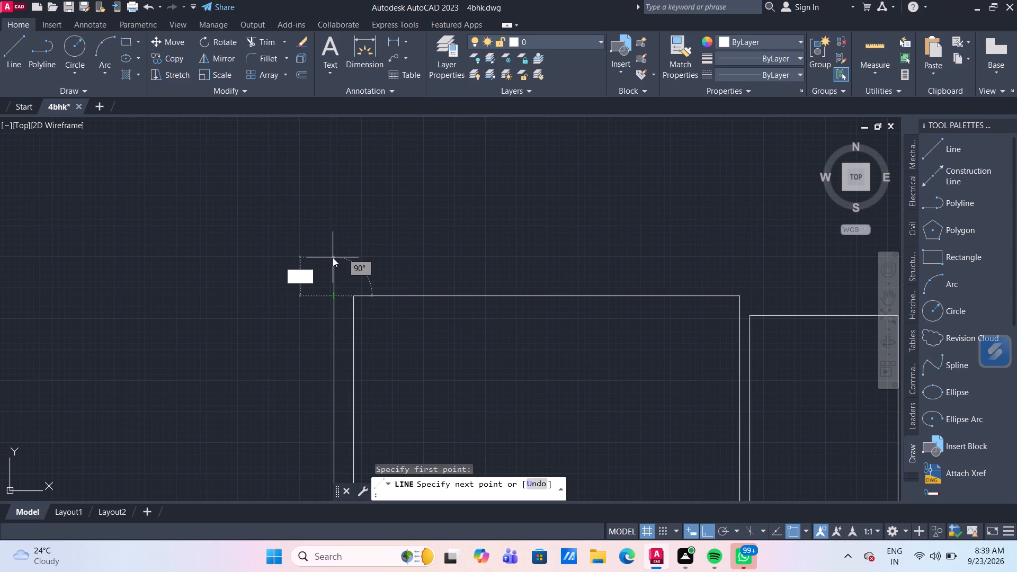
pyautogui.hotkey('shift', '"')
pyautogui.press('Return')
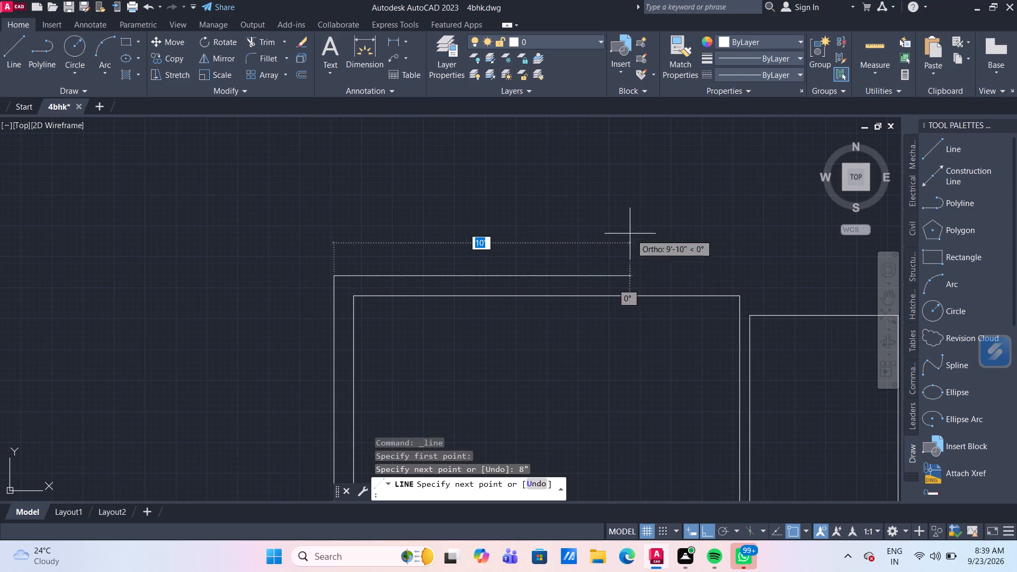
pyautogui.moveTo(730, 267); pyautogui.dragTo(506, 264, button='middle')
pyautogui.scroll(2, 514, 270)
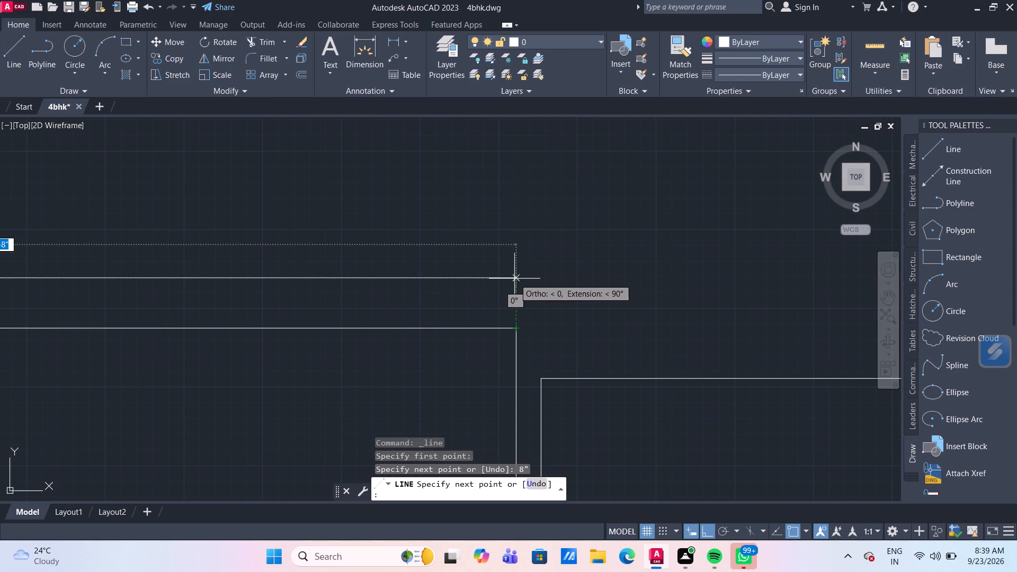
pyautogui.click(514, 279)
pyautogui.write('8"')
pyautogui.press('Return')
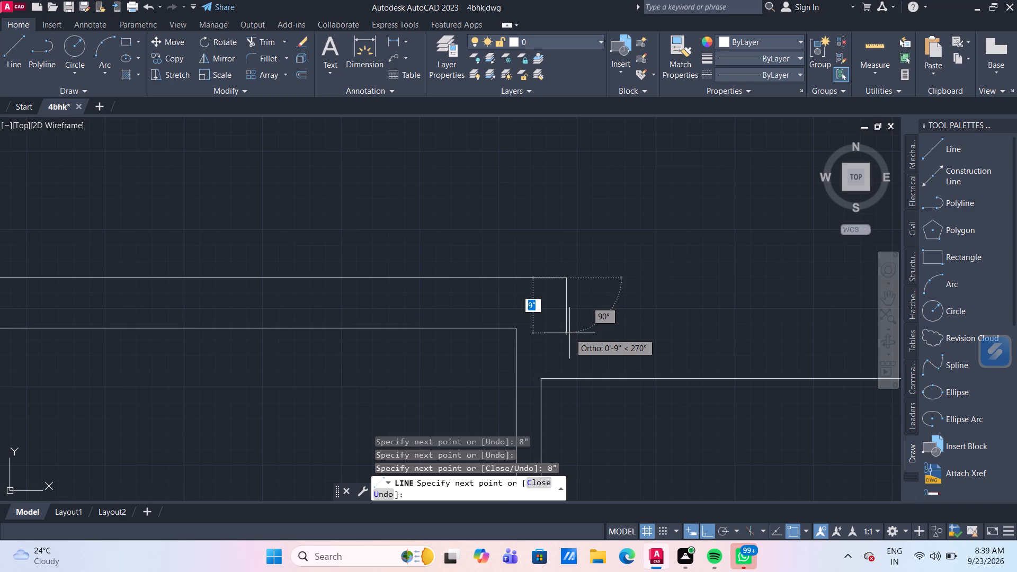
# Continue the outer wall line 8" down, then about 9'-11" right above the two small top rooms.
pyautogui.press('8')
pyautogui.hotkey('shift', '"')
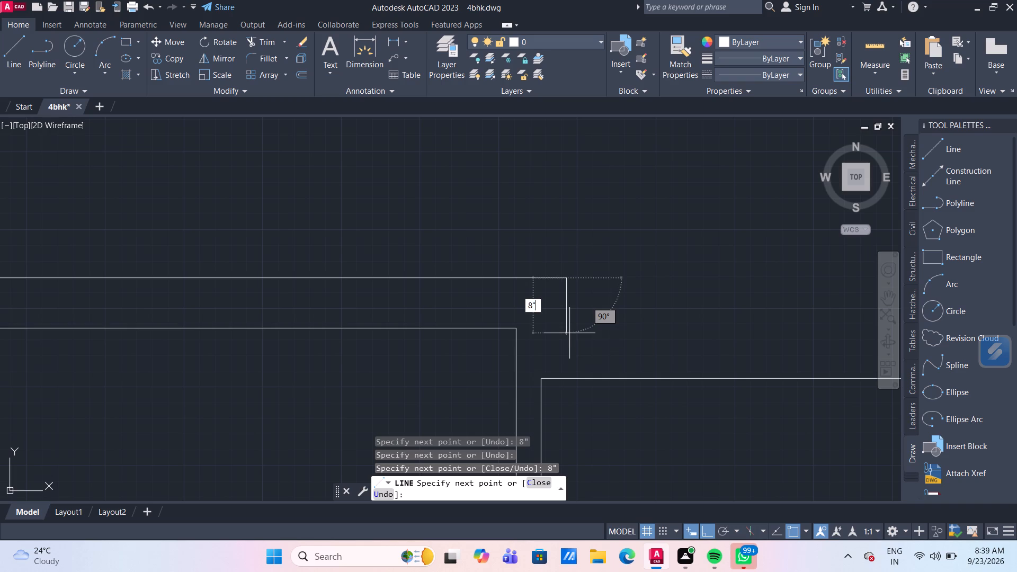
pyautogui.press('Return')
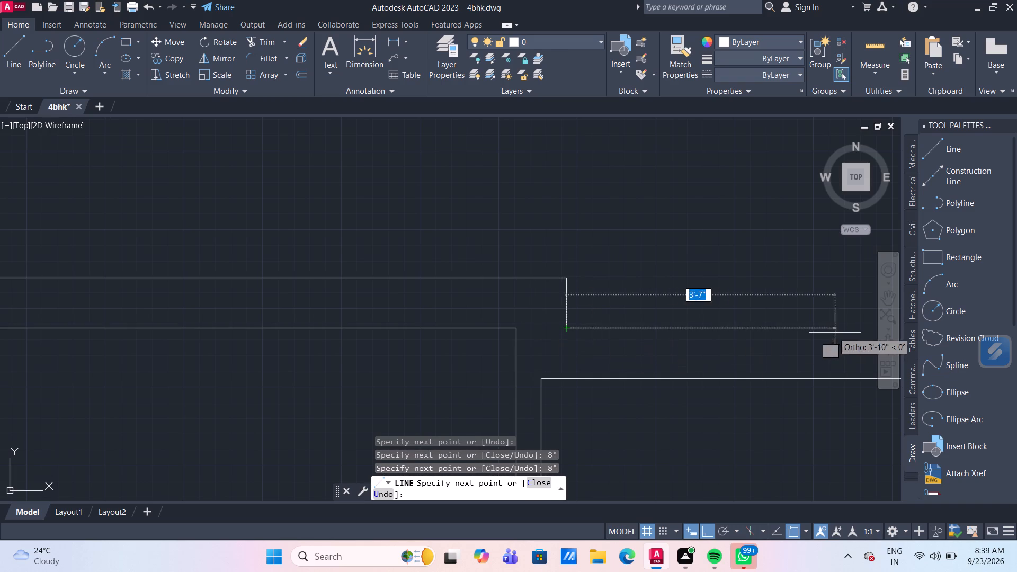
pyautogui.scroll(-3, 783, 294)
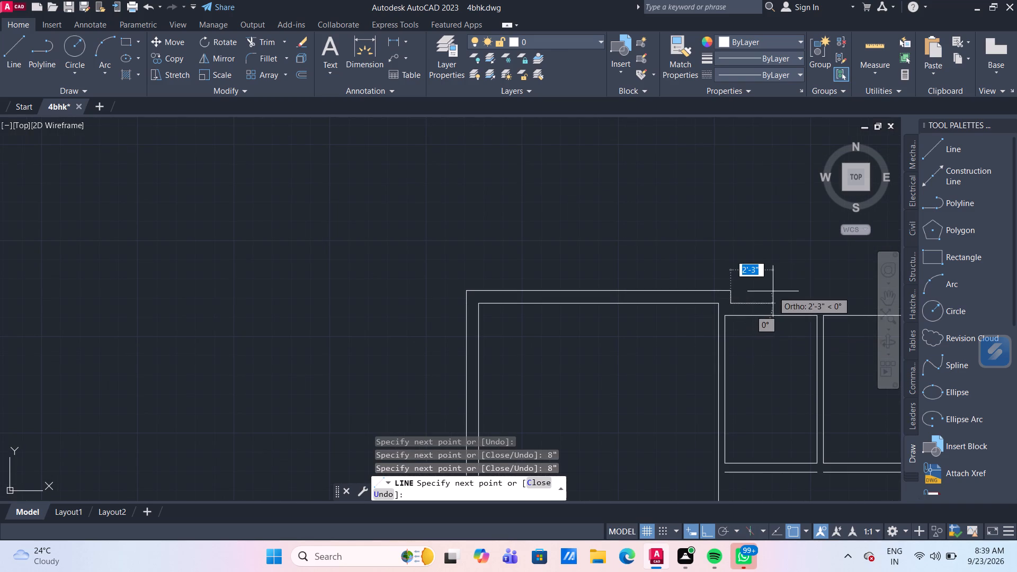
pyautogui.moveTo(774, 291); pyautogui.dragTo(431, 296, button='middle')
pyautogui.scroll(3, 556, 291)
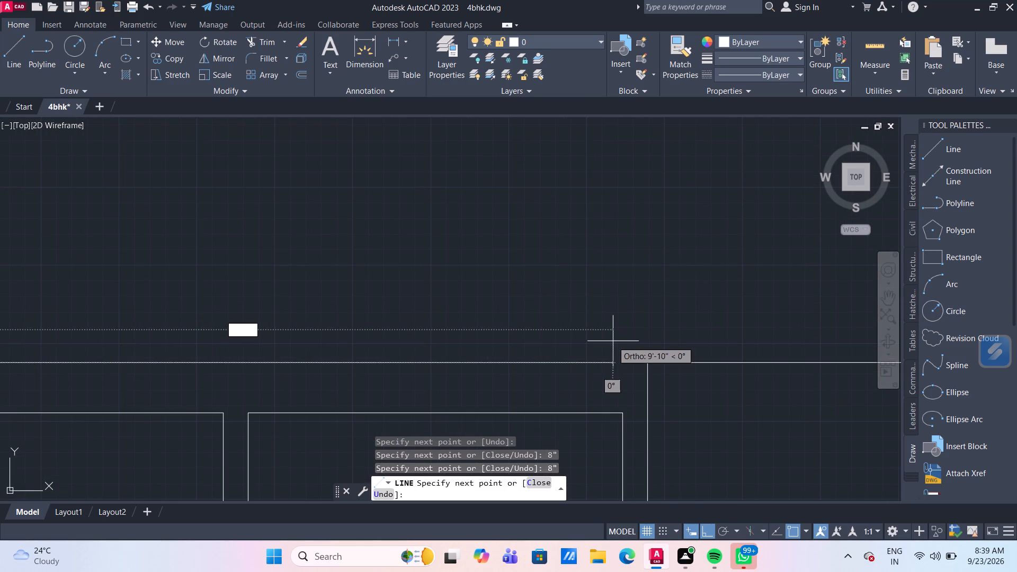
pyautogui.scroll(2, 613, 341)
pyautogui.scroll(-1, 613, 342)
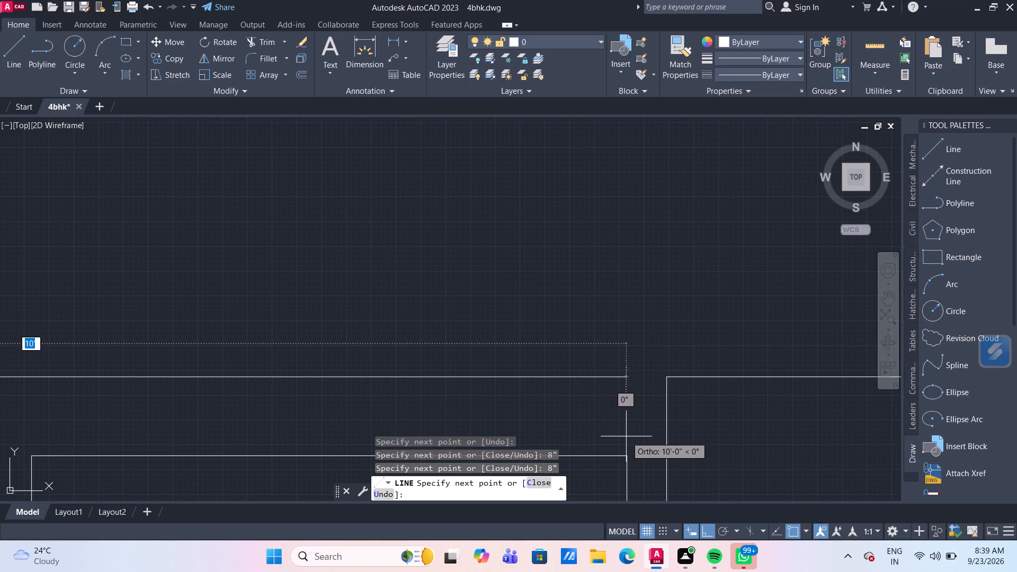
pyautogui.scroll(-2, 610, 376)
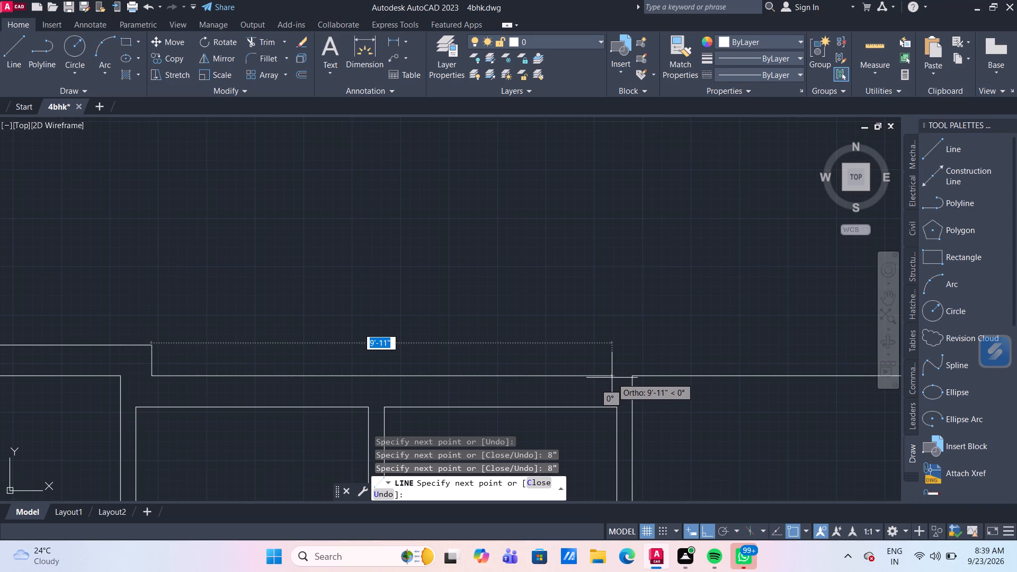
pyautogui.click(612, 378)
pyautogui.press('Escape')
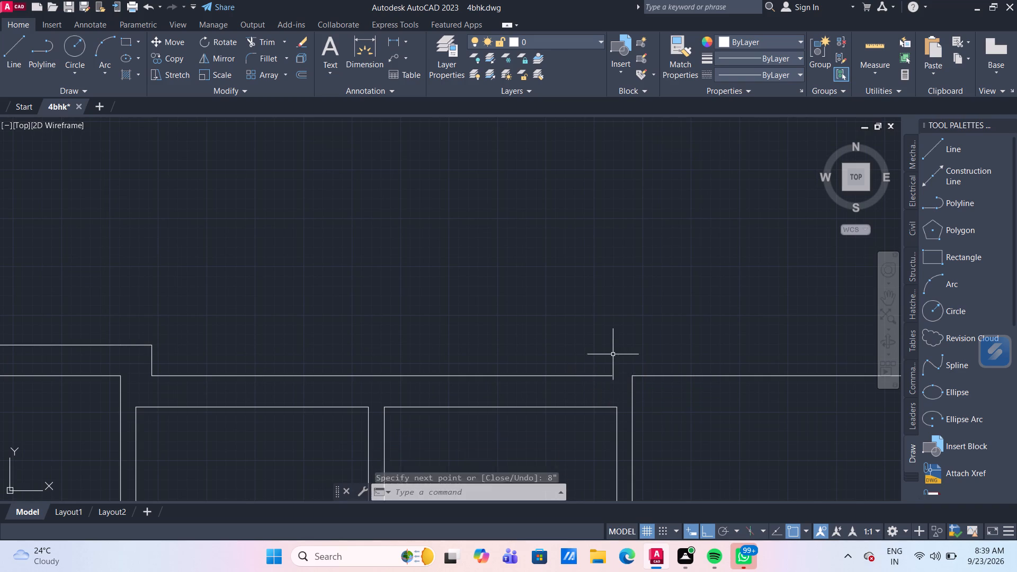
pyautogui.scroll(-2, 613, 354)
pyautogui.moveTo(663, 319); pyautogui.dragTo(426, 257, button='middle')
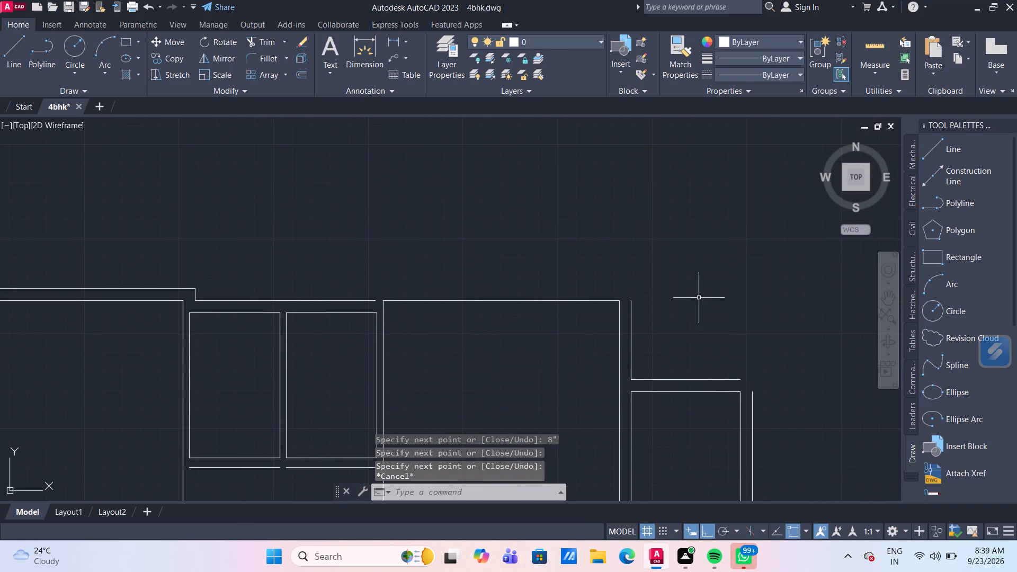
# Draw the outer wall line 8" up from the upper-right room's right outer wall, across to 8" past its left wall, then down to the small rooms' outer line.
pyautogui.click(25, 61)
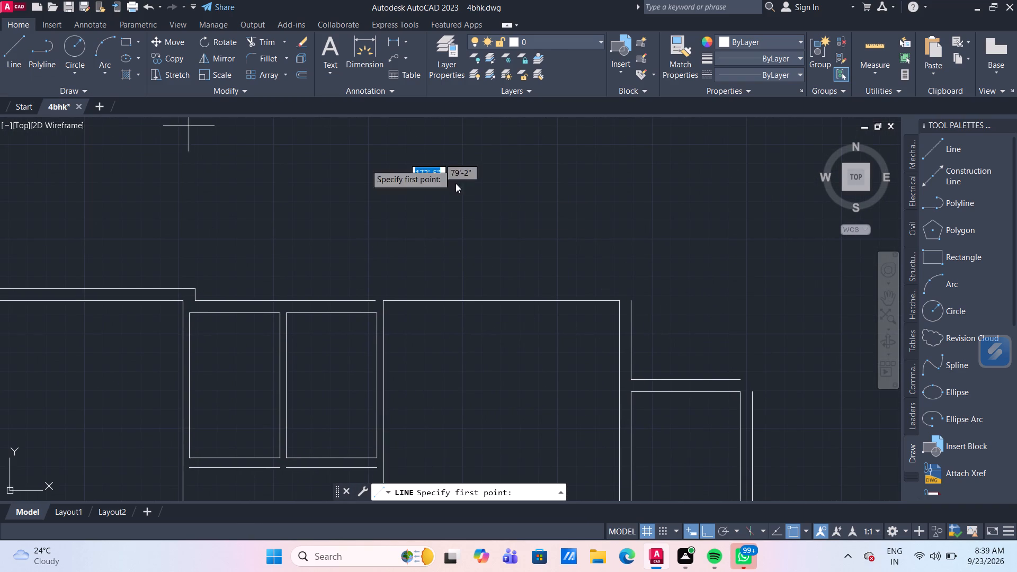
pyautogui.moveTo(633, 302); pyautogui.dragTo(633, 277)
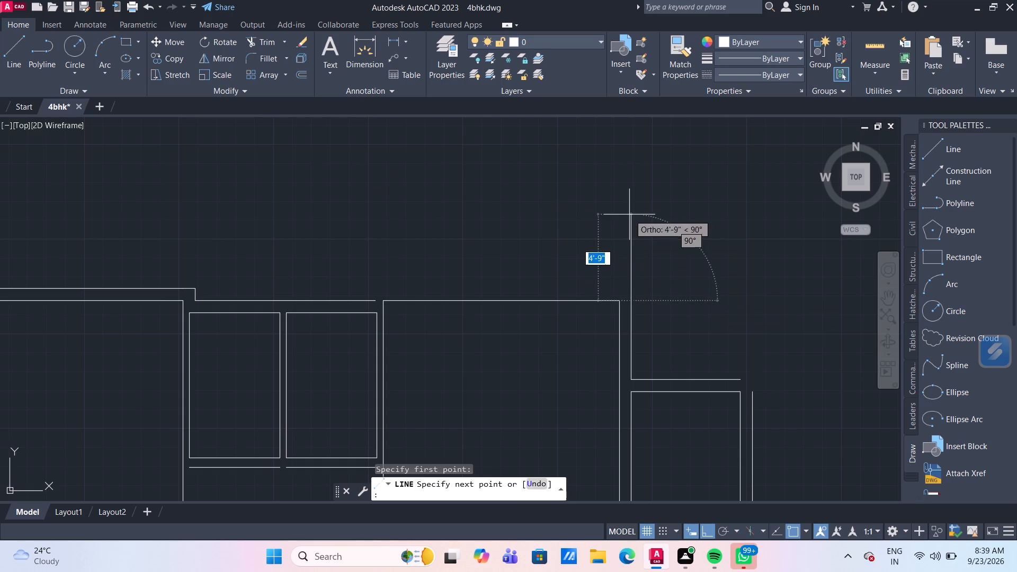
pyautogui.write('8"')
pyautogui.press('Return')
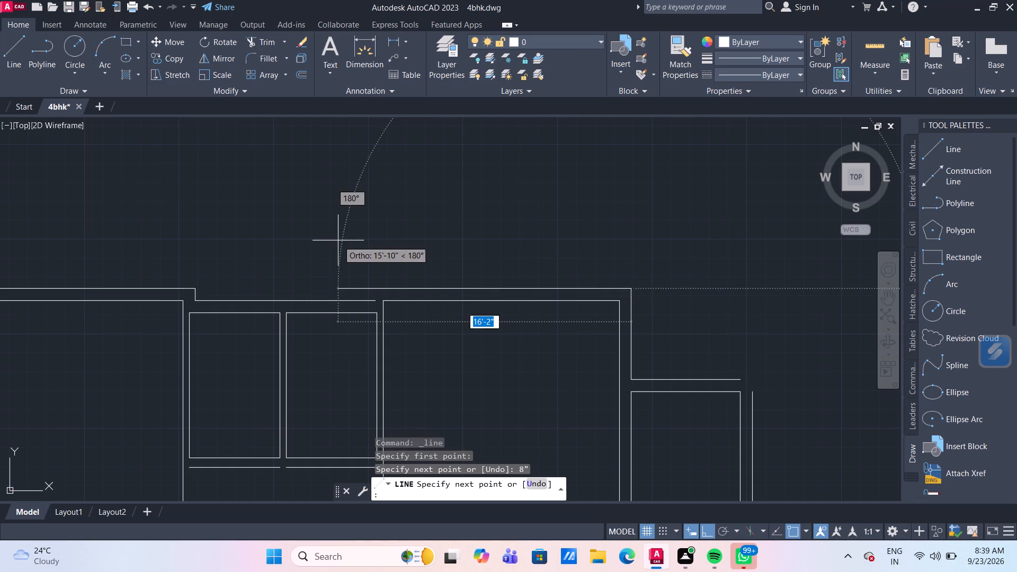
pyautogui.scroll(1, 208, 270)
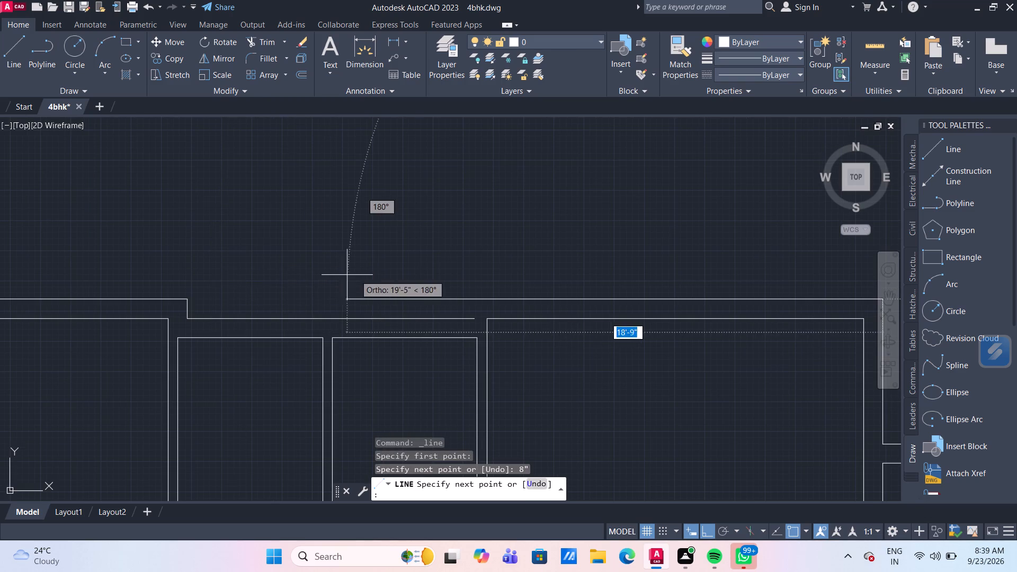
pyautogui.scroll(2, 414, 285)
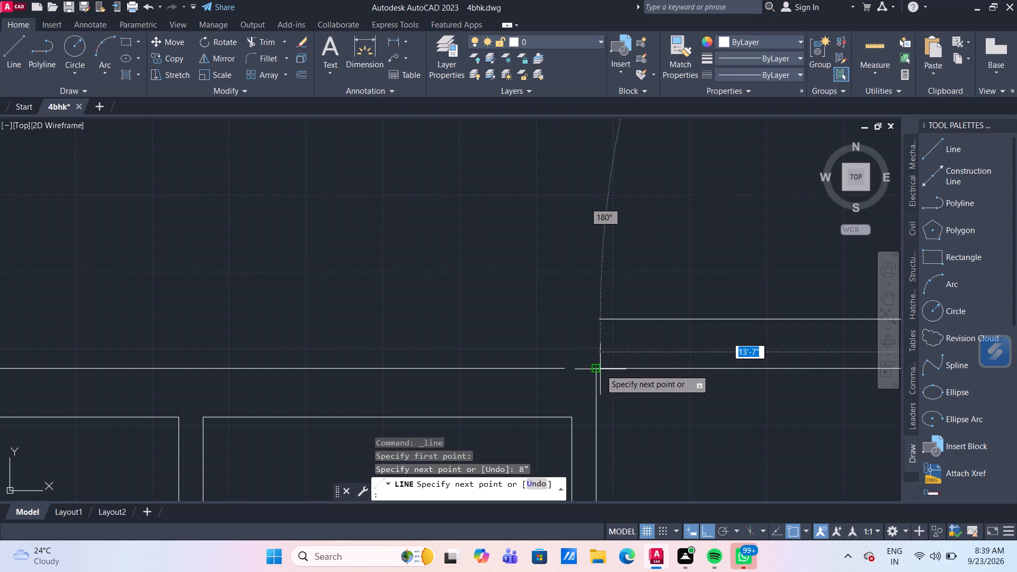
pyautogui.click(597, 321)
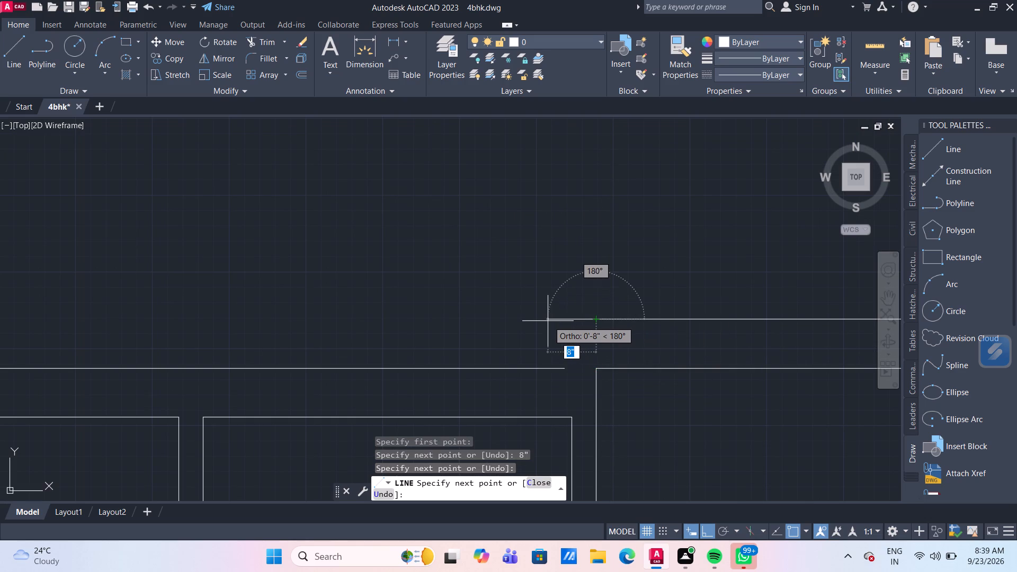
pyautogui.write('8"')
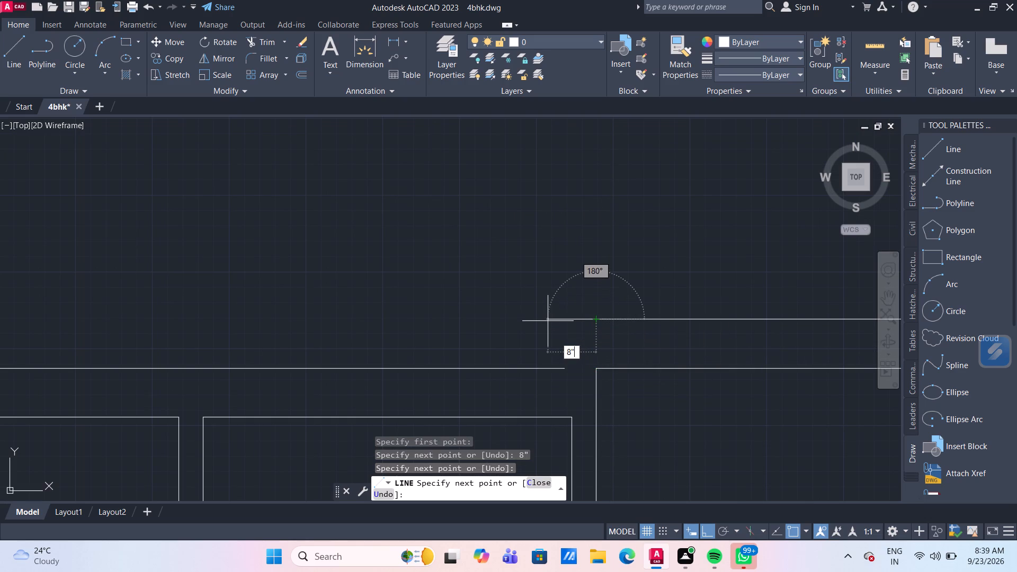
pyautogui.press('Return')
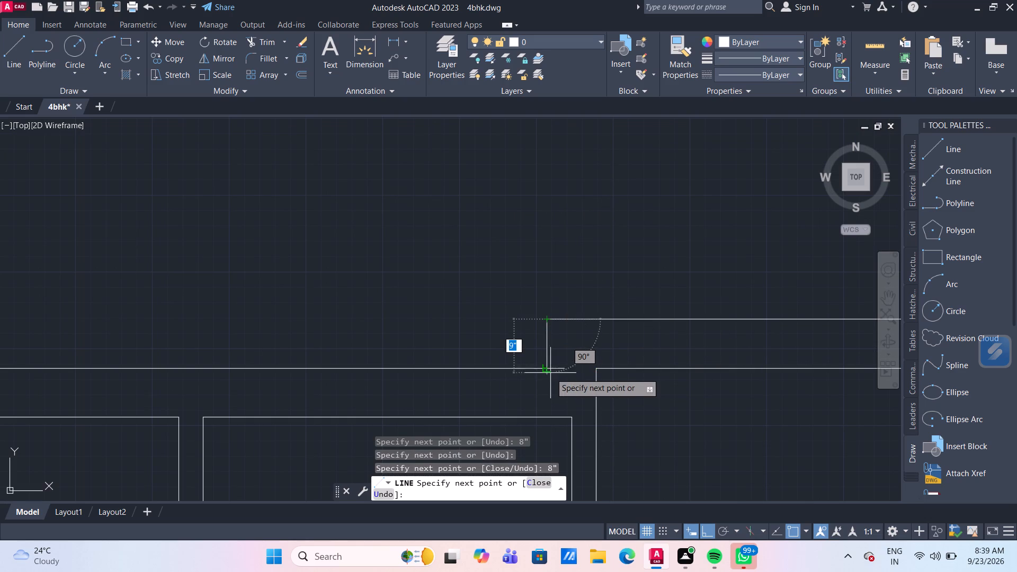
pyautogui.click(547, 369)
pyautogui.press('Escape')
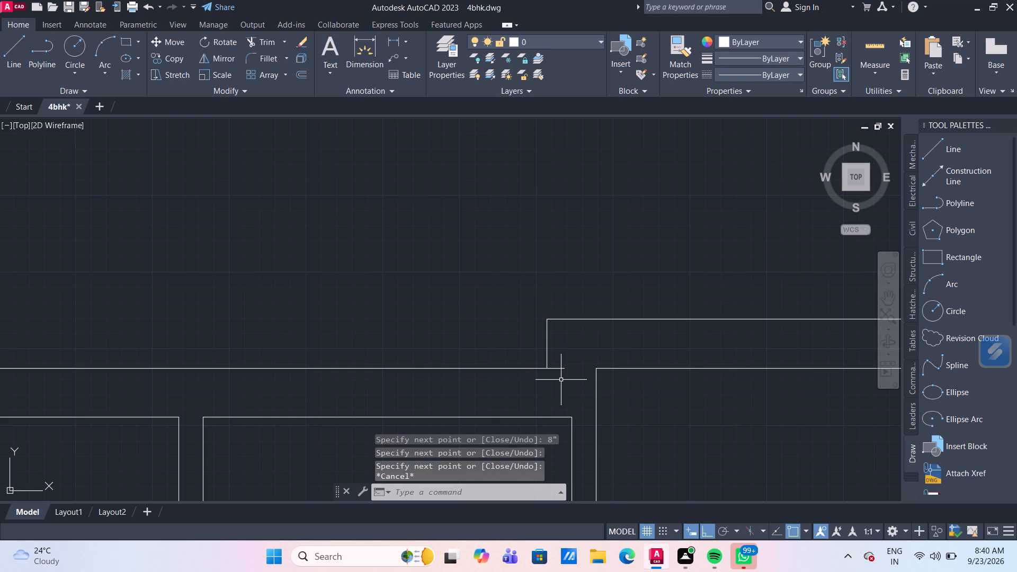
# Trim the stub of the small top rooms' outer wall line that overshoots the new corner.
pyautogui.write('tr')
pyautogui.press('Return')
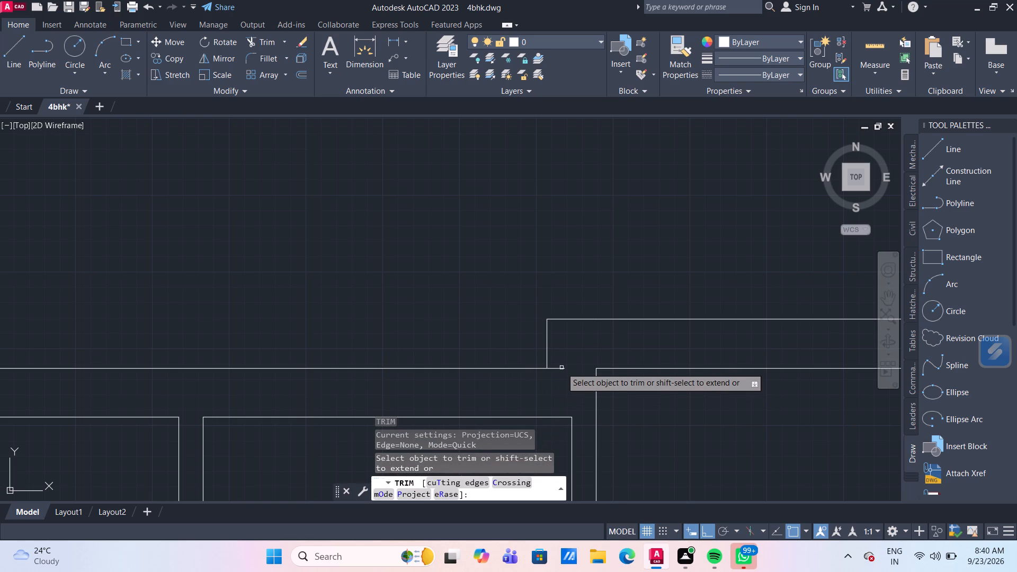
pyautogui.click(561, 368)
# Extend the wall line beneath the upper-right large room leftward to the outer wall of the upper-left room.
pyautogui.scroll(-3, 561, 368)
pyautogui.moveTo(616, 382); pyautogui.dragTo(333, 238, button='middle')
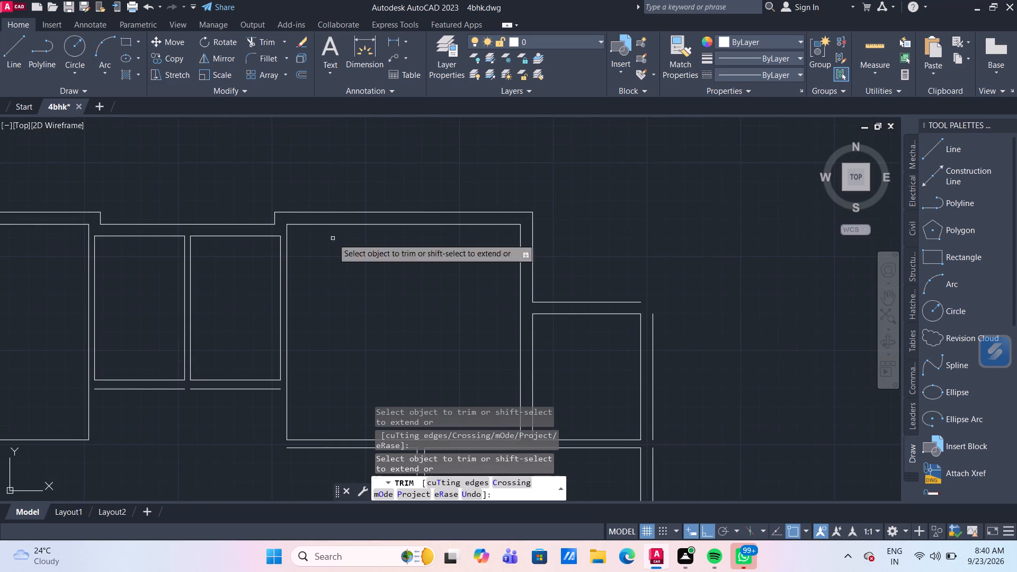
pyautogui.scroll(1, 615, 358)
pyautogui.moveTo(609, 355); pyautogui.dragTo(521, 343, button='middle')
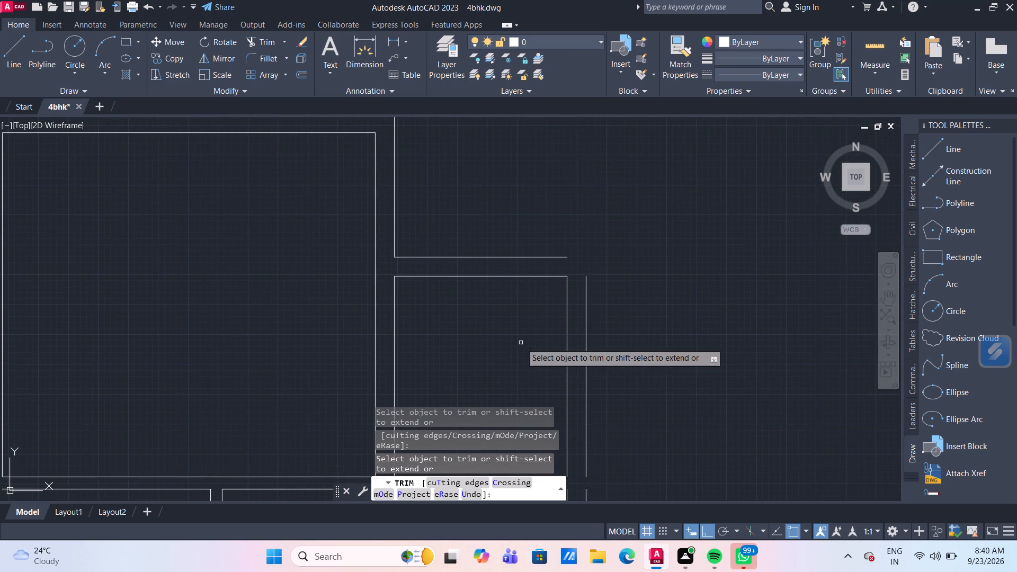
pyautogui.scroll(-1, 521, 343)
pyautogui.moveTo(491, 345); pyautogui.dragTo(468, 289, button='middle')
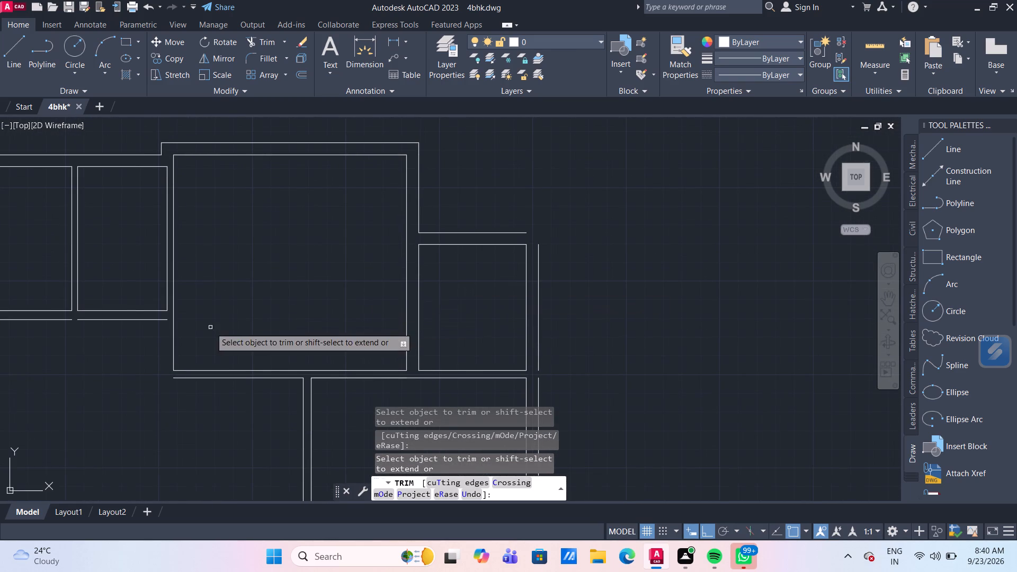
pyautogui.moveTo(210, 327); pyautogui.dragTo(330, 329, button='middle')
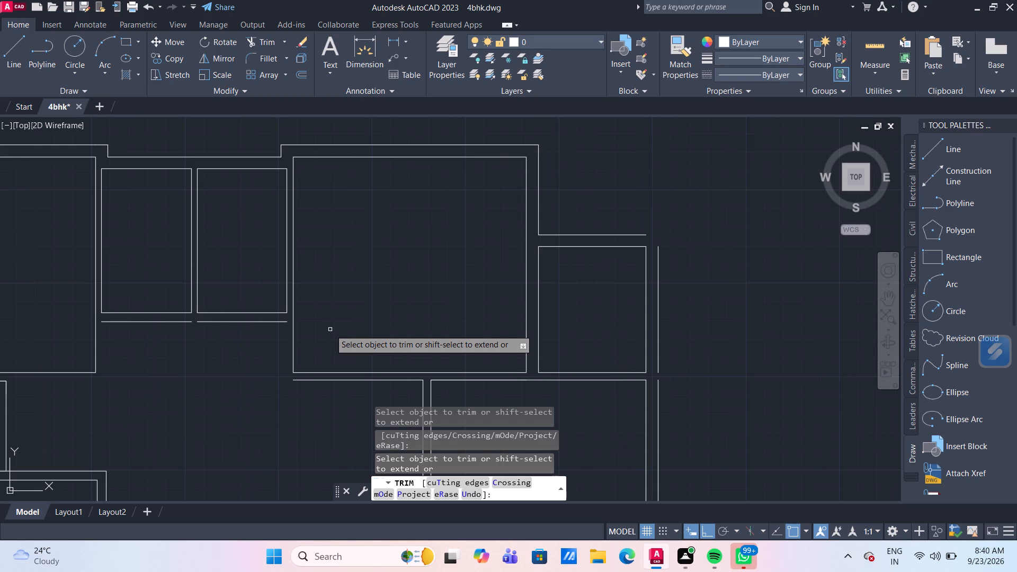
pyautogui.moveTo(306, 409); pyautogui.dragTo(317, 355, button='middle')
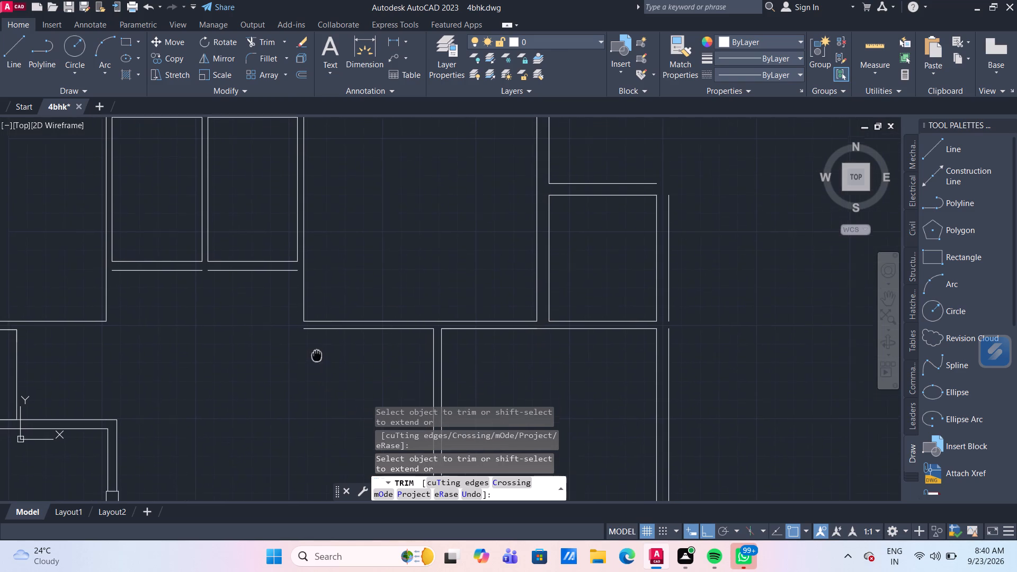
pyautogui.scroll(-1, 317, 352)
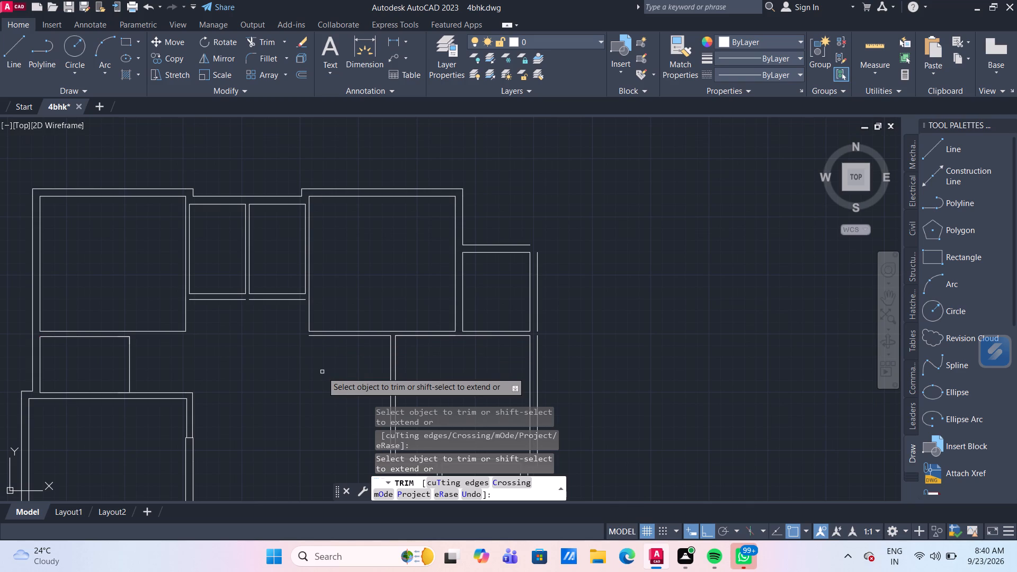
pyautogui.keyDown('shift'); pyautogui.click(332, 337); pyautogui.keyUp('shift')
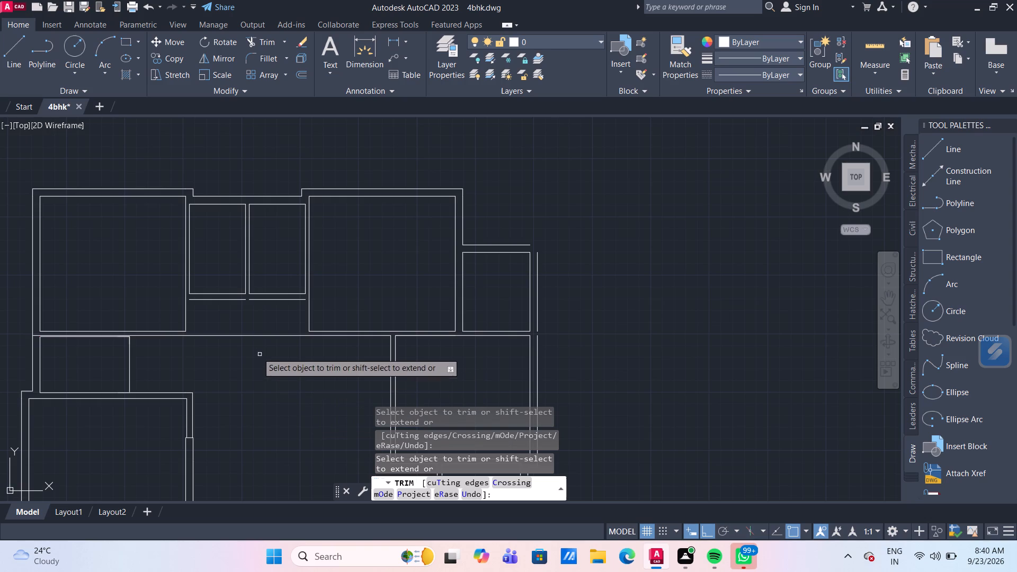
# Extend the outer side walls of the two small top rooms down to the long horizontal wall line.
pyautogui.scroll(2, 209, 275)
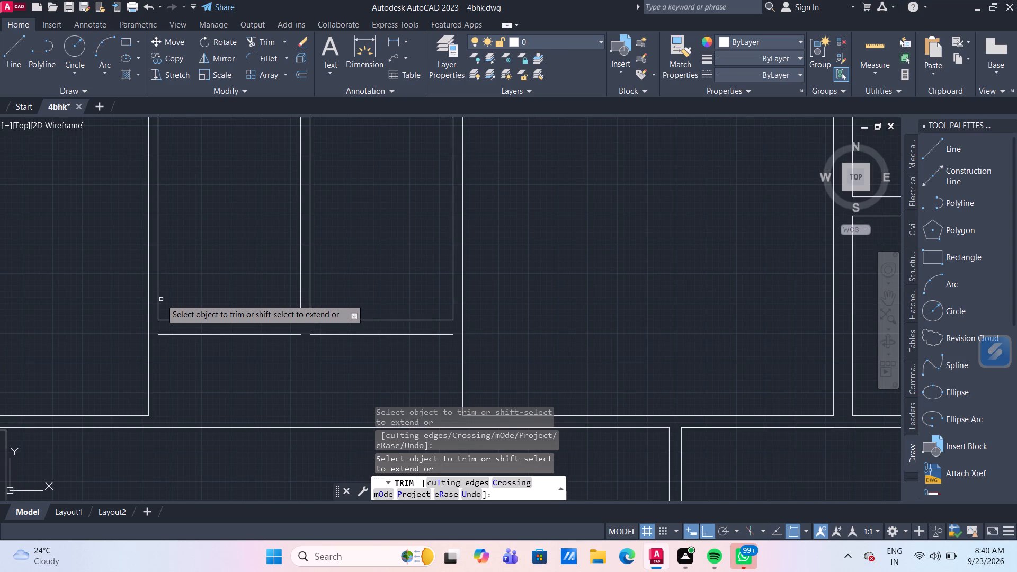
pyautogui.keyDown('shift'); pyautogui.click(159, 301); pyautogui.keyUp('shift')
pyautogui.keyDown('shift'); pyautogui.click(159, 322); pyautogui.keyUp('shift')
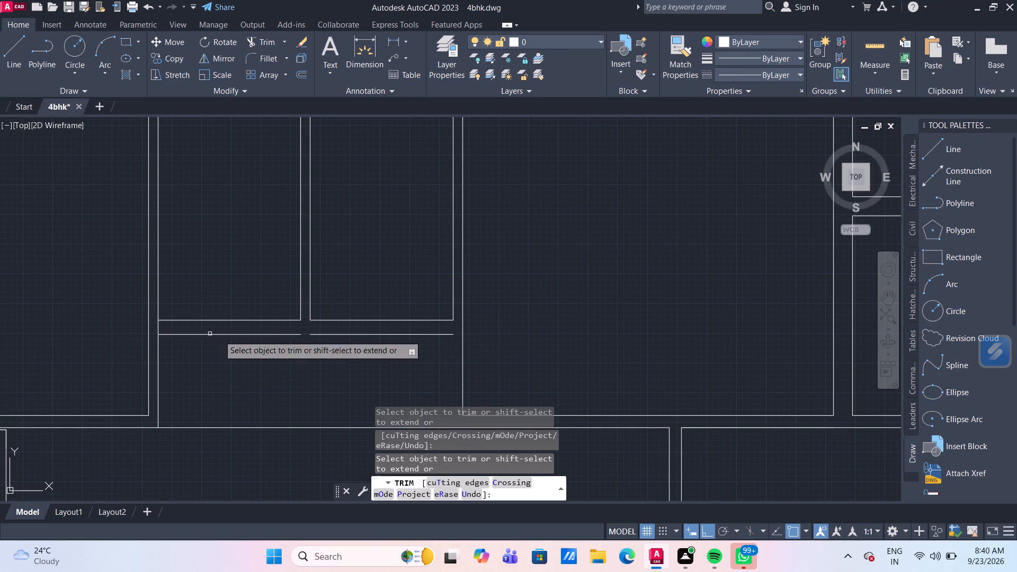
pyautogui.keyDown('shift'); pyautogui.click(451, 316); pyautogui.keyUp('shift')
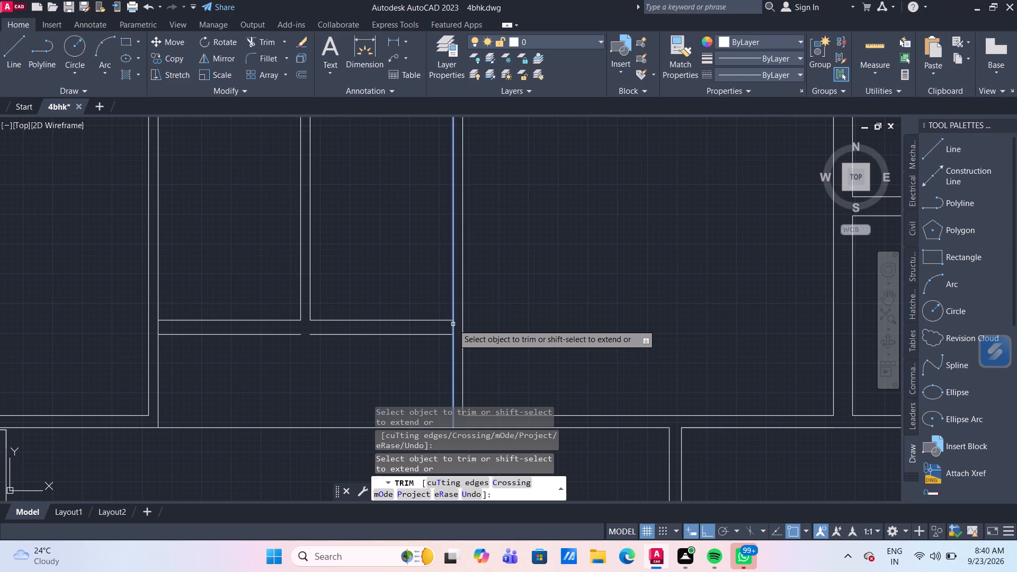
pyautogui.keyDown('shift'); pyautogui.click(453, 324); pyautogui.keyUp('shift')
# Trim the long horizontal wall line between the two lengthened side walls and beneath the upper-left room.
pyautogui.scroll(-2, 496, 303)
pyautogui.moveTo(502, 303); pyautogui.dragTo(460, 256, button='middle')
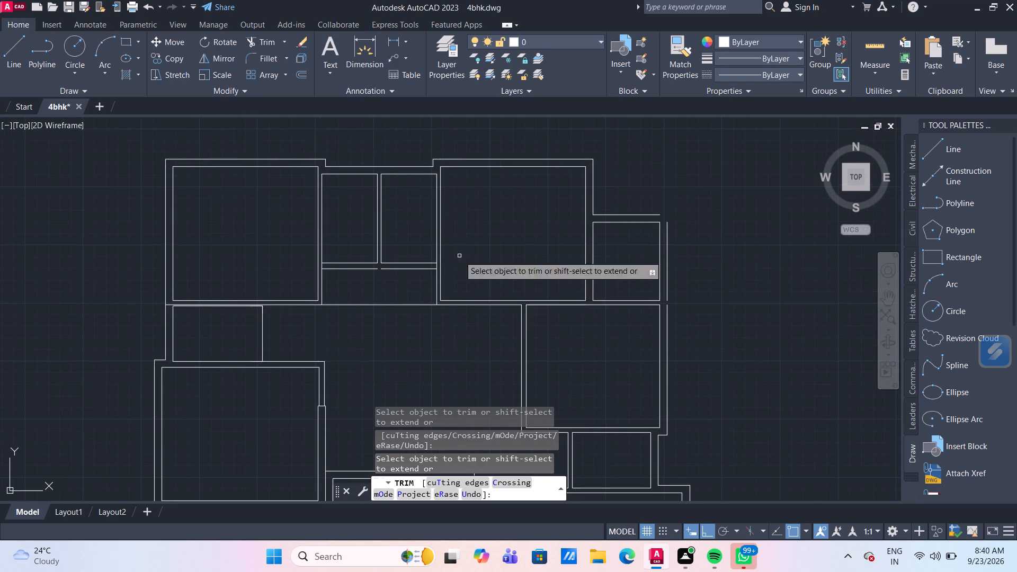
pyautogui.click(381, 306)
pyautogui.scroll(3, 305, 323)
pyautogui.scroll(-2, 280, 299)
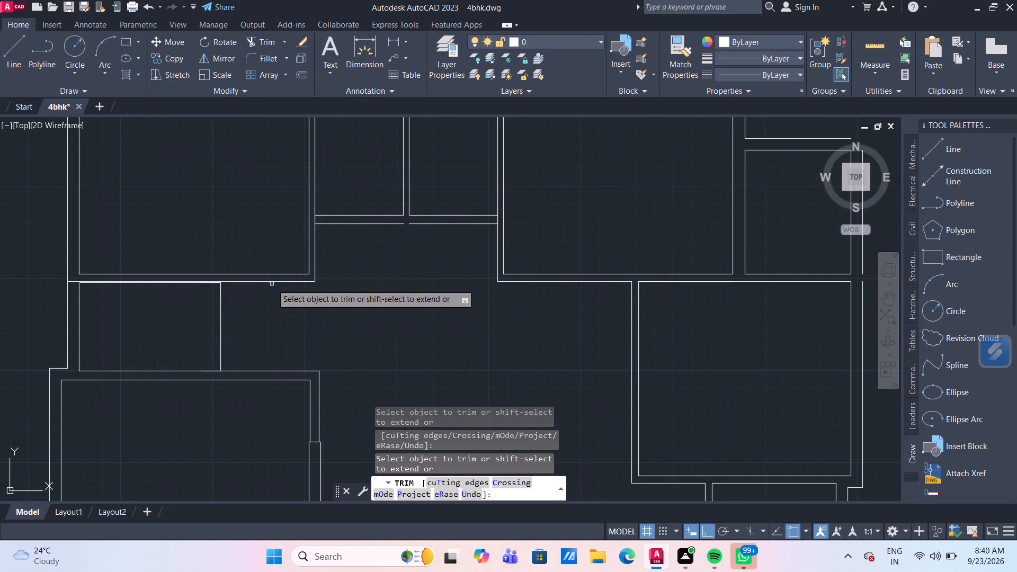
pyautogui.click(271, 282)
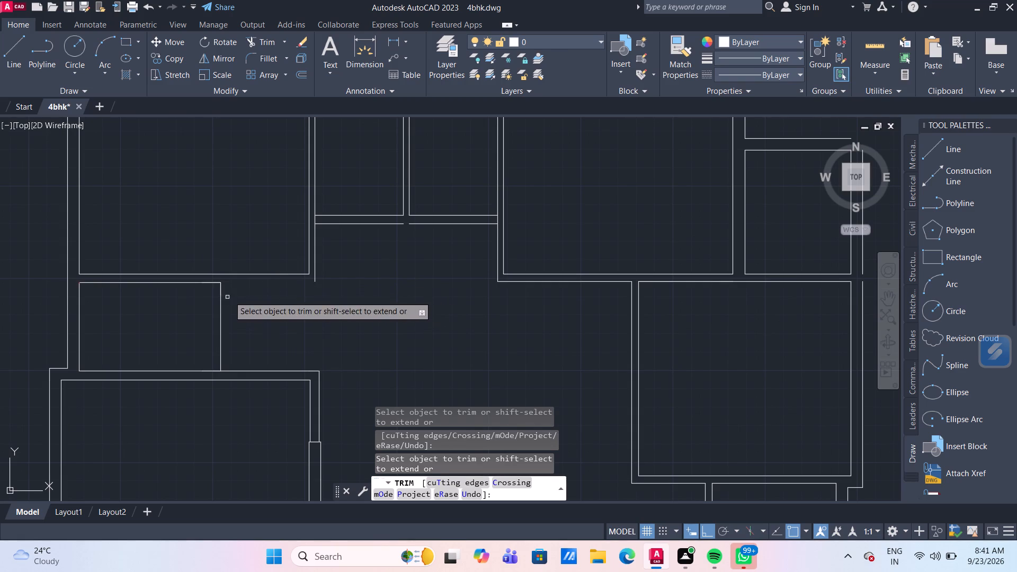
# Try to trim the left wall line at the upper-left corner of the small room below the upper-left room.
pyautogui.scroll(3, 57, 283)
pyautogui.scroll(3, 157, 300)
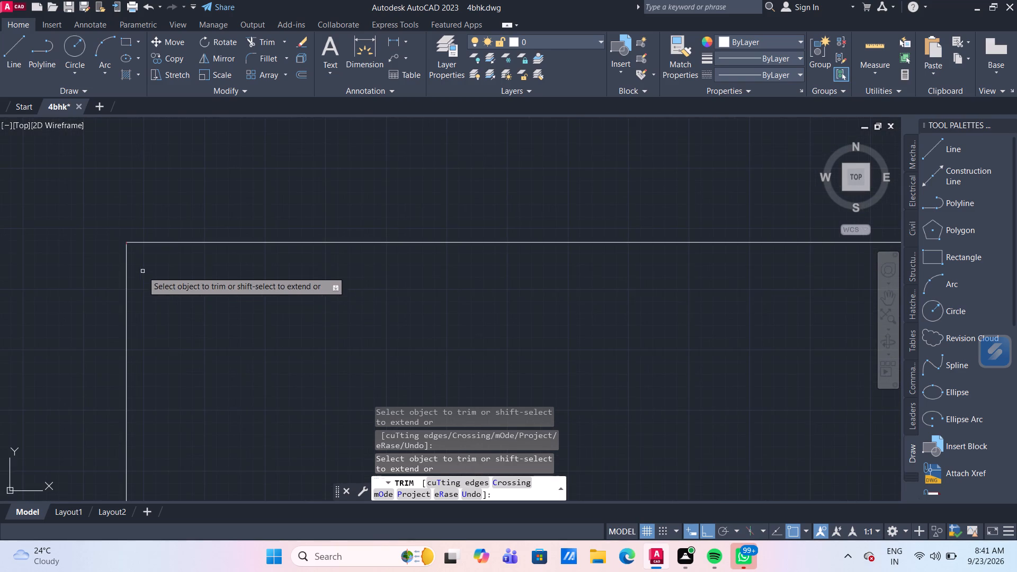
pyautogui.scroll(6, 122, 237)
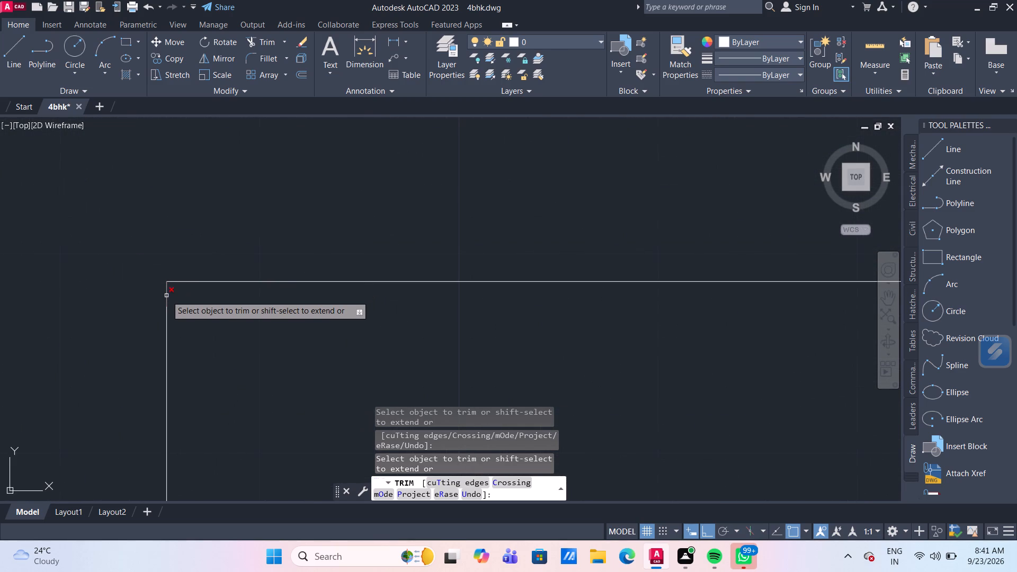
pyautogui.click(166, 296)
# Extend the small left room's top line rightward to meet the lengthened wall beside the upper-left room, and trim the excess to form a clean corner.
pyautogui.scroll(-11, 202, 297)
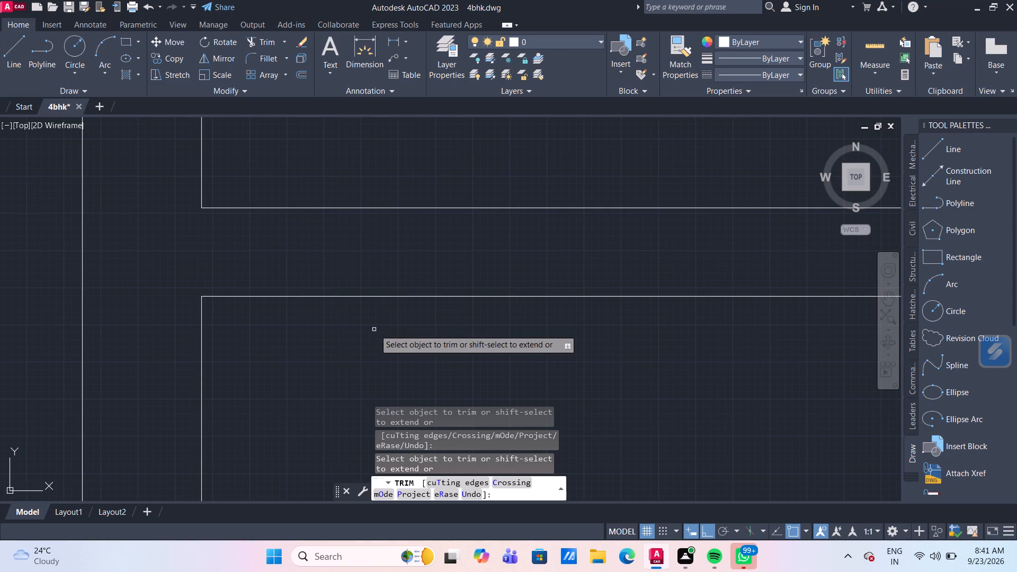
pyautogui.scroll(-5, 464, 329)
pyautogui.moveTo(476, 342); pyautogui.dragTo(206, 288, button='middle')
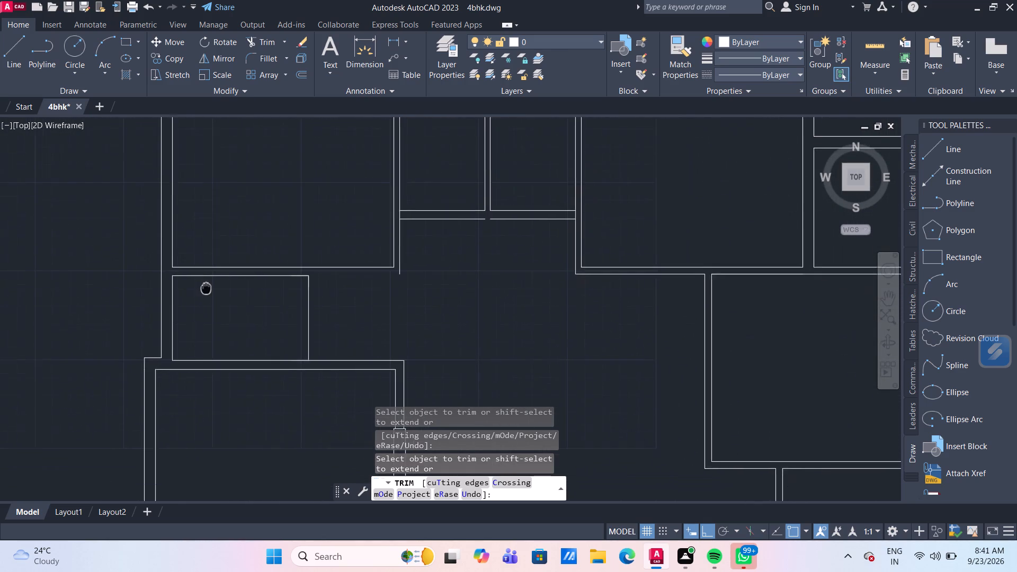
pyautogui.moveTo(206, 288); pyautogui.dragTo(184, 279, button='middle')
pyautogui.scroll(-1, 194, 279)
pyautogui.scroll(2, 301, 285)
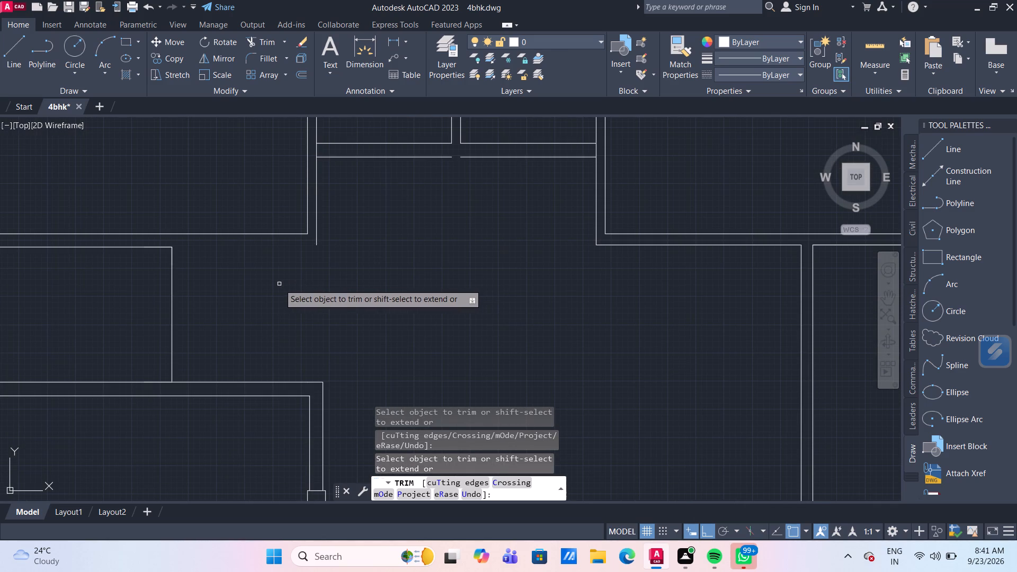
pyautogui.keyDown('shift'); pyautogui.click(154, 246); pyautogui.keyUp('shift')
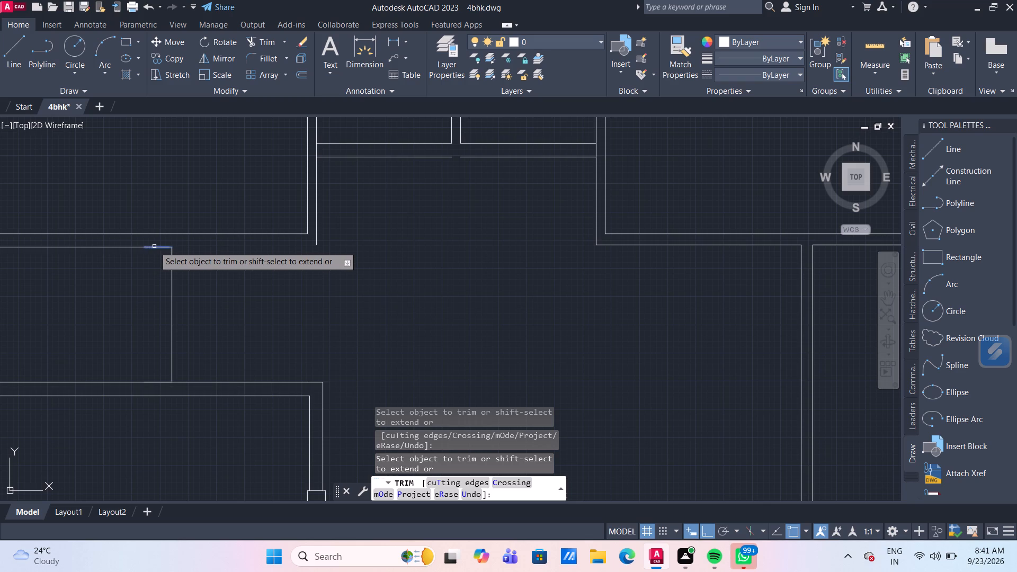
pyautogui.keyDown('shift'); pyautogui.click(157, 248); pyautogui.keyUp('shift')
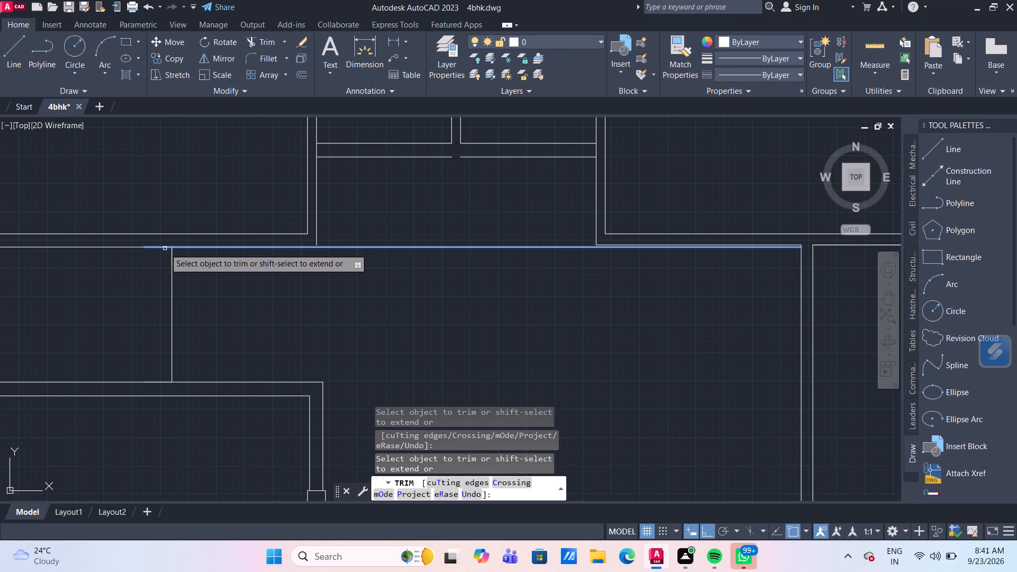
pyautogui.keyDown('shift'); pyautogui.click(165, 248); pyautogui.keyUp('shift')
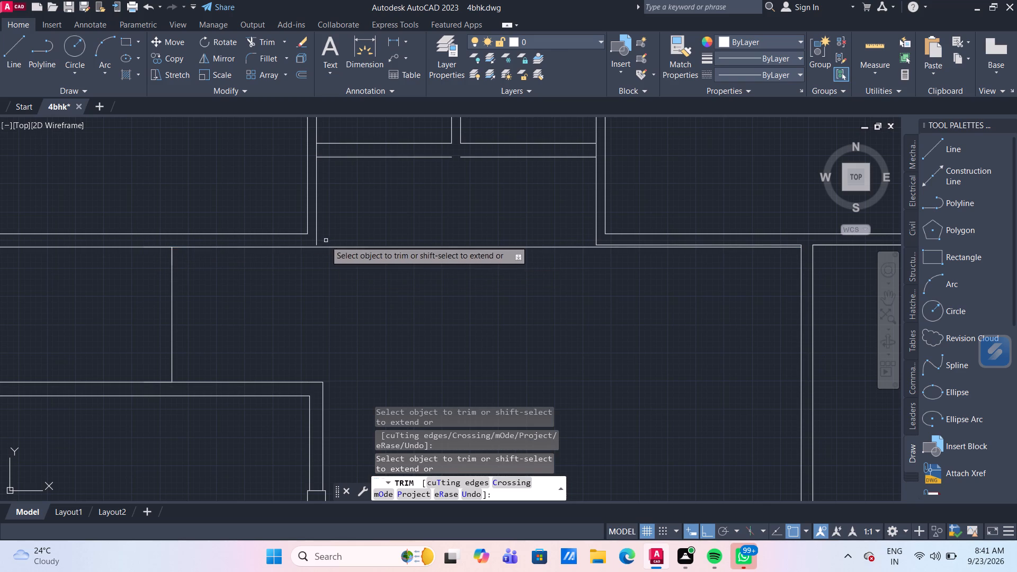
pyautogui.keyDown('shift'); pyautogui.click(317, 240); pyautogui.keyUp('shift')
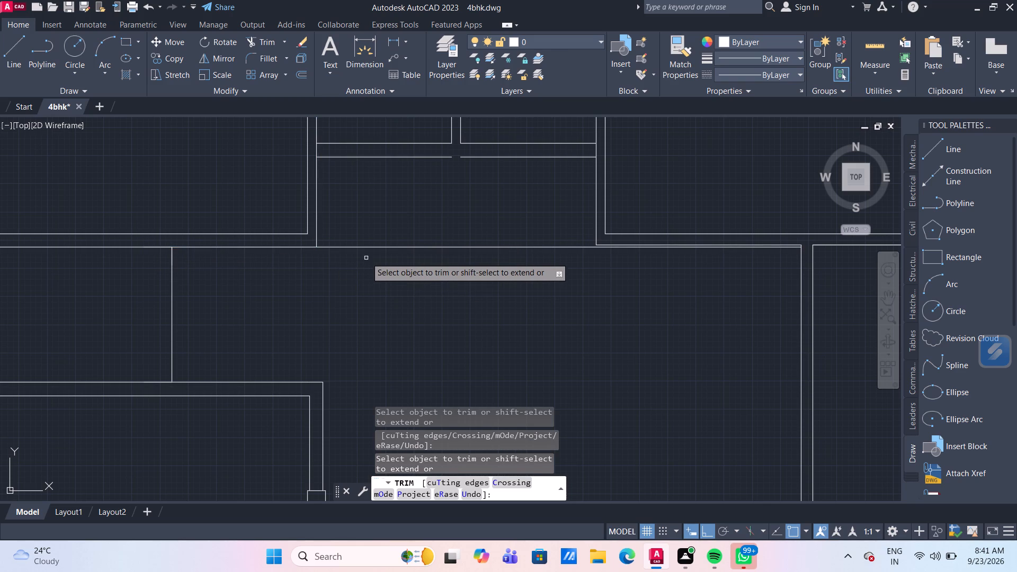
pyautogui.click(368, 248)
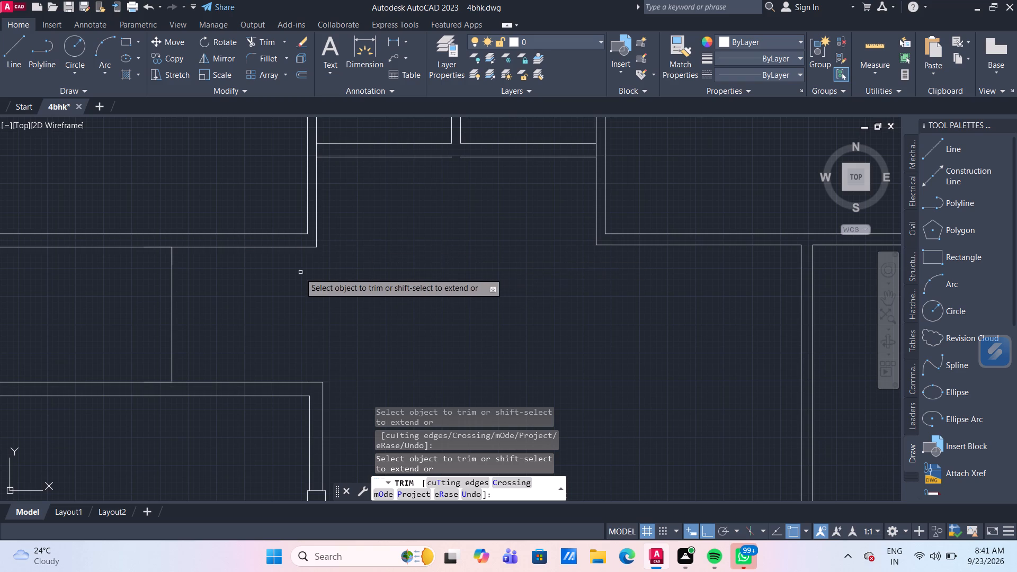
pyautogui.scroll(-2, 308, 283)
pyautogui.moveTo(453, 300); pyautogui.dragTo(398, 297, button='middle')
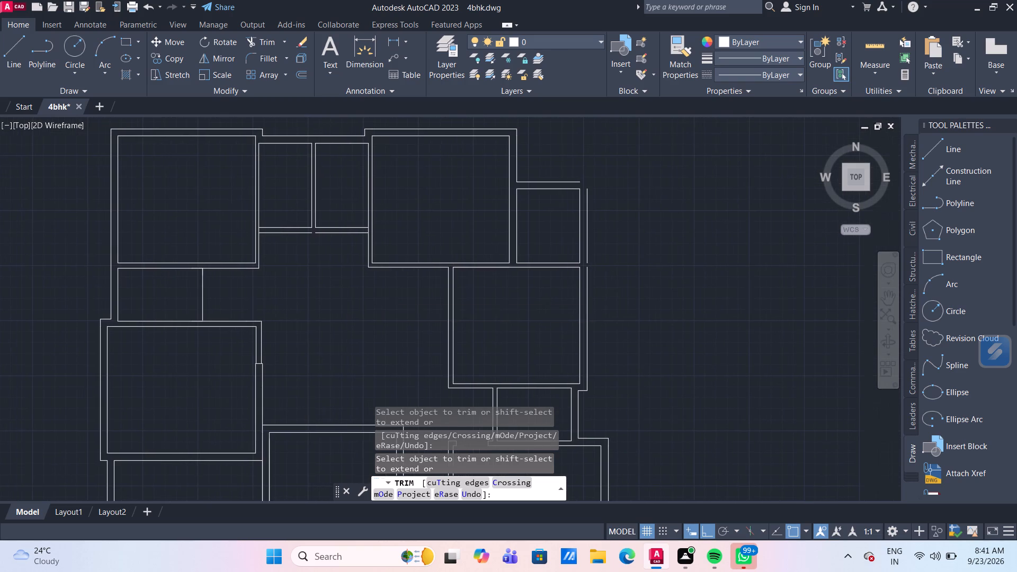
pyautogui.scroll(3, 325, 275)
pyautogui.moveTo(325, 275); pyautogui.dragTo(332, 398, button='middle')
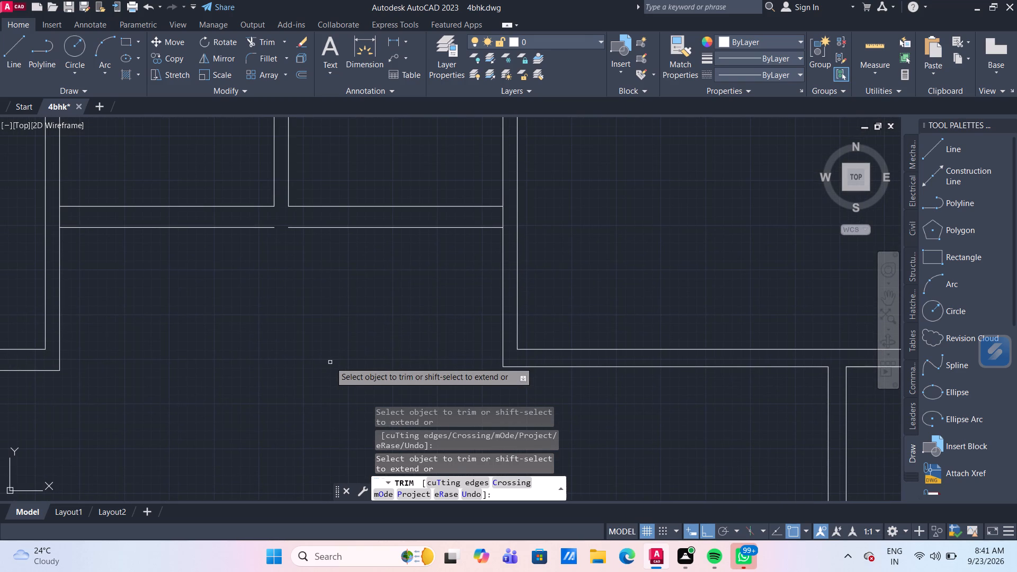
# Extend the lower wall line beneath the two small top rooms across its gap, and trim the side-wall segments at both ends.
pyautogui.scroll(-1, 325, 309)
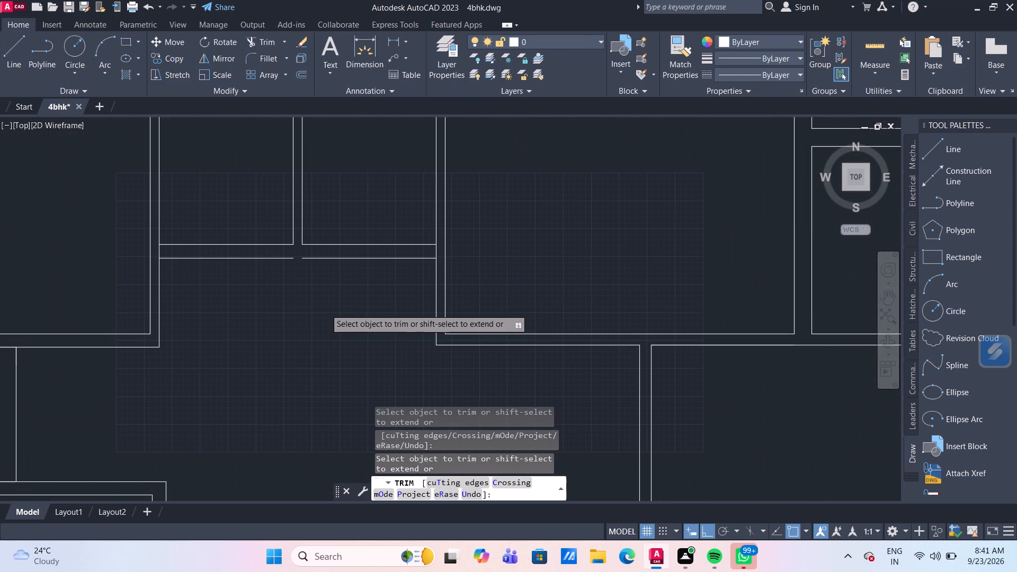
pyautogui.keyDown('shift'); pyautogui.click(311, 258); pyautogui.keyUp('shift')
pyautogui.scroll(-2, 315, 287)
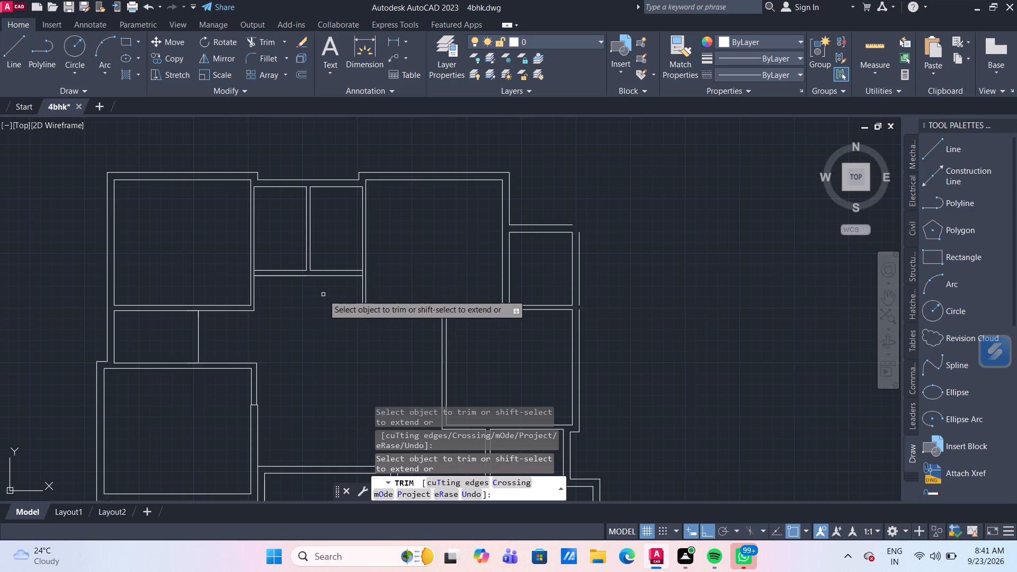
pyautogui.scroll(3, 332, 284)
pyautogui.click(443, 239)
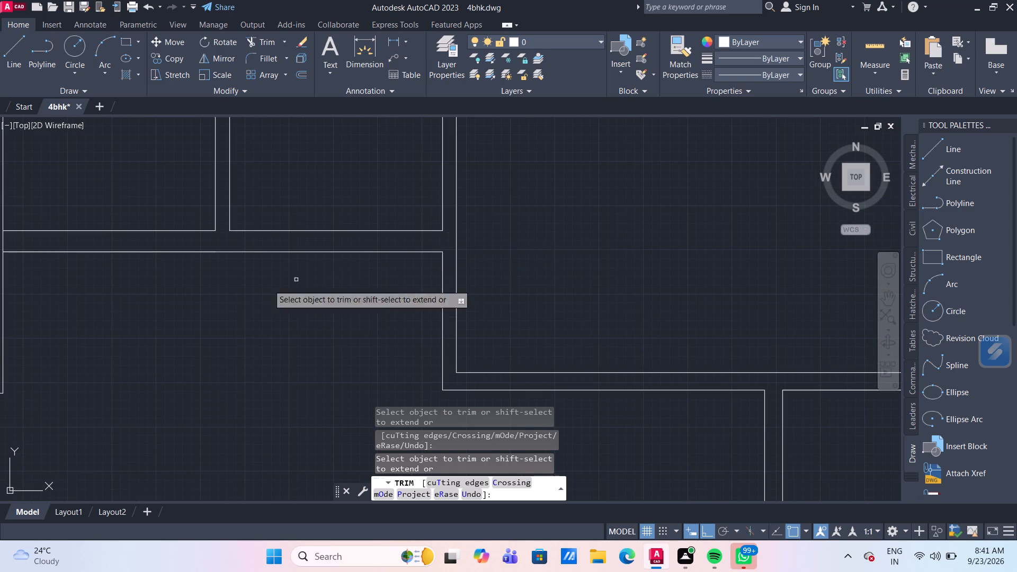
pyautogui.scroll(-1, 124, 308)
pyautogui.click(47, 264)
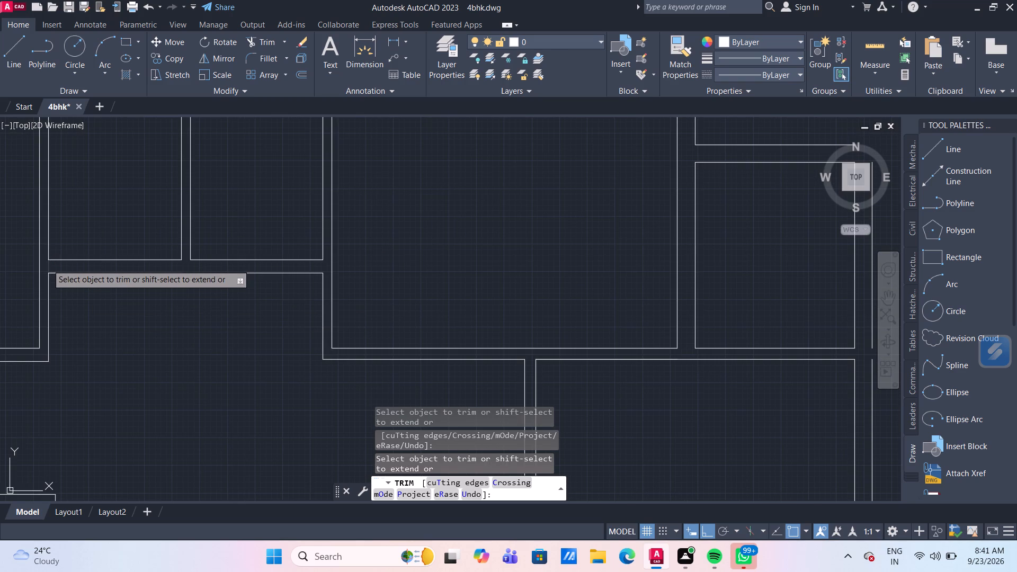
# Trim the horizontal line crossing the passage between the central lower room and the lower-right room.
pyautogui.scroll(-3, 131, 337)
pyautogui.scroll(1, 231, 293)
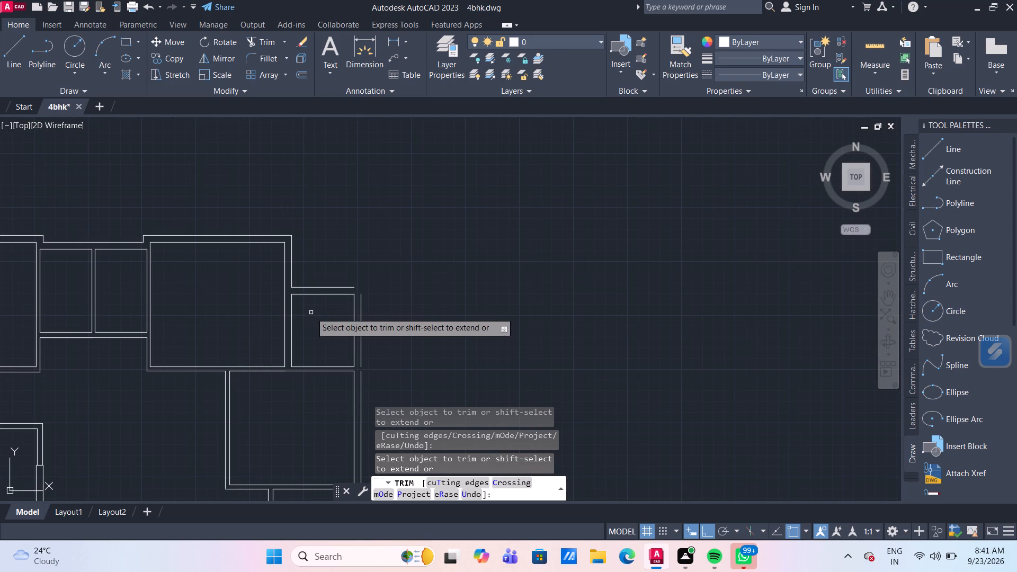
pyautogui.scroll(-1, 447, 312)
pyautogui.moveTo(447, 312); pyautogui.dragTo(437, 200, button='middle')
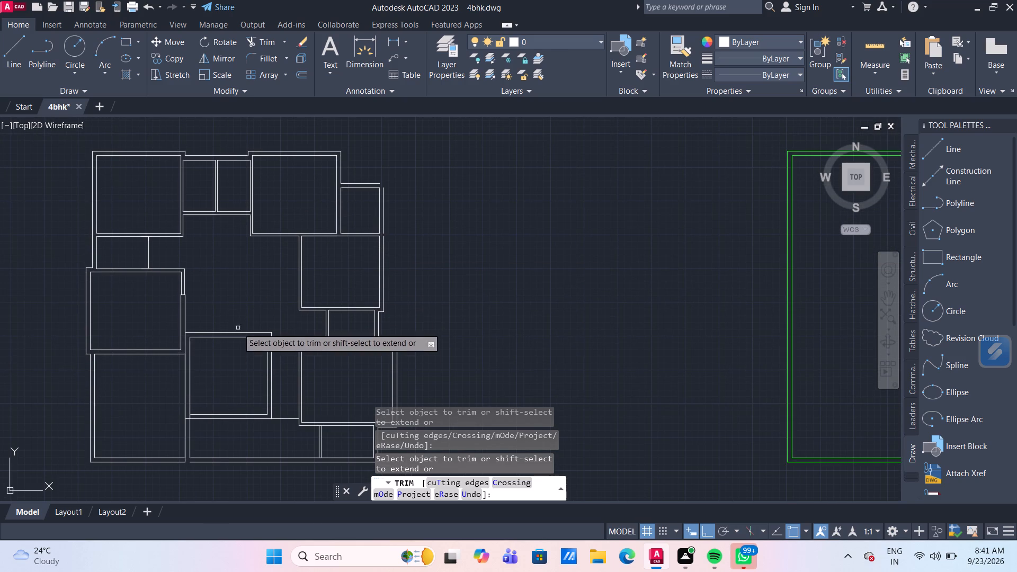
pyautogui.moveTo(254, 395); pyautogui.dragTo(211, 300, button='middle')
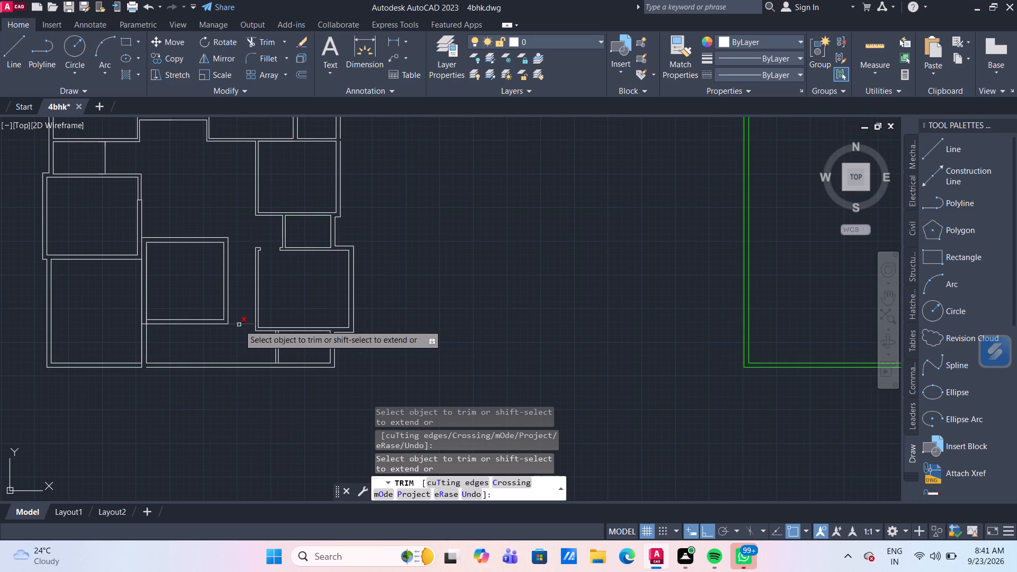
pyautogui.click(239, 325)
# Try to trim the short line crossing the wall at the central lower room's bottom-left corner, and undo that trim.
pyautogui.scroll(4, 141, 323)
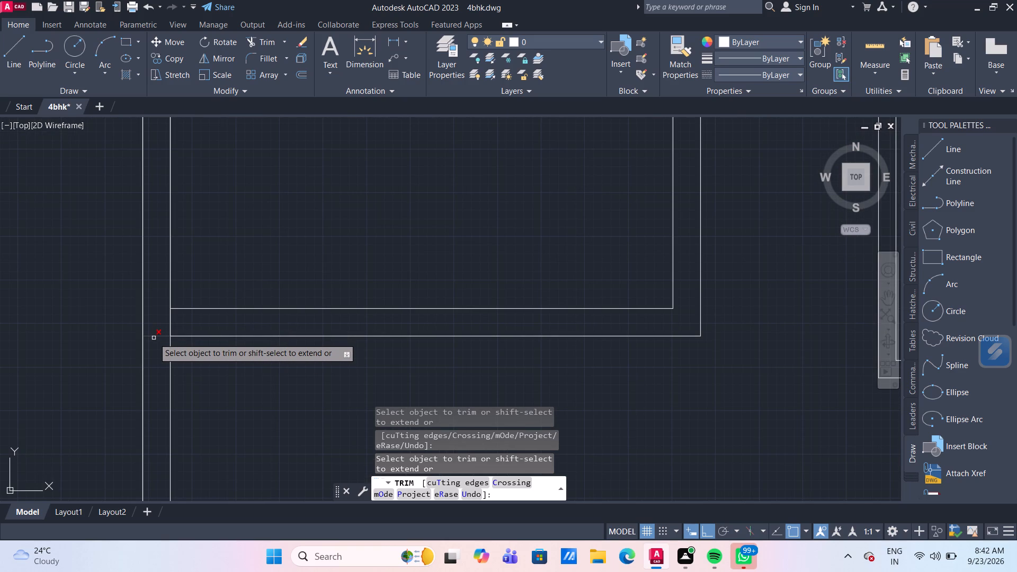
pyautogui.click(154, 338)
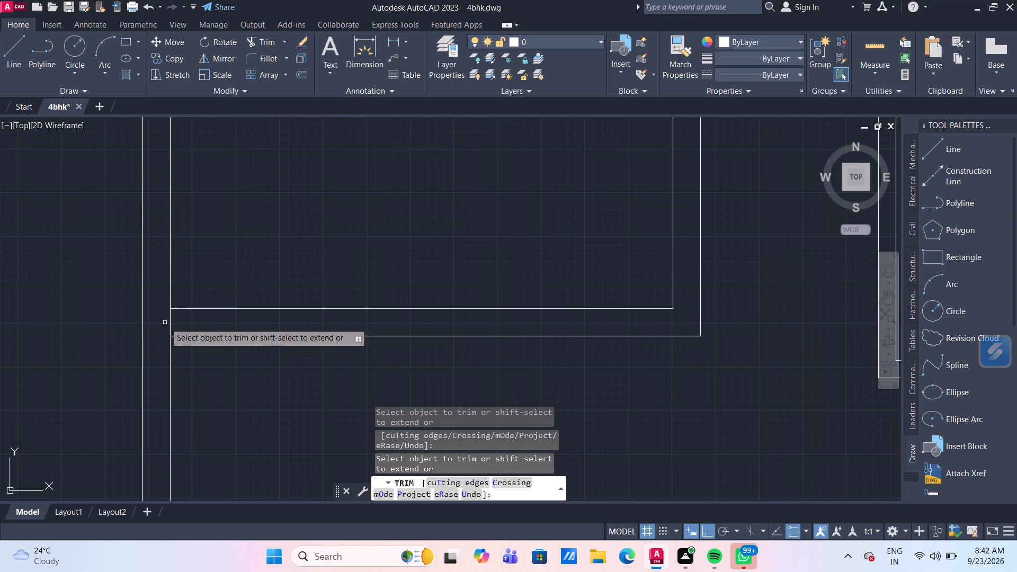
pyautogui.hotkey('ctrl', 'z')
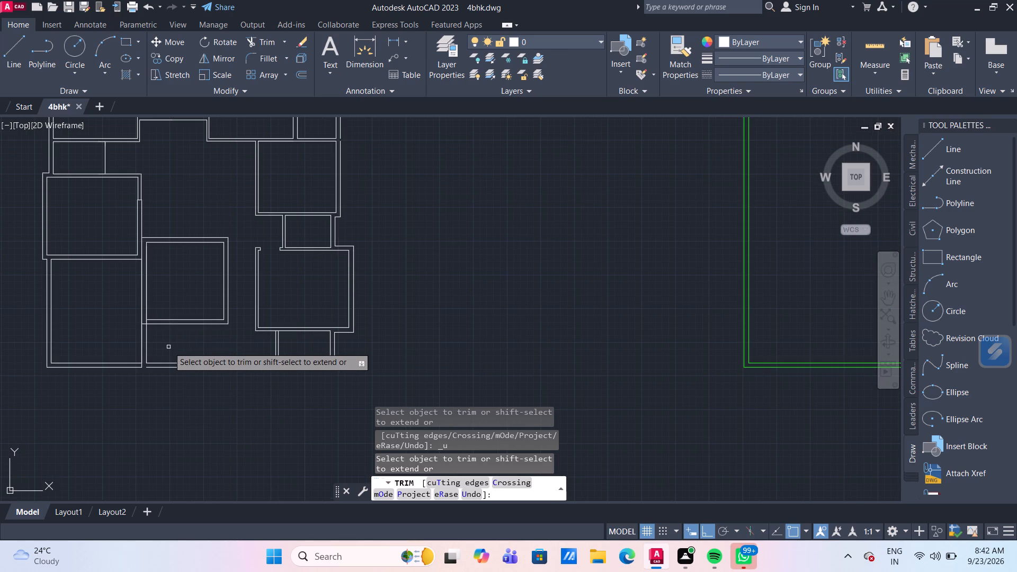
# Trim the vertical wall line below the central lower room's bottom-left corner, and try trimming its short remainder at the corner.
pyautogui.scroll(1, 162, 345)
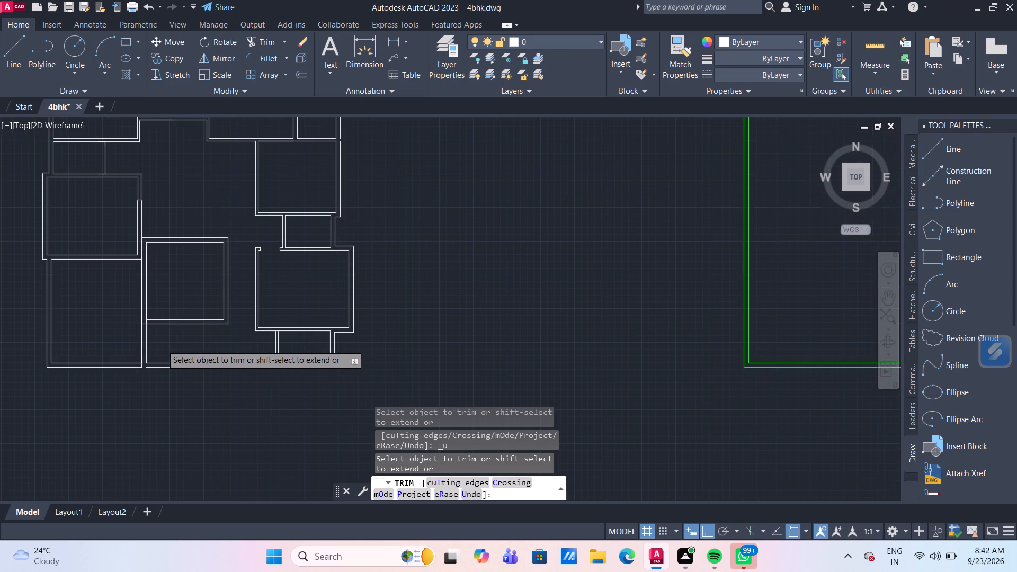
pyautogui.click(136, 340)
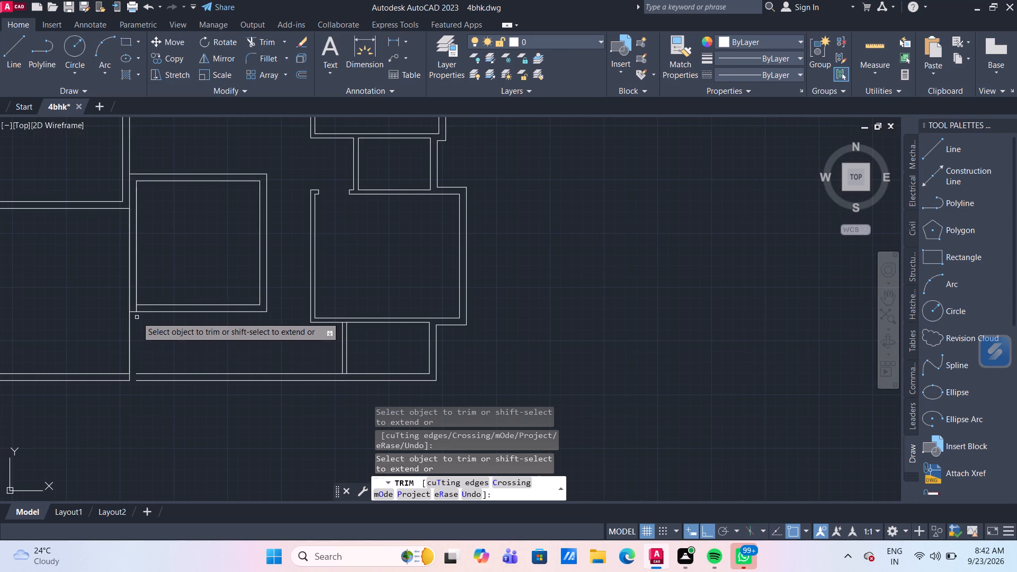
pyautogui.scroll(2, 137, 312)
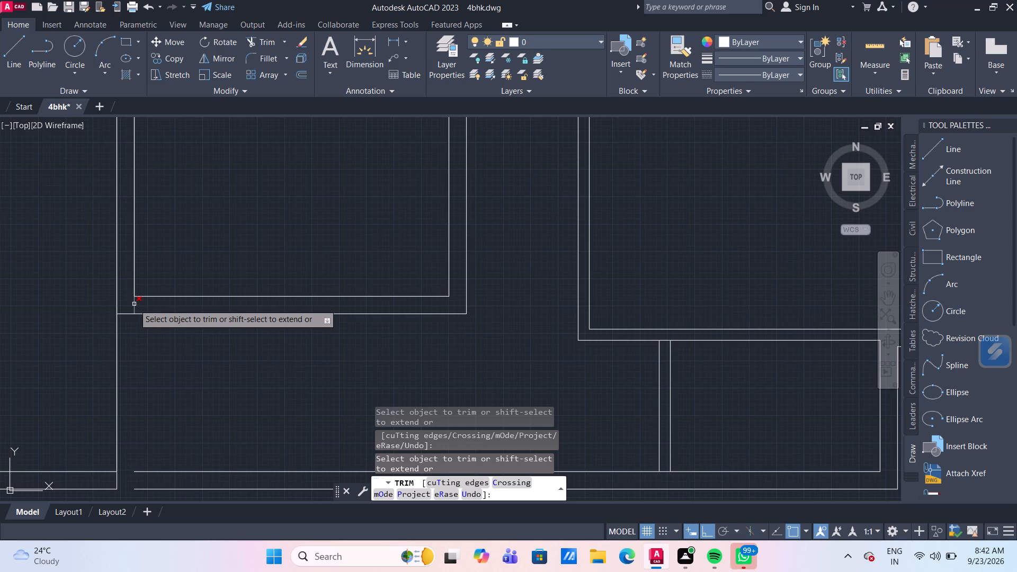
pyautogui.click(134, 304)
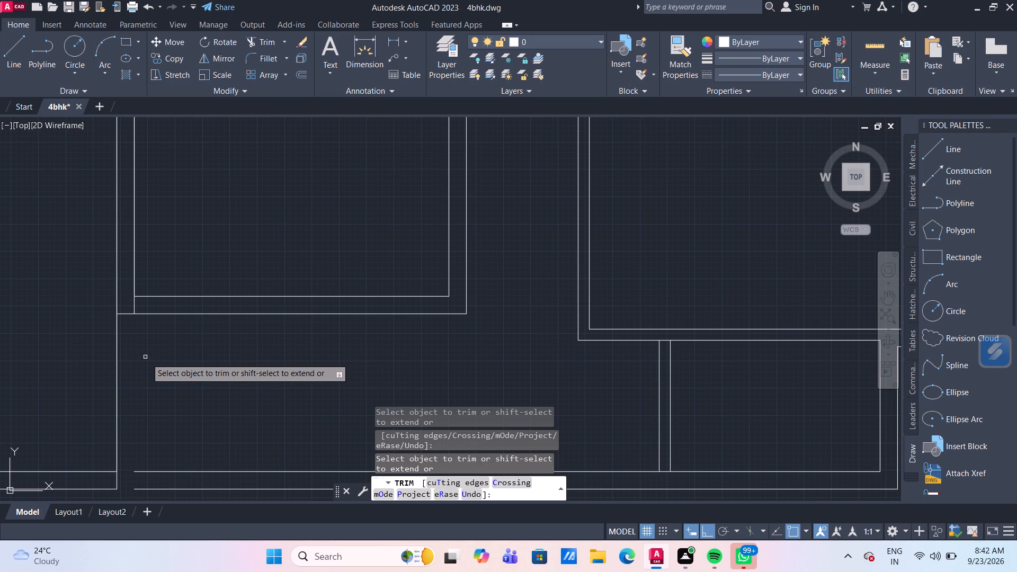
pyautogui.scroll(-2, 146, 359)
pyautogui.moveTo(152, 364); pyautogui.dragTo(149, 342, button='middle')
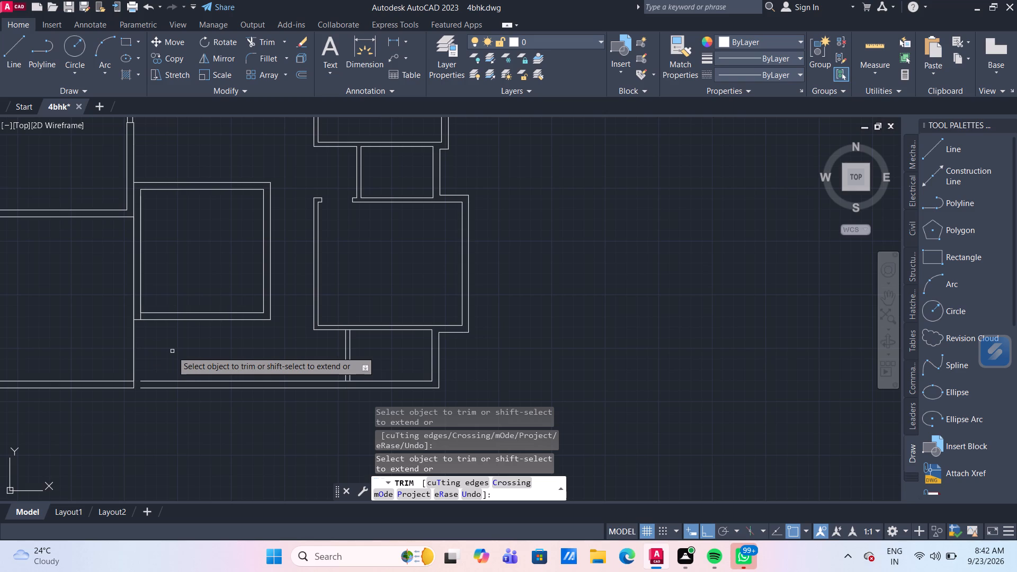
pyautogui.press('Escape')
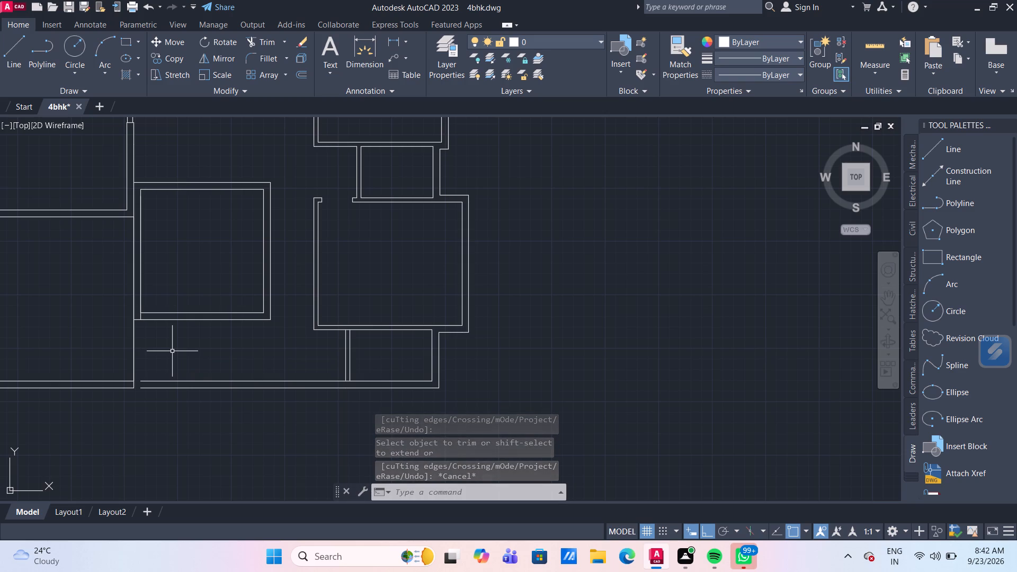
# Measure the open space beneath the central lower room with Quick measure.
pyautogui.scroll(-2, 172, 351)
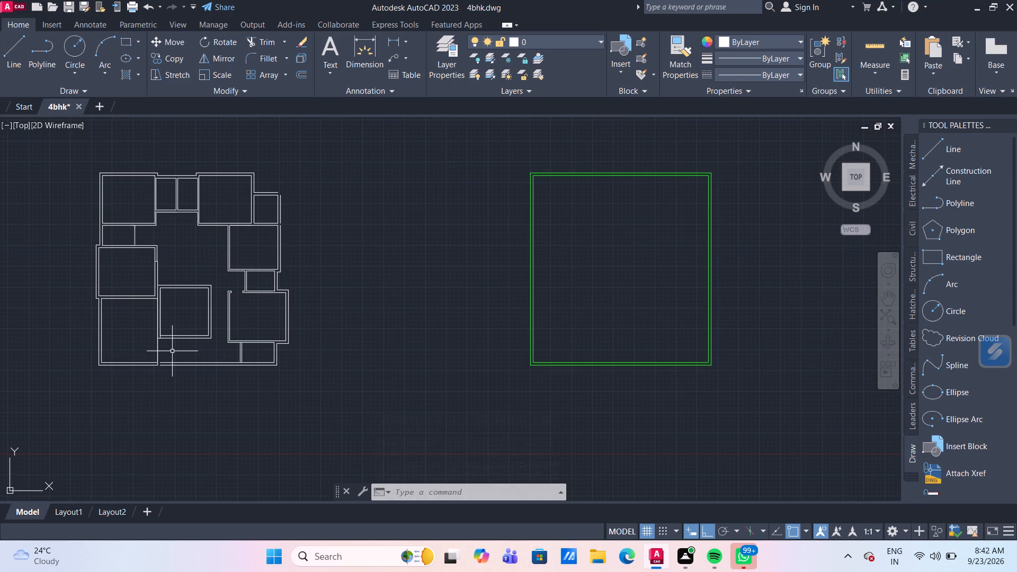
pyautogui.scroll(3, 265, 333)
pyautogui.scroll(-2, 265, 333)
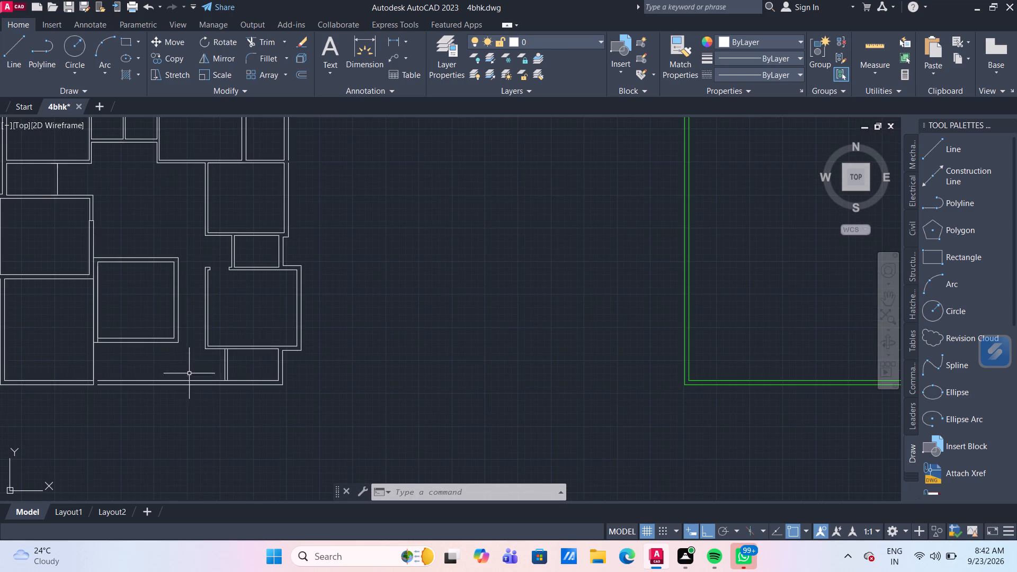
pyautogui.scroll(2, 180, 364)
pyautogui.moveTo(185, 362); pyautogui.dragTo(351, 315, button='middle')
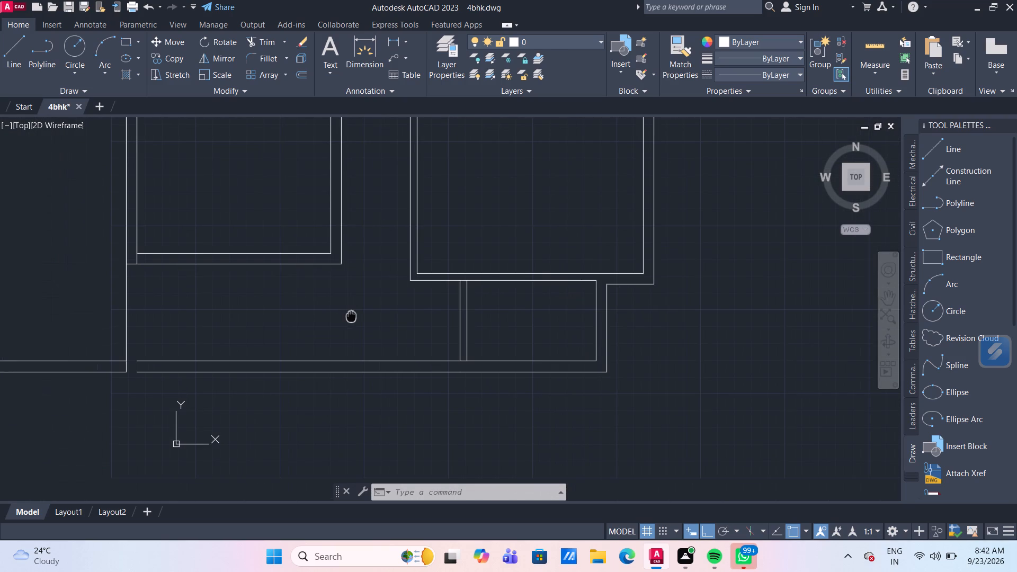
pyautogui.moveTo(351, 315); pyautogui.dragTo(350, 317, button='middle')
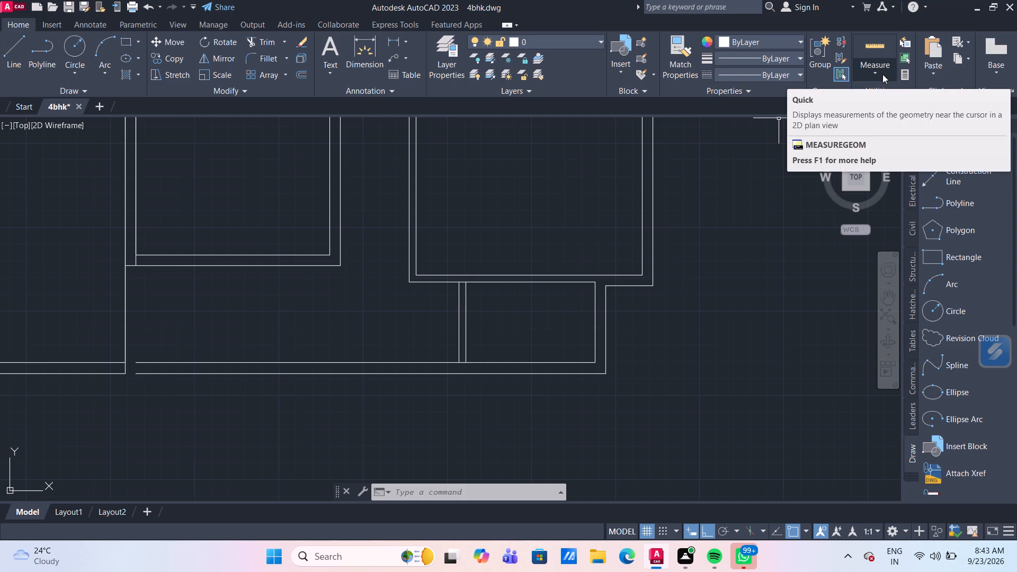
pyautogui.click(863, 49)
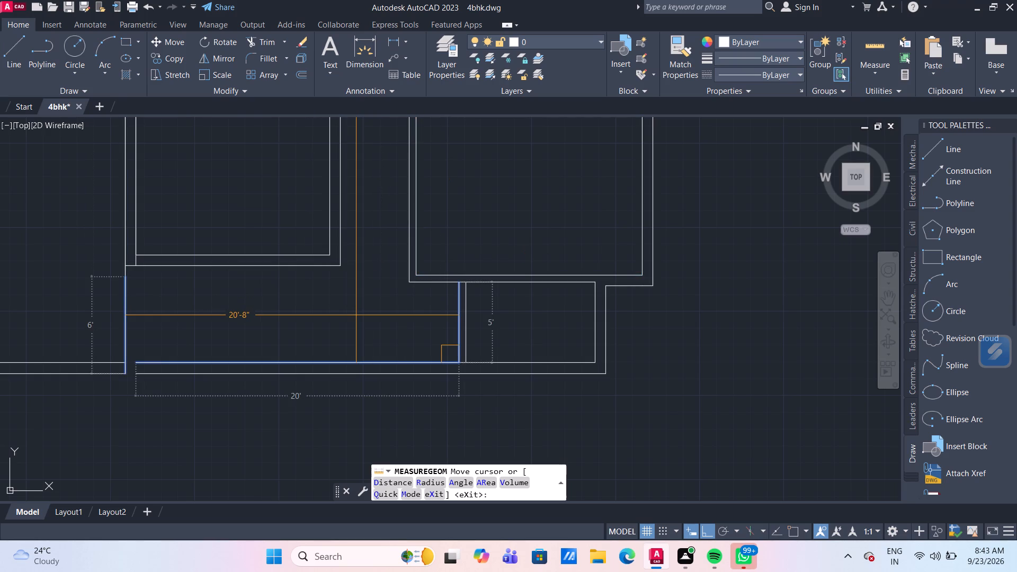
pyautogui.scroll(-1, 356, 315)
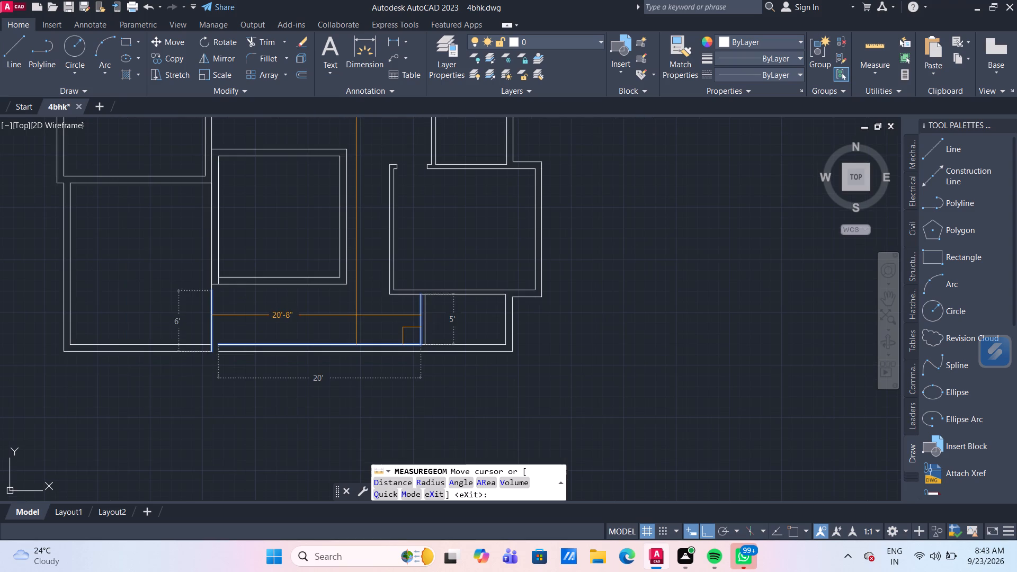
pyautogui.scroll(-1, 356, 315)
pyautogui.scroll(1, 356, 315)
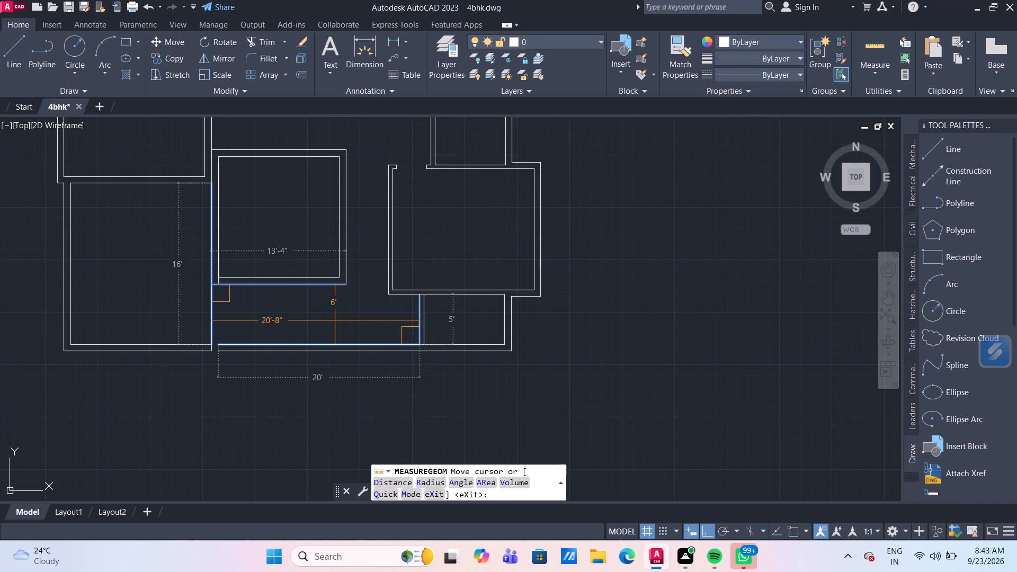
pyautogui.press('Escape')
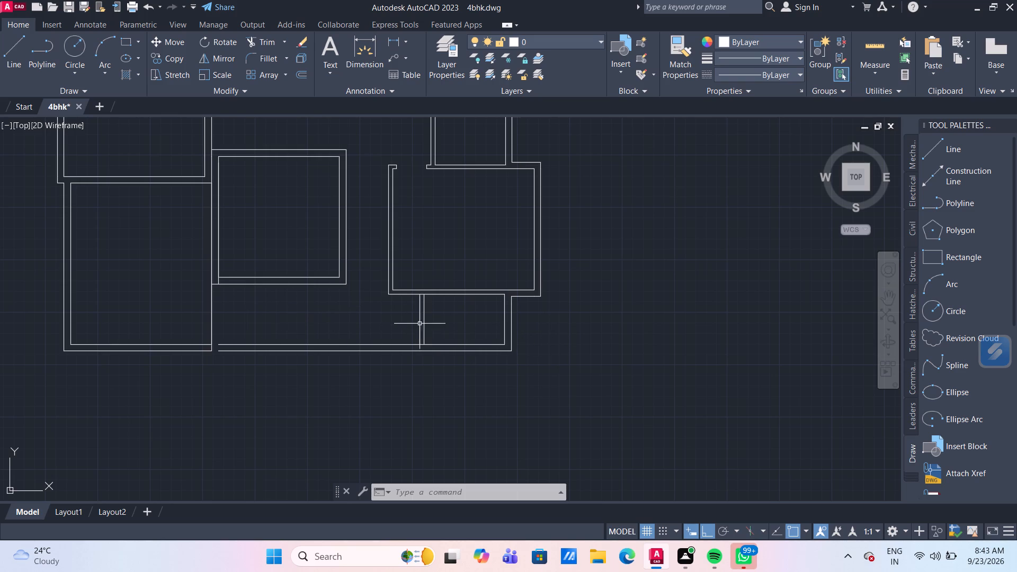
# Measure the passage between the central and lower-right rooms, the central room's interior and the space beneath it with Quick measure.
pyautogui.click(862, 52)
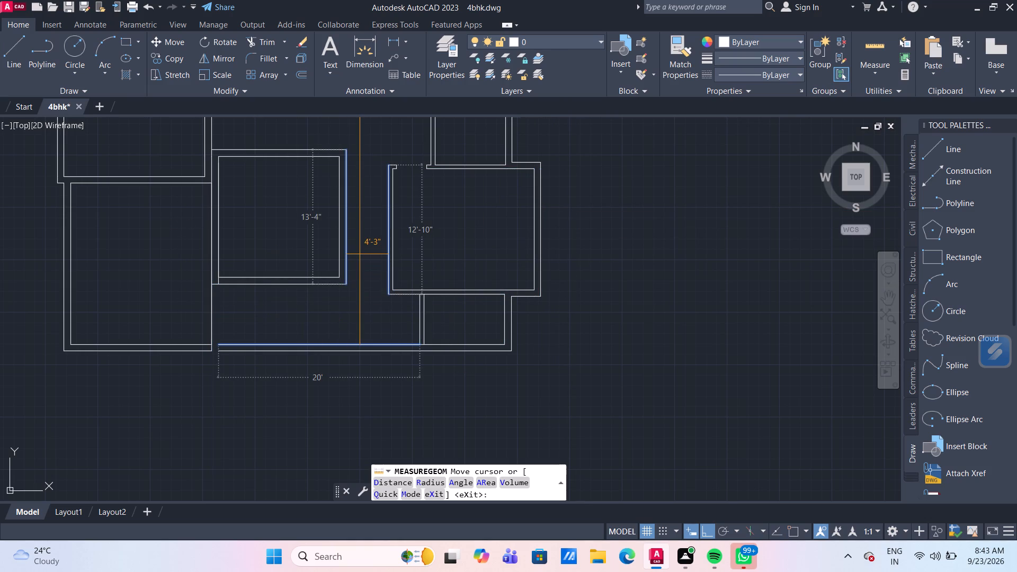
pyautogui.moveTo(360, 254); pyautogui.dragTo(359, 266, button='middle')
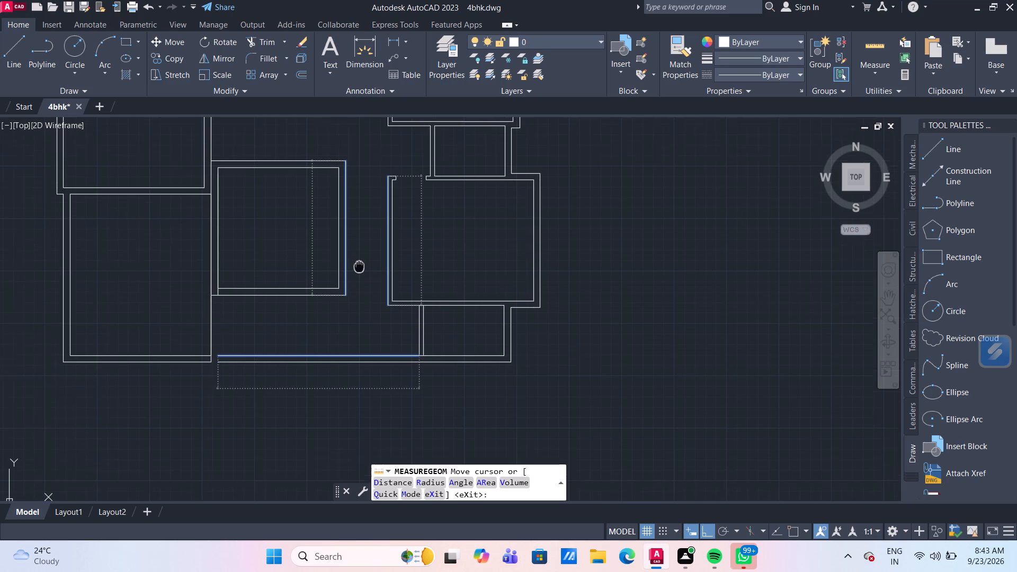
pyautogui.moveTo(359, 266); pyautogui.dragTo(358, 296, button='middle')
pyautogui.scroll(-1, 358, 296)
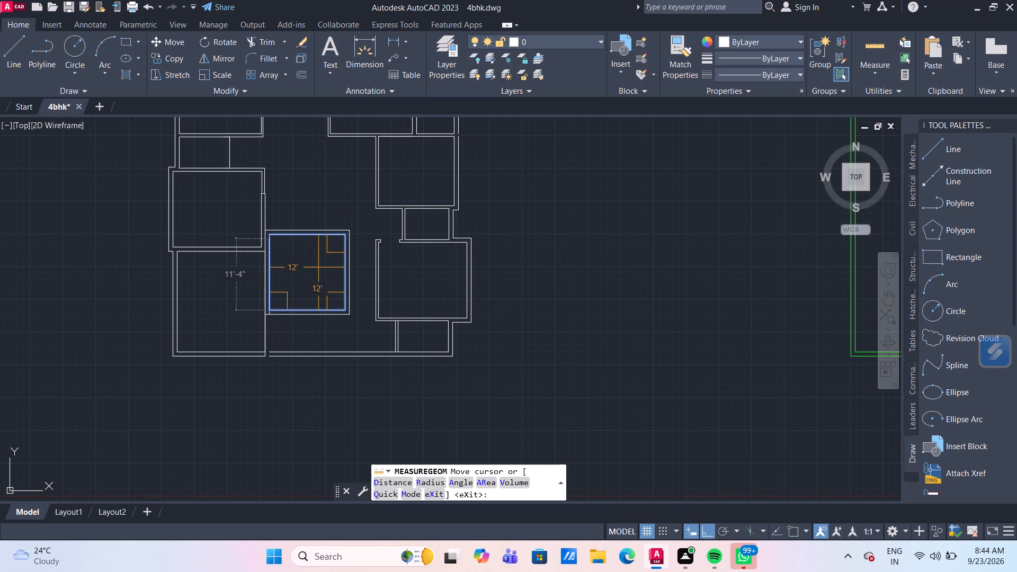
pyautogui.press('Escape')
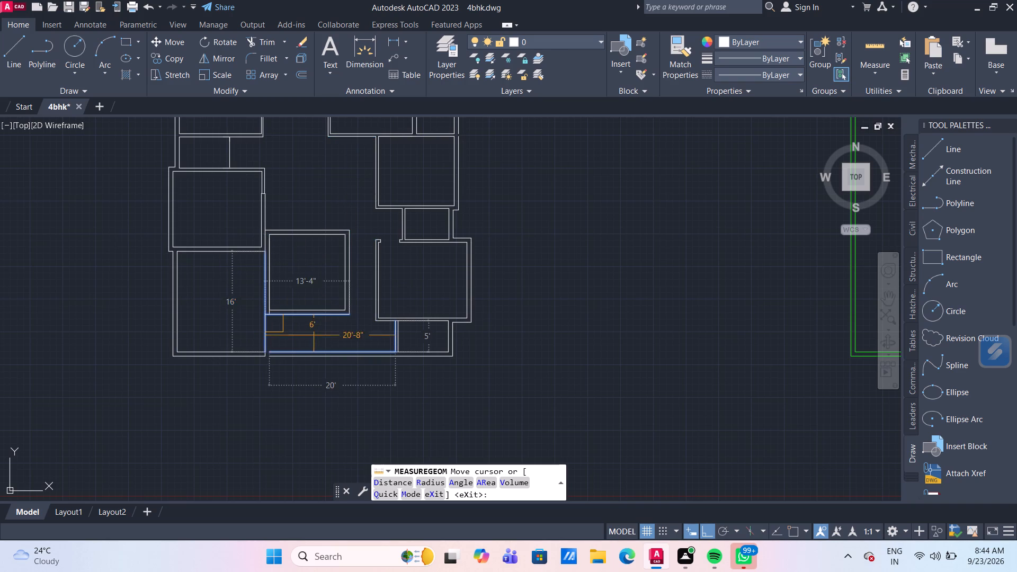
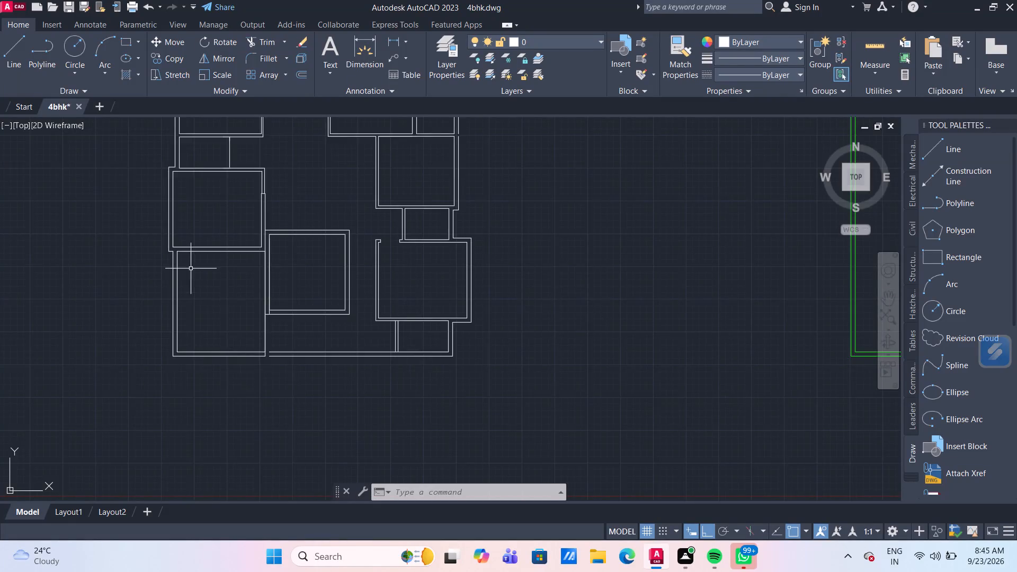
# Measure the interior of the small room beneath the lower-right room with Quick measure.
pyautogui.scroll(2, 191, 267)
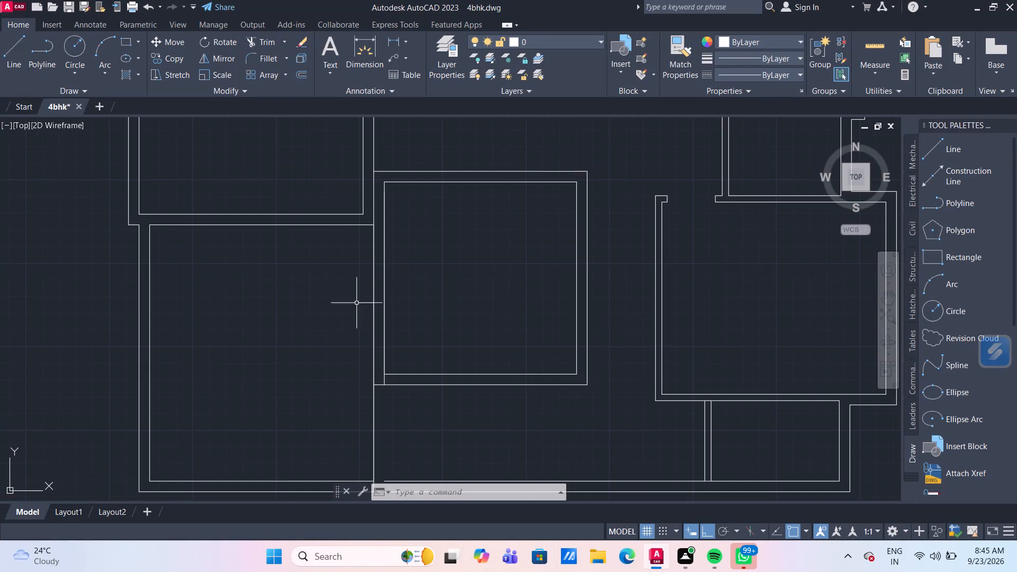
pyautogui.moveTo(474, 248); pyautogui.dragTo(344, 281, button='middle')
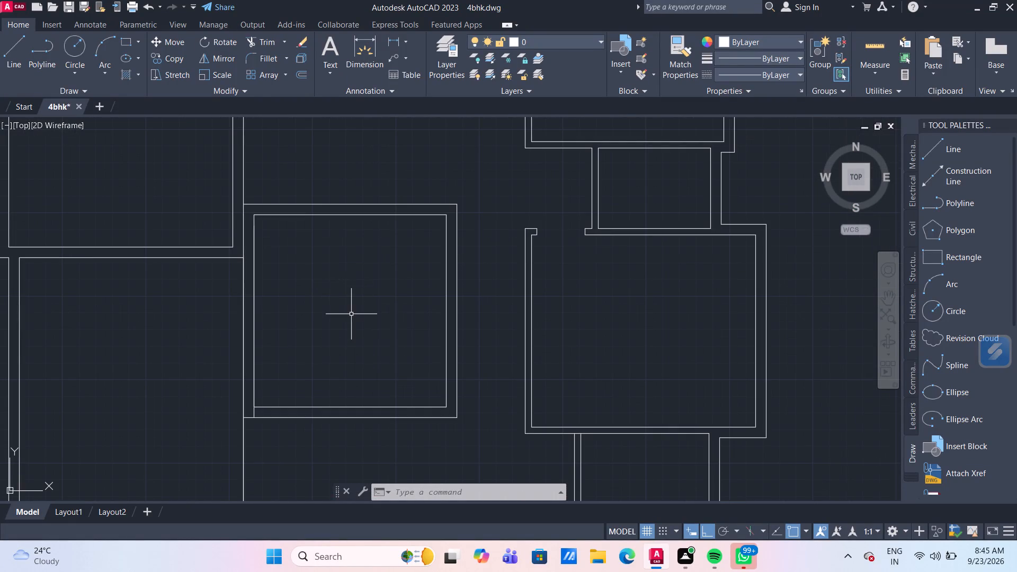
pyautogui.scroll(-2, 351, 316)
pyautogui.scroll(1, 346, 378)
pyautogui.moveTo(349, 368); pyautogui.dragTo(369, 324, button='middle')
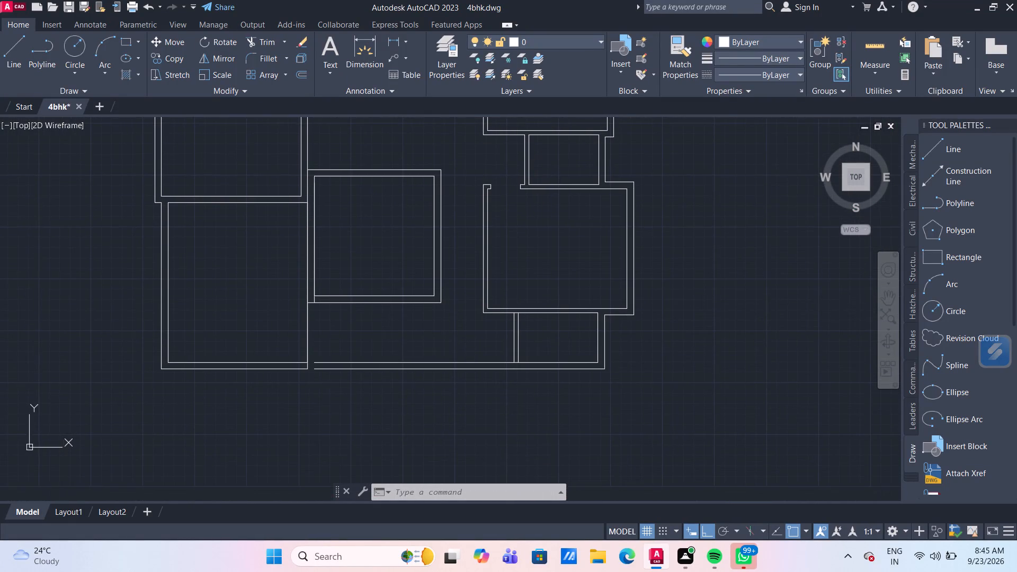
pyautogui.scroll(1, 365, 343)
pyautogui.moveTo(365, 343); pyautogui.dragTo(368, 314, button='middle')
pyautogui.scroll(1, 370, 330)
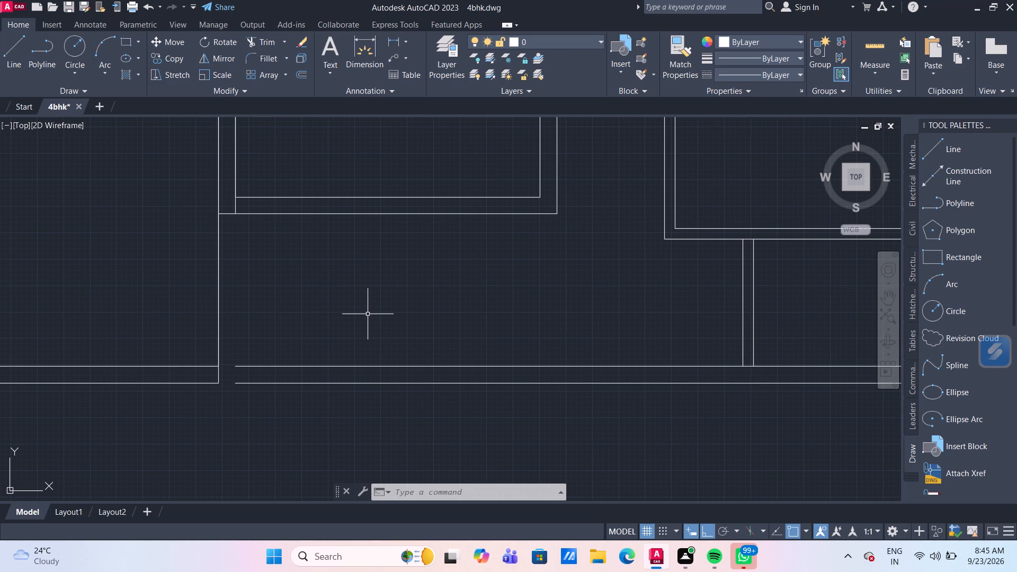
pyautogui.scroll(-1, 368, 314)
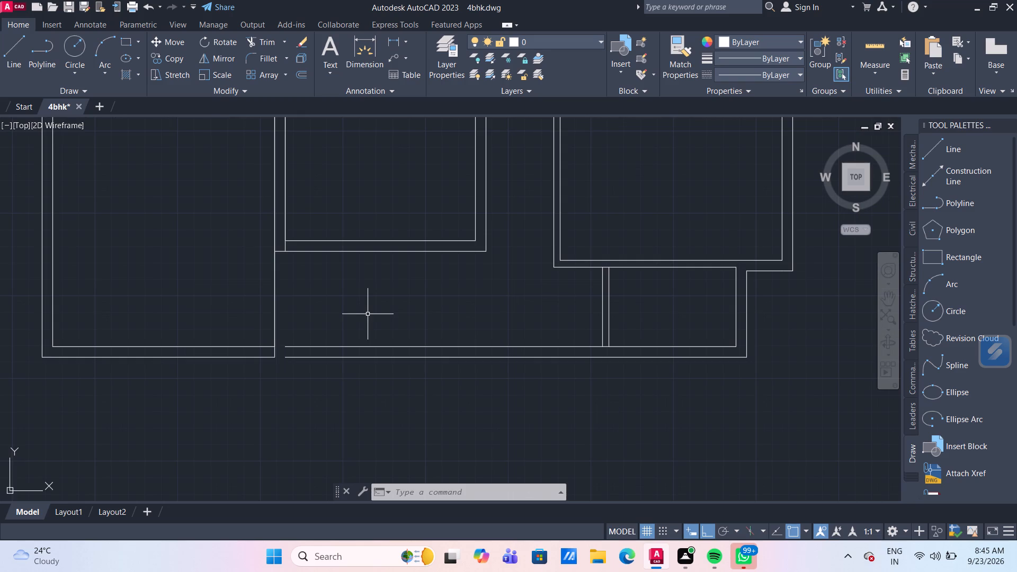
pyautogui.scroll(-1, 368, 314)
pyautogui.scroll(-1, 432, 311)
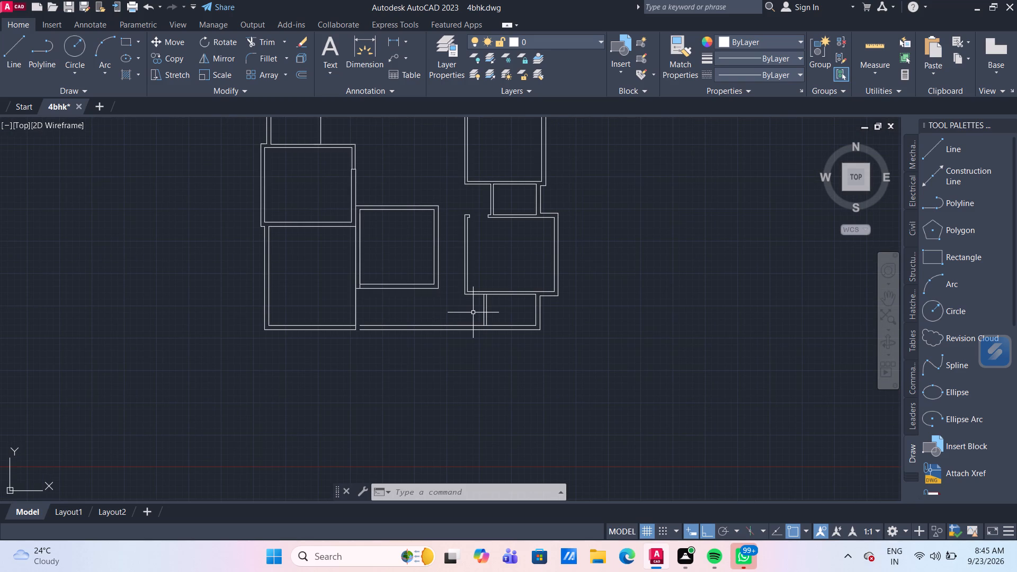
pyautogui.scroll(2, 512, 325)
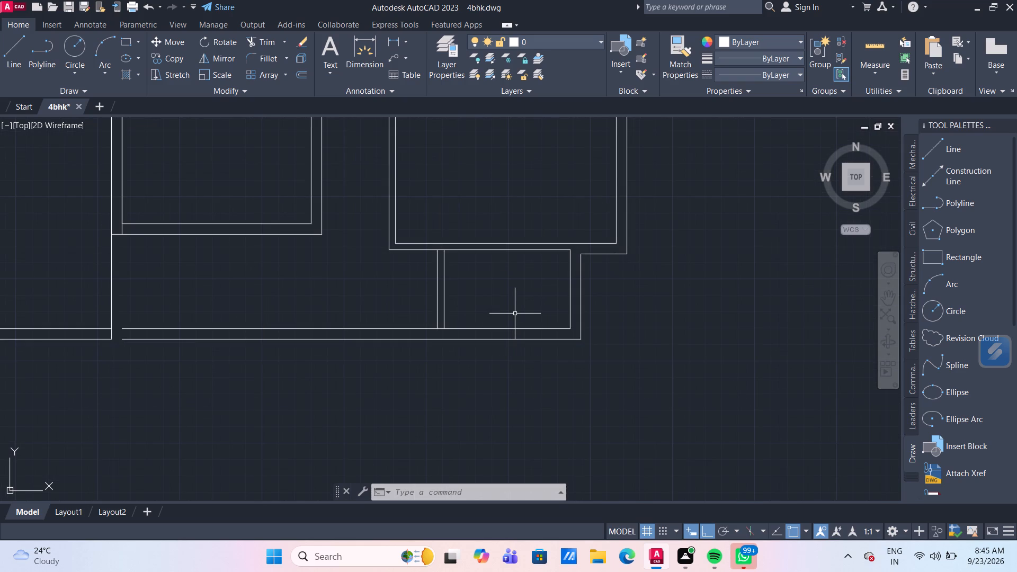
pyautogui.scroll(-1, 515, 314)
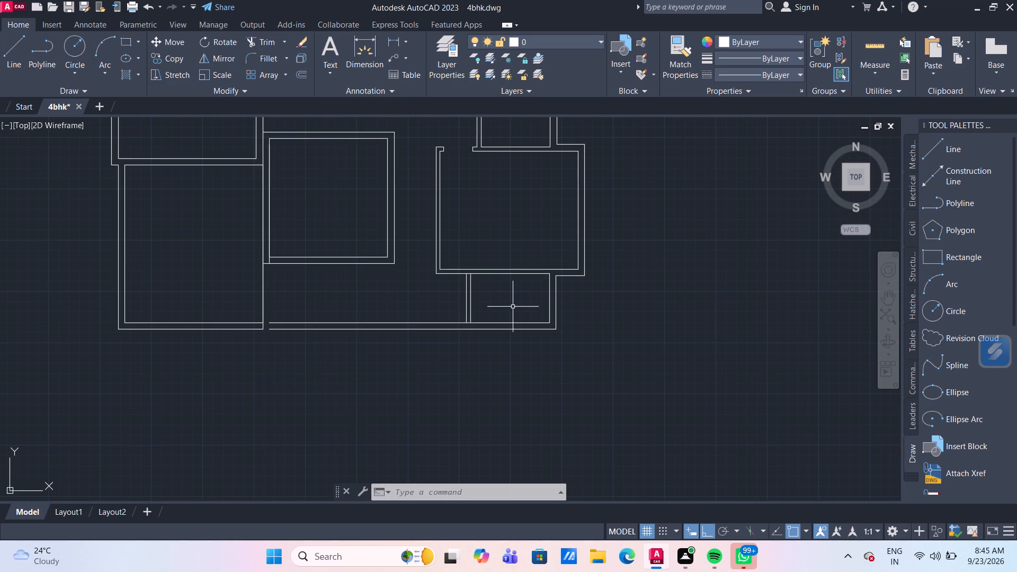
pyautogui.scroll(1, 512, 306)
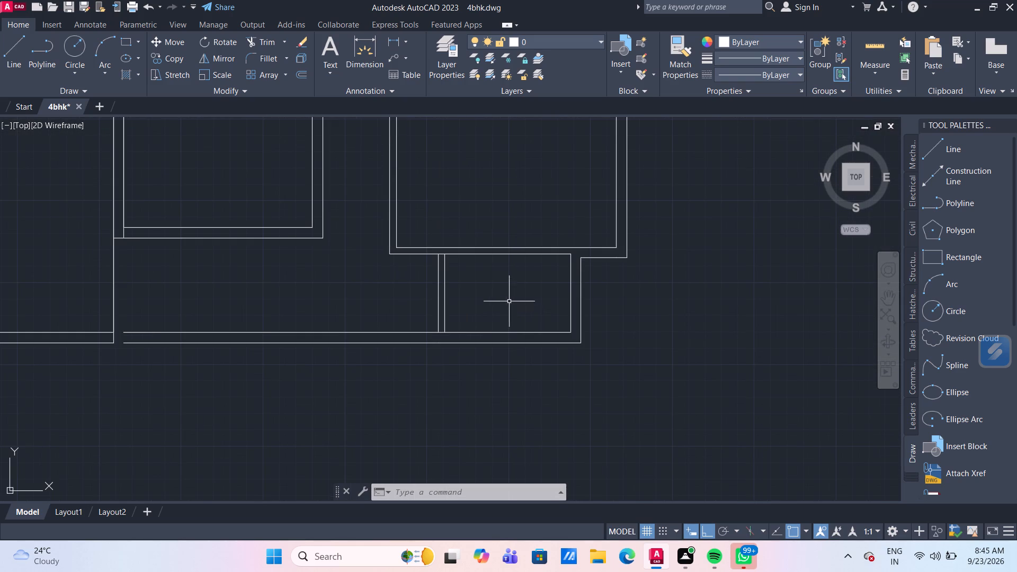
pyautogui.click(882, 48)
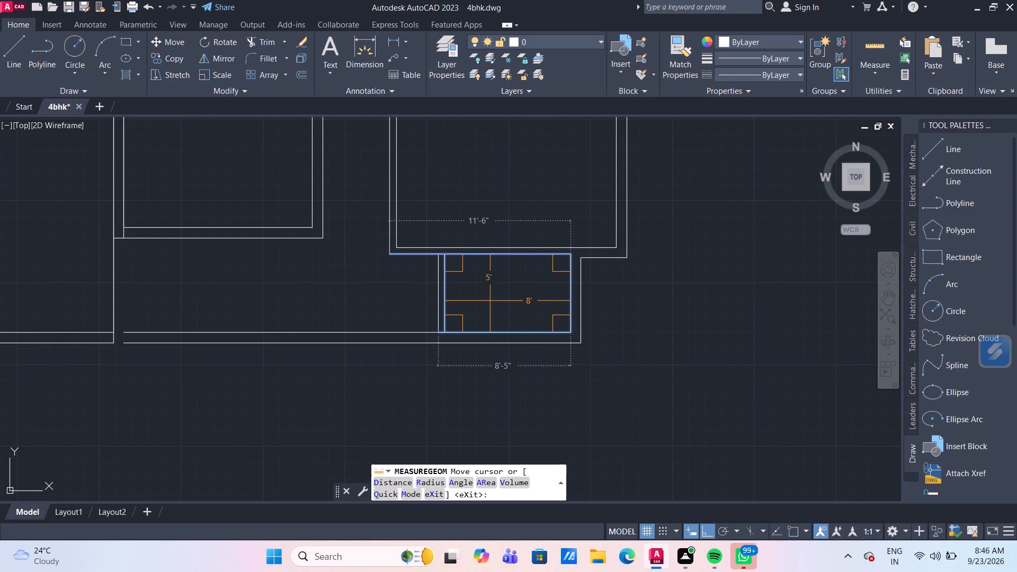
pyautogui.press('Escape')
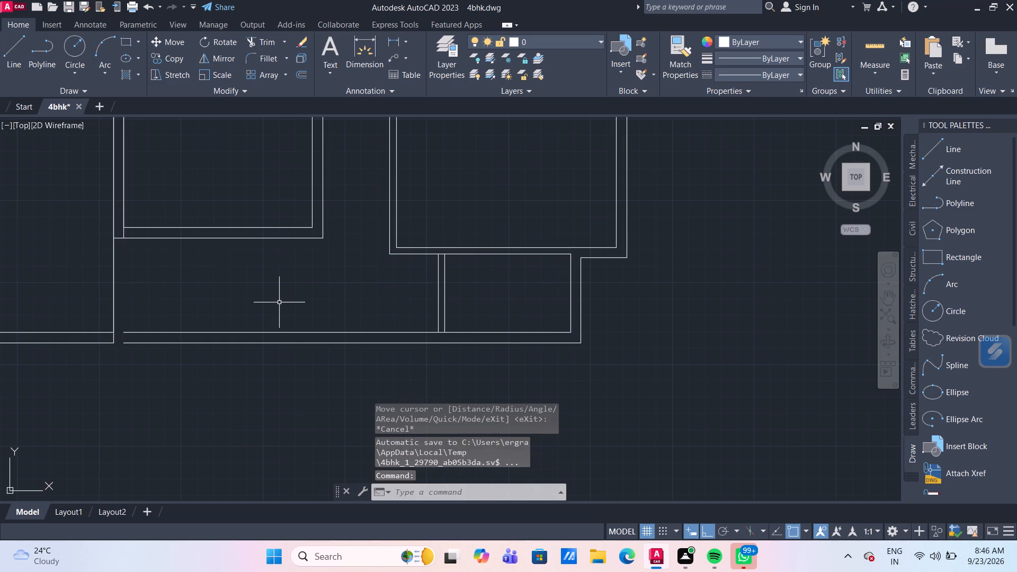
# Draw an L-shaped guide of one horizontal and one vertical line just outside the small upper-right room's open outer corner.
pyautogui.scroll(-2, 288, 298)
pyautogui.moveTo(366, 271); pyautogui.dragTo(389, 287, button='middle')
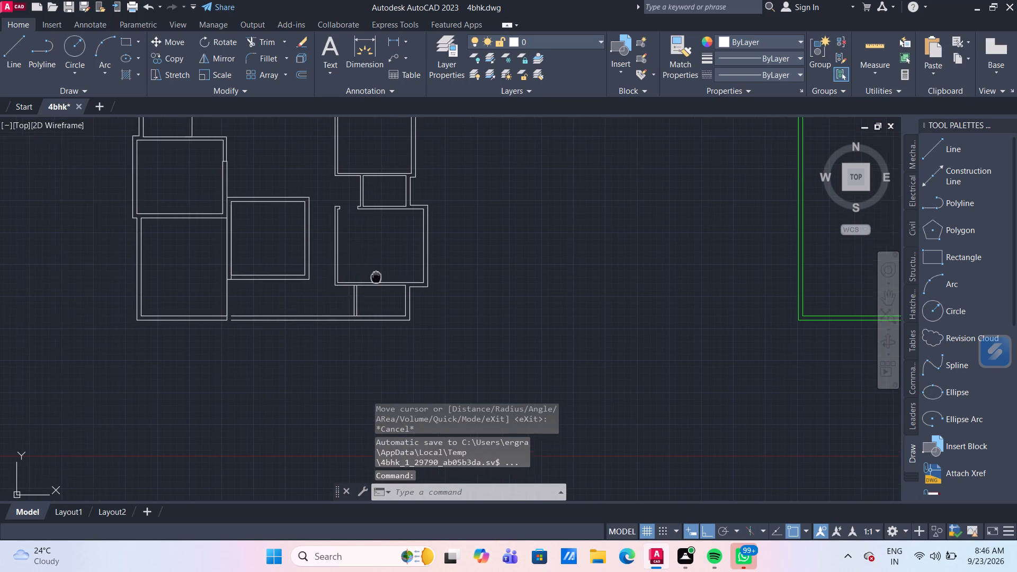
pyautogui.moveTo(389, 287); pyautogui.dragTo(485, 312, button='middle')
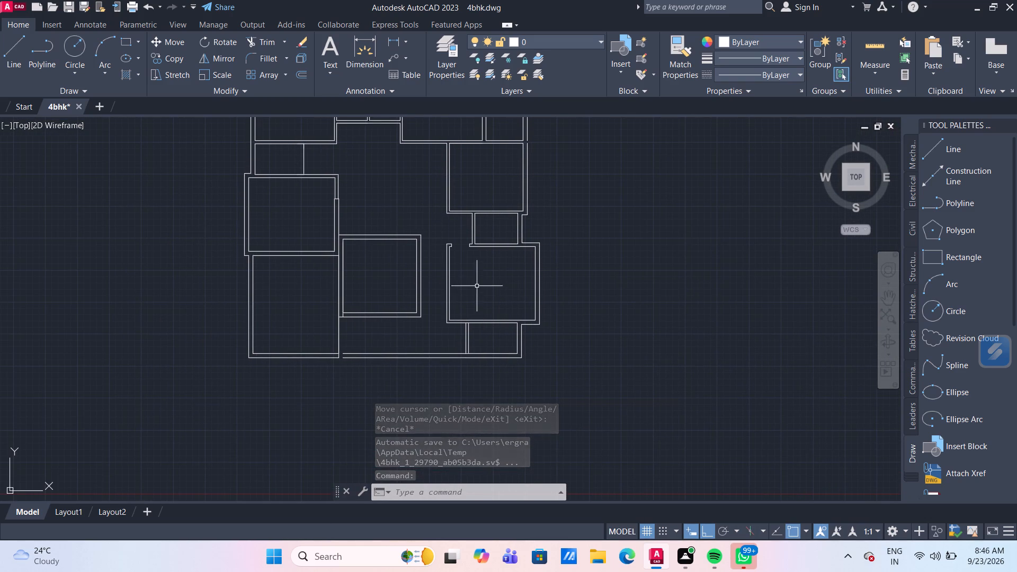
pyautogui.scroll(1, 477, 286)
pyautogui.moveTo(470, 271); pyautogui.dragTo(465, 247, button='middle')
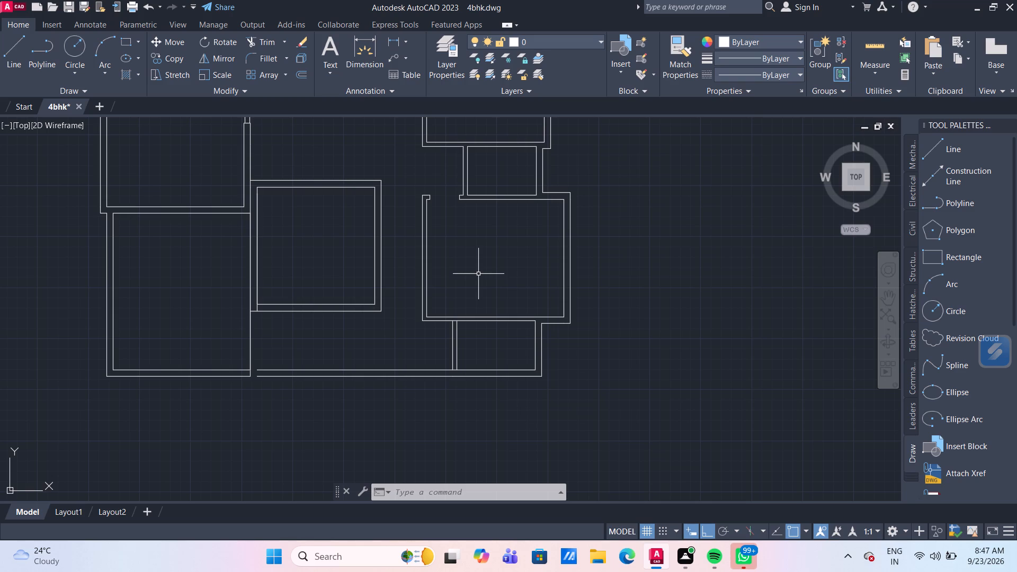
pyautogui.scroll(-2, 478, 274)
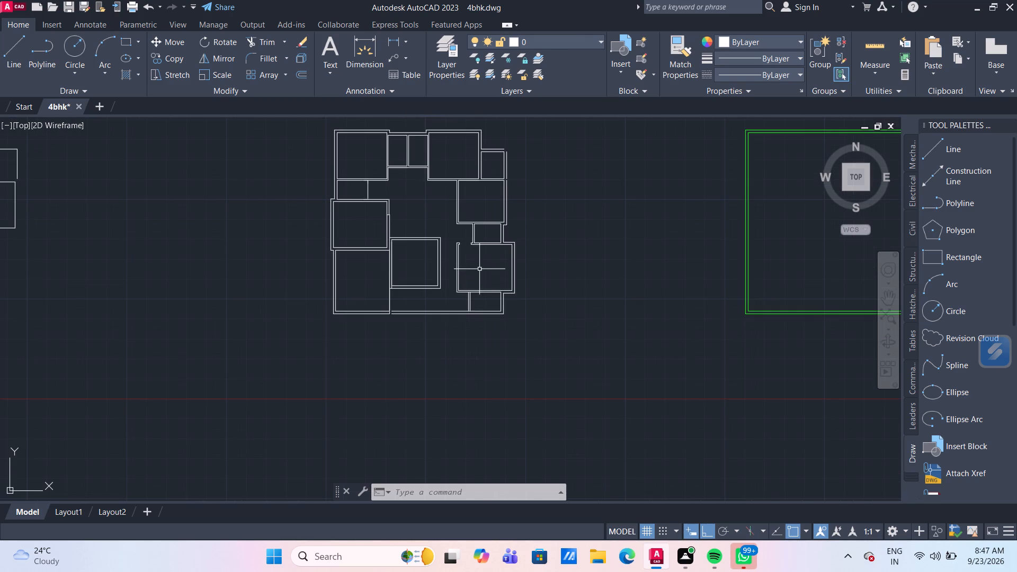
pyautogui.scroll(3, 508, 219)
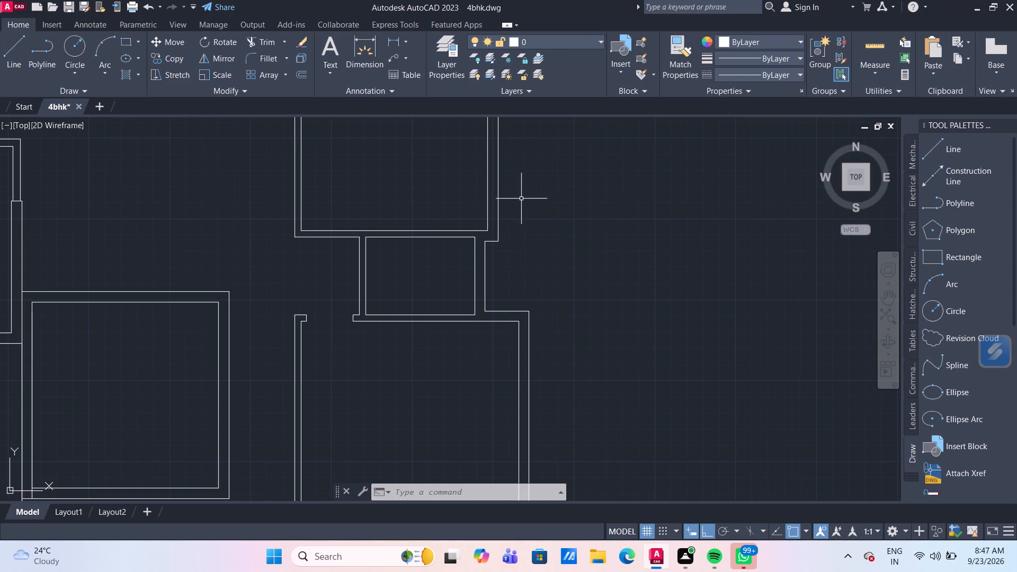
pyautogui.scroll(-1, 521, 199)
pyautogui.moveTo(528, 202); pyautogui.dragTo(523, 346, button='middle')
pyautogui.scroll(1, 527, 220)
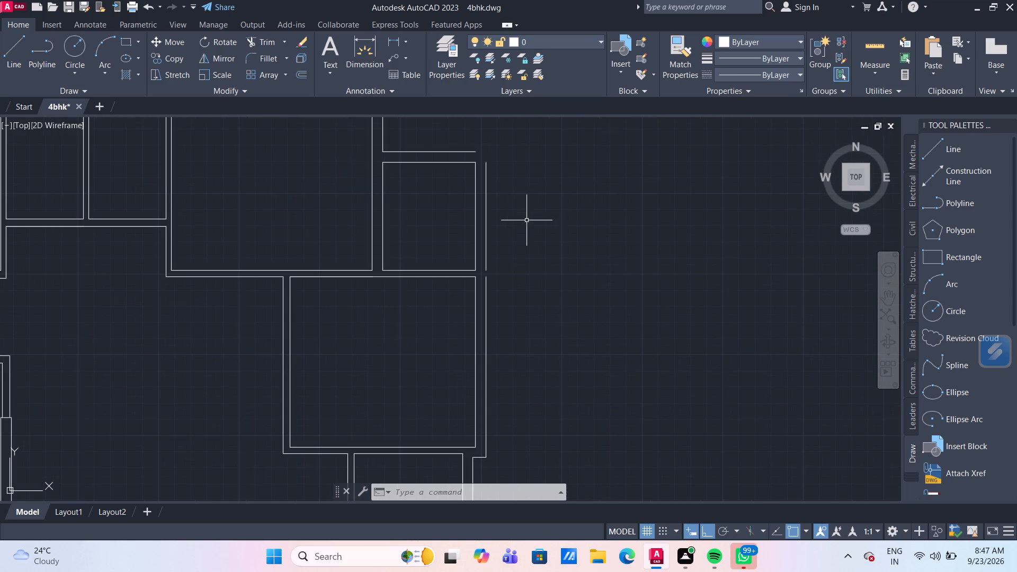
pyautogui.moveTo(527, 220); pyautogui.dragTo(478, 344, button='middle')
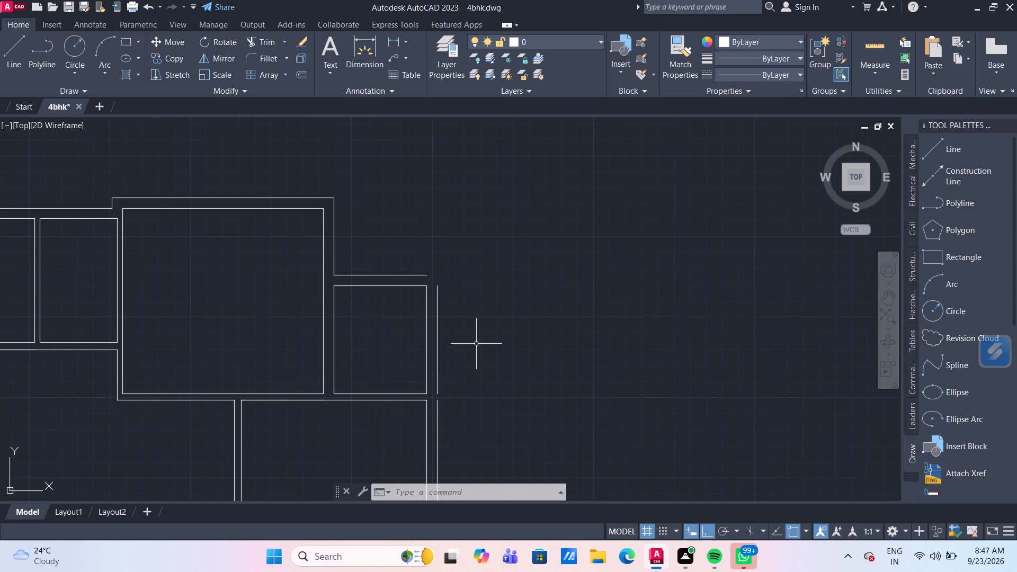
pyautogui.press(';')
pyautogui.press('BackSpace')
pyautogui.press('l')
pyautogui.press('Return')
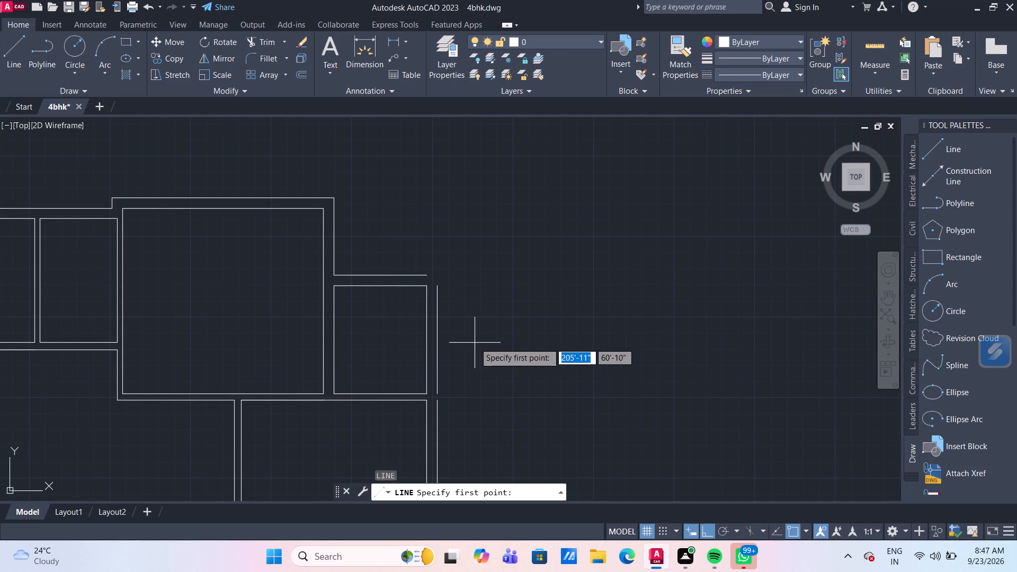
pyautogui.scroll(2, 454, 287)
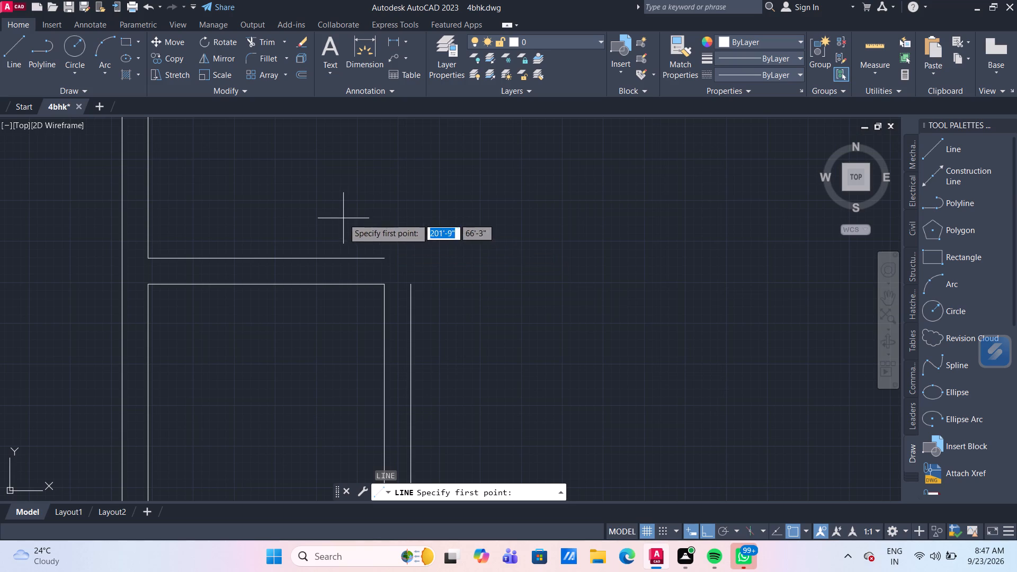
pyautogui.click(343, 218)
pyautogui.click(456, 271)
pyautogui.click(458, 348)
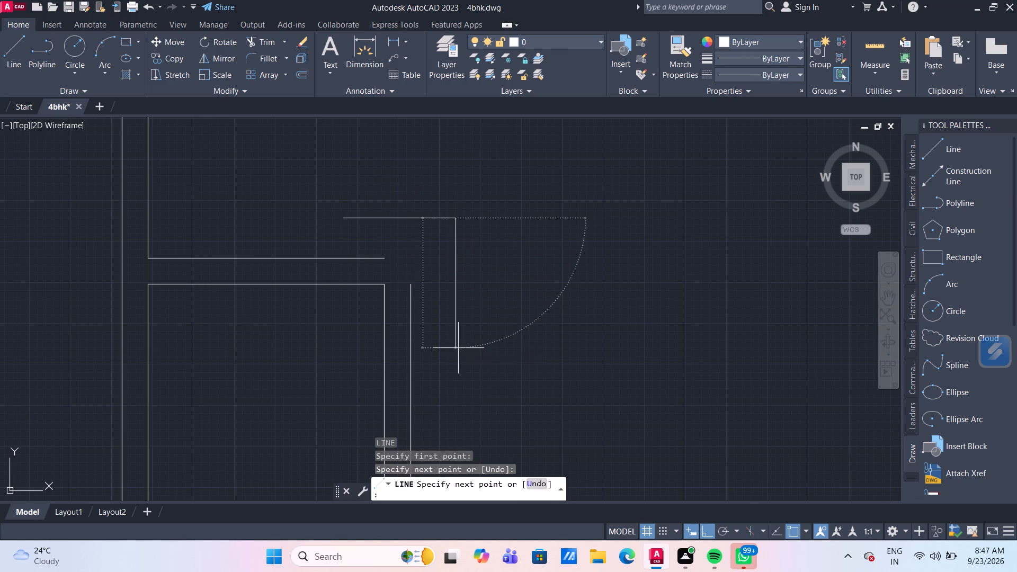
pyautogui.press('Escape')
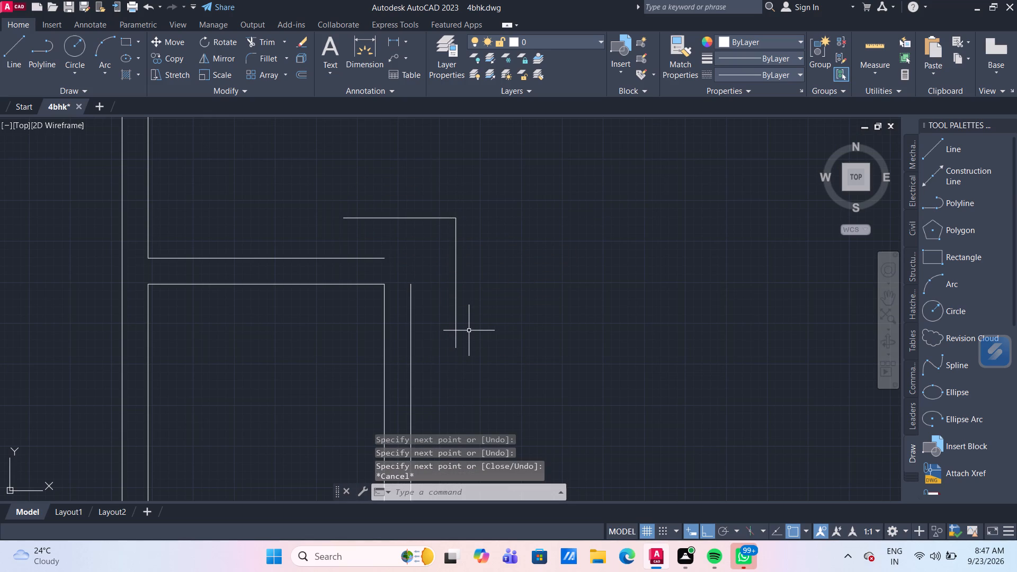
# Extend the small upper-right room's outer vertical and horizontal wall lines so they meet at its open corner.
pyautogui.write('tr')
pyautogui.press('Return')
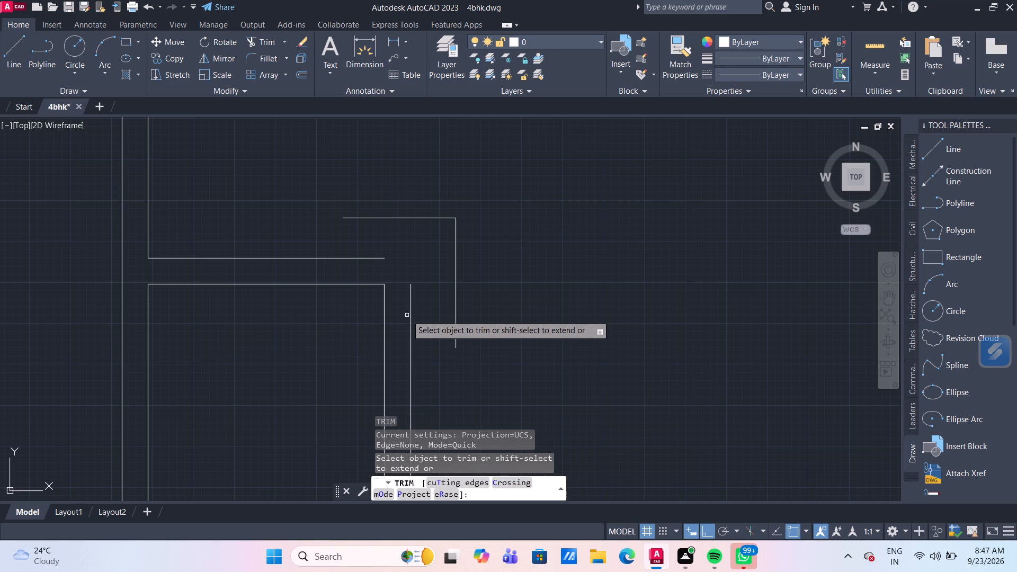
pyautogui.keyDown('shift'); pyautogui.click(410, 296); pyautogui.keyUp('shift')
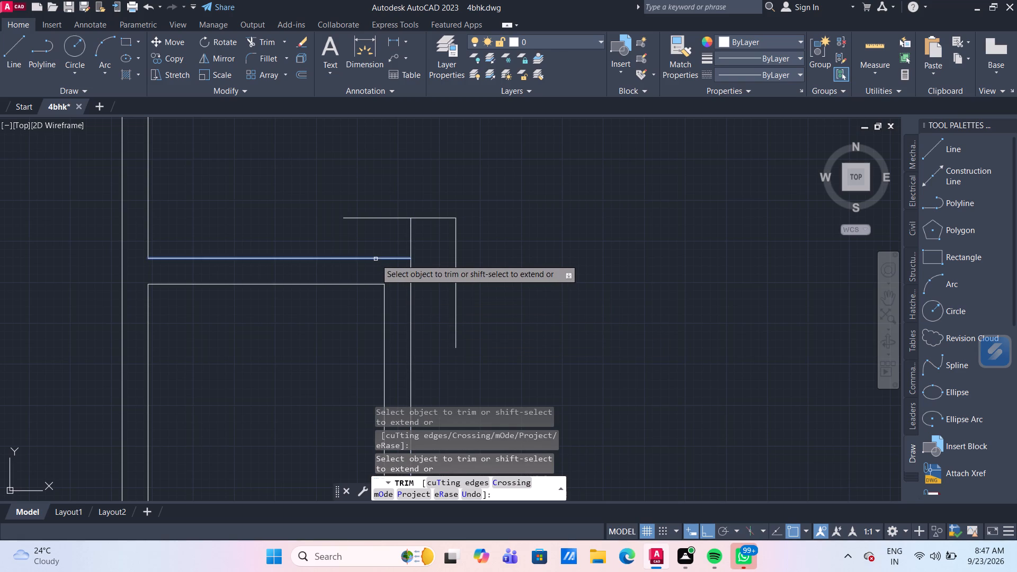
pyautogui.keyDown('shift'); pyautogui.click(376, 259); pyautogui.keyUp('shift')
# Trim away the guide lines and the wall line overhang outside the small upper-right room's outer corner.
pyautogui.click(382, 200)
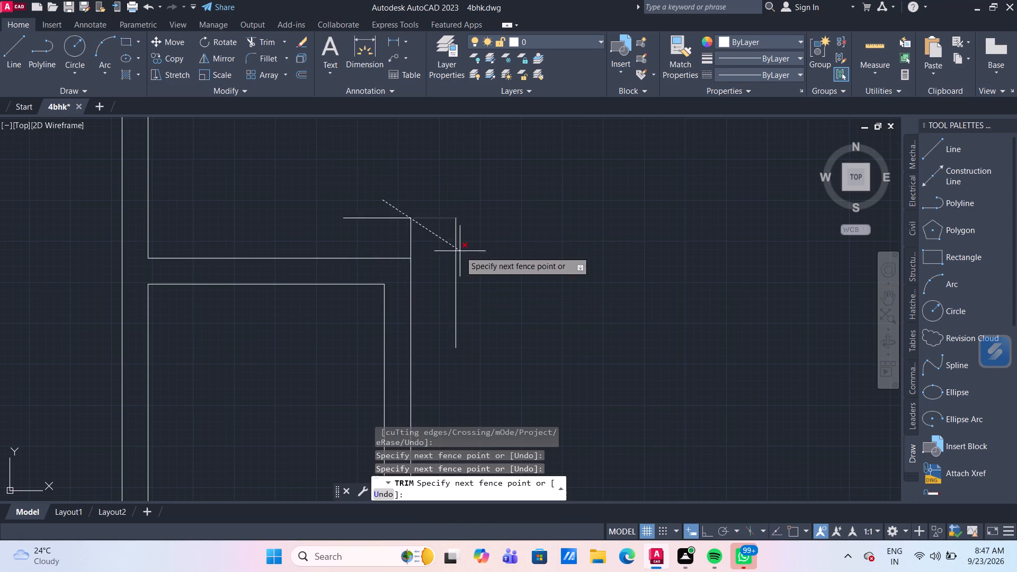
pyautogui.click(487, 304)
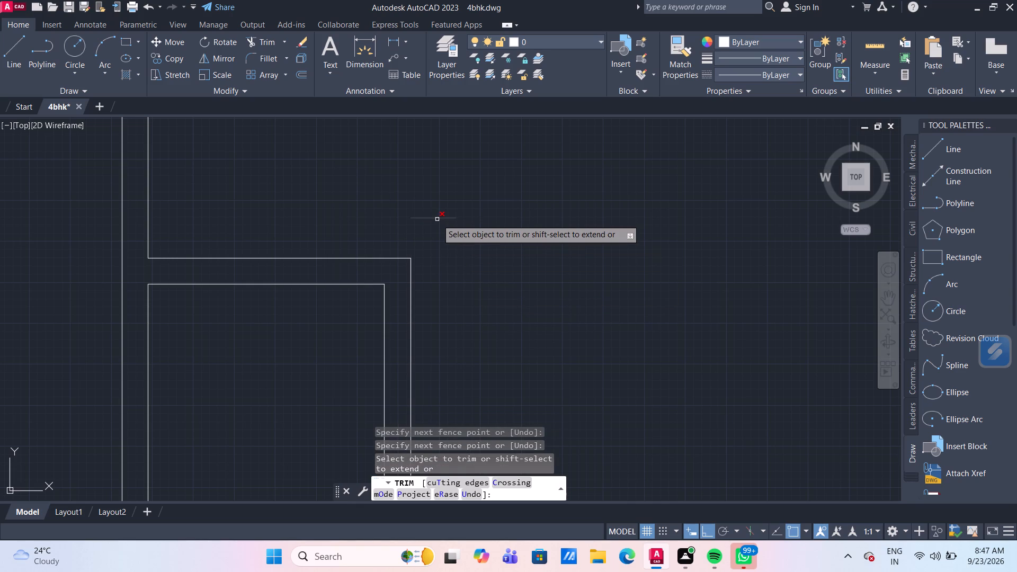
pyautogui.click(437, 219)
pyautogui.scroll(-4, 451, 235)
pyautogui.moveTo(498, 287); pyautogui.dragTo(476, 253, button='middle')
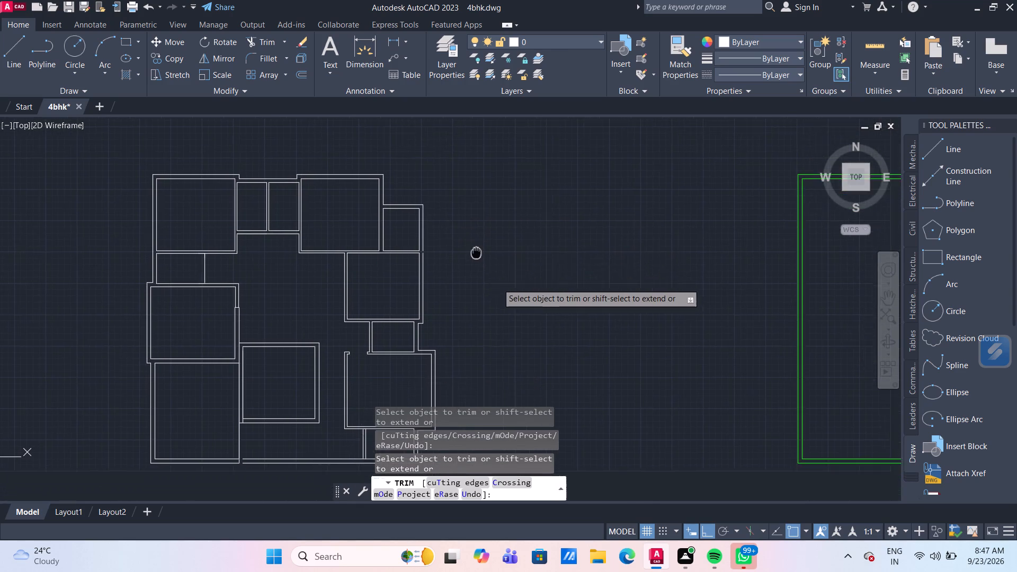
pyautogui.moveTo(476, 253); pyautogui.dragTo(460, 238, button='middle')
pyautogui.moveTo(436, 275); pyautogui.dragTo(429, 250, button='middle')
pyautogui.scroll(3, 416, 211)
pyautogui.press('Escape')
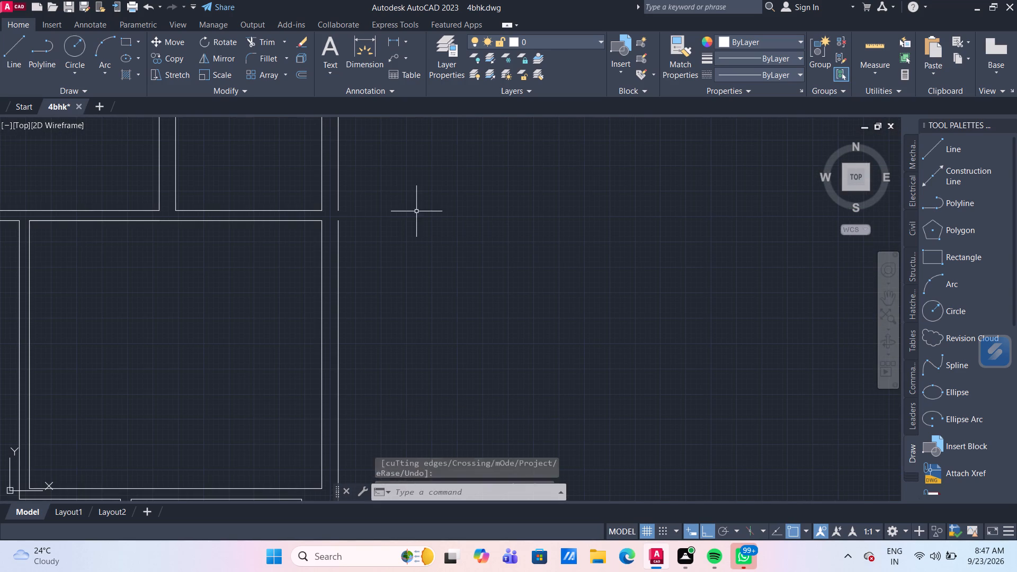
# Join the small upper-right room's outer vertical wall line with the collinear outer wall line of the room below it.
pyautogui.click(337, 183)
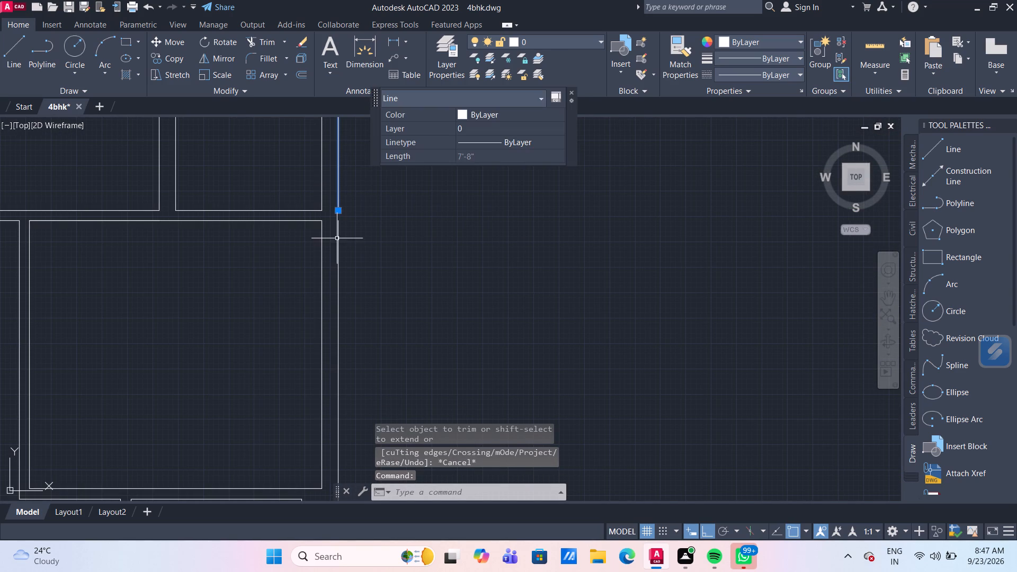
pyautogui.click(337, 239)
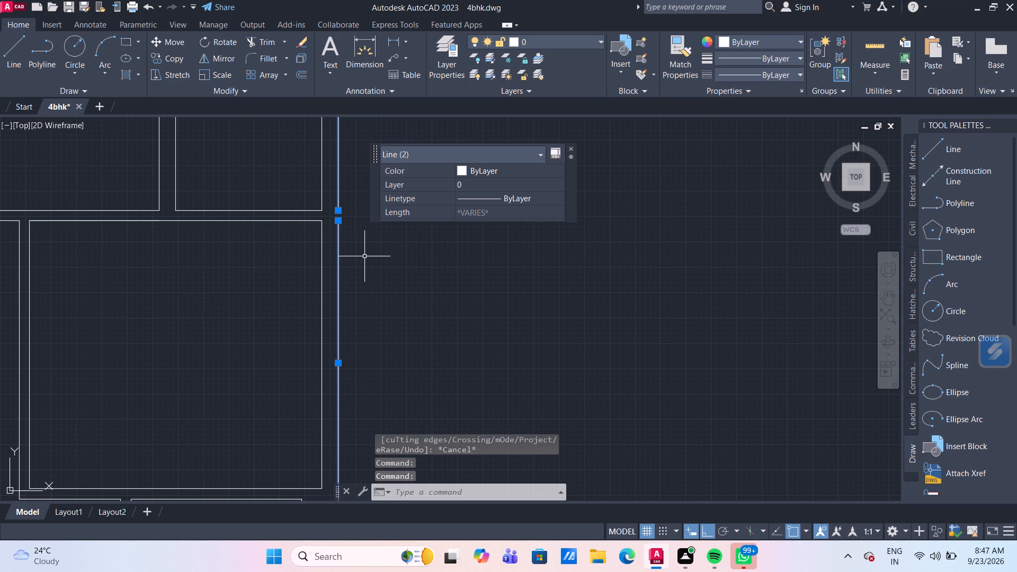
pyautogui.press('j')
pyautogui.press('Return')
# Examine the wall lines and junctions across the whole floor plan beside the green boundary.
pyautogui.scroll(-3, 364, 256)
pyautogui.scroll(1, 366, 330)
pyautogui.moveTo(366, 330); pyautogui.dragTo(373, 255, button='middle')
pyautogui.moveTo(136, 179); pyautogui.dragTo(168, 276, button='middle')
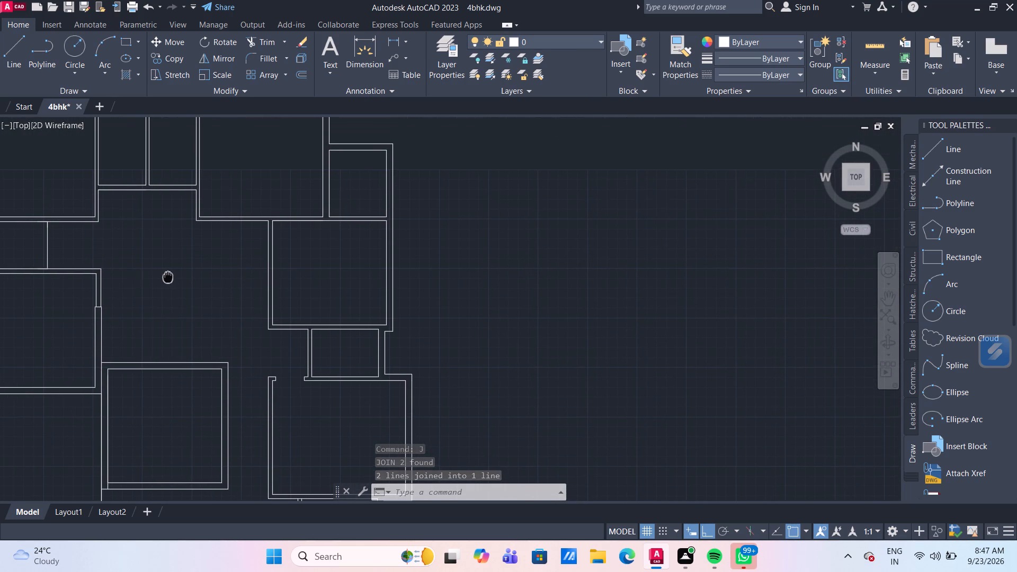
pyautogui.moveTo(168, 276); pyautogui.dragTo(163, 229, button='middle')
pyautogui.scroll(-1, 264, 343)
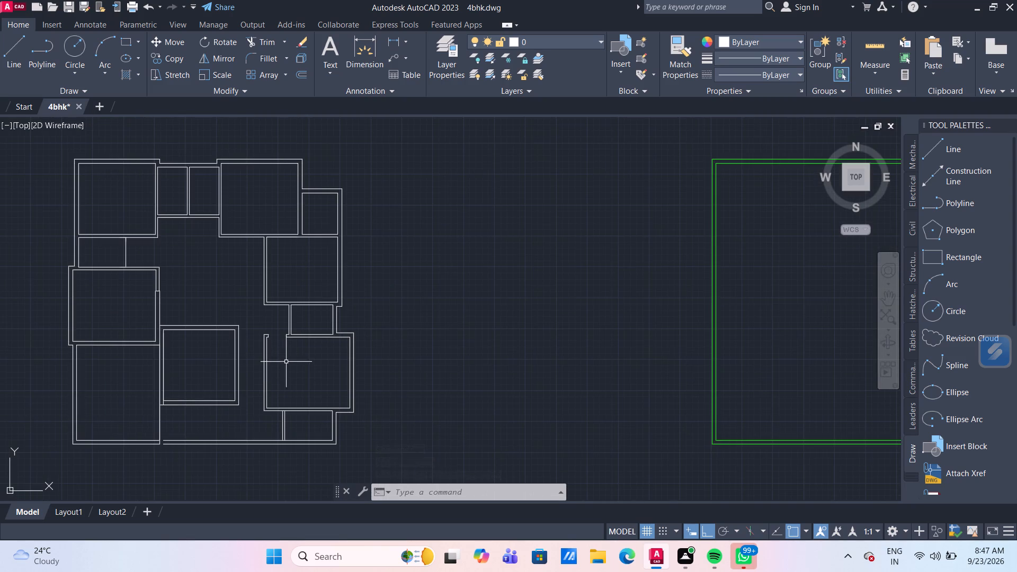
pyautogui.moveTo(288, 361); pyautogui.dragTo(280, 313, button='middle')
pyautogui.scroll(-1, 280, 313)
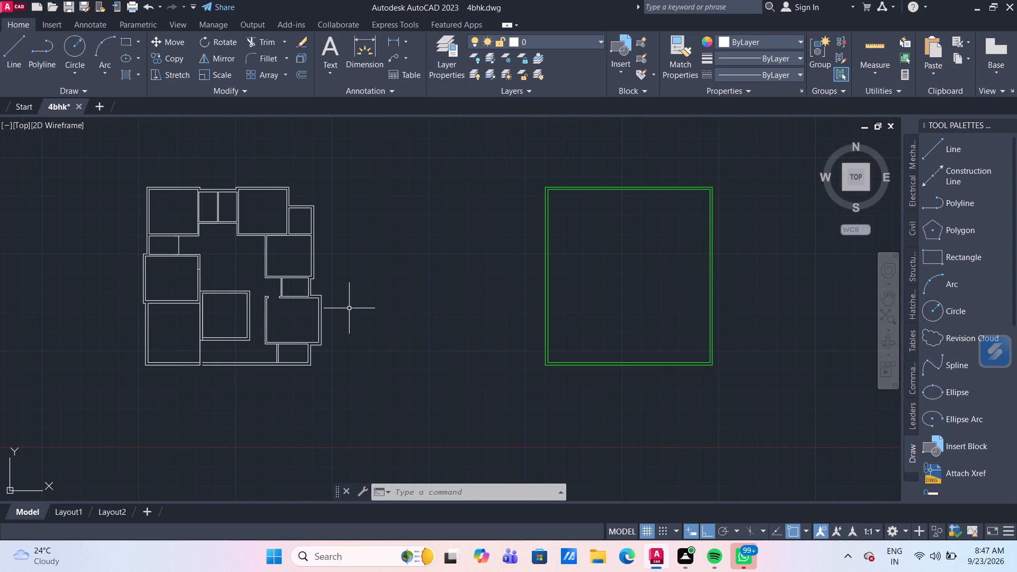
# Measure the interior width and height of the lower-right room that has the opening in its top wall.
pyautogui.moveTo(350, 308); pyautogui.dragTo(444, 314, button='middle')
pyautogui.scroll(2, 436, 330)
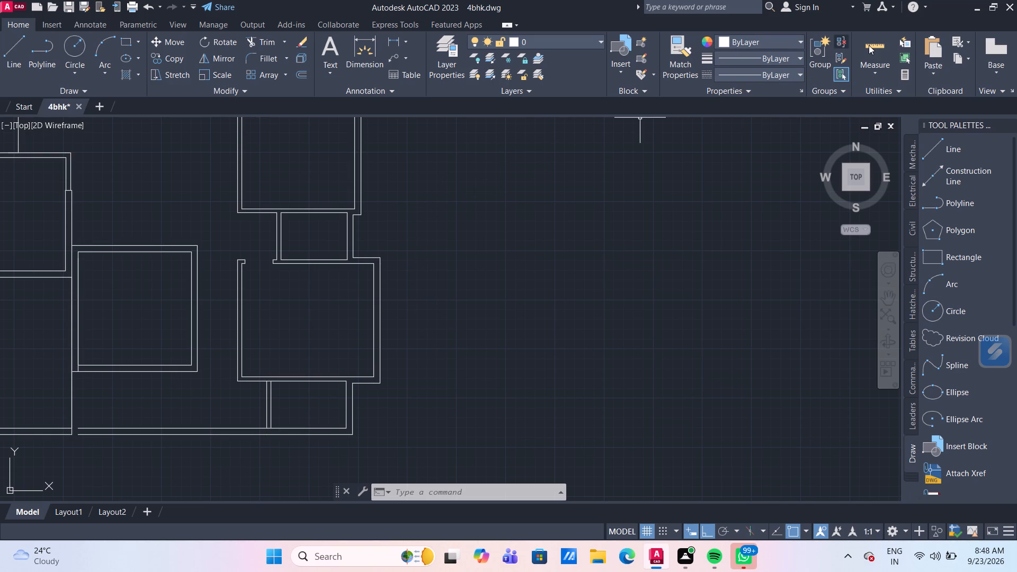
pyautogui.moveTo(869, 45); pyautogui.dragTo(862, 56)
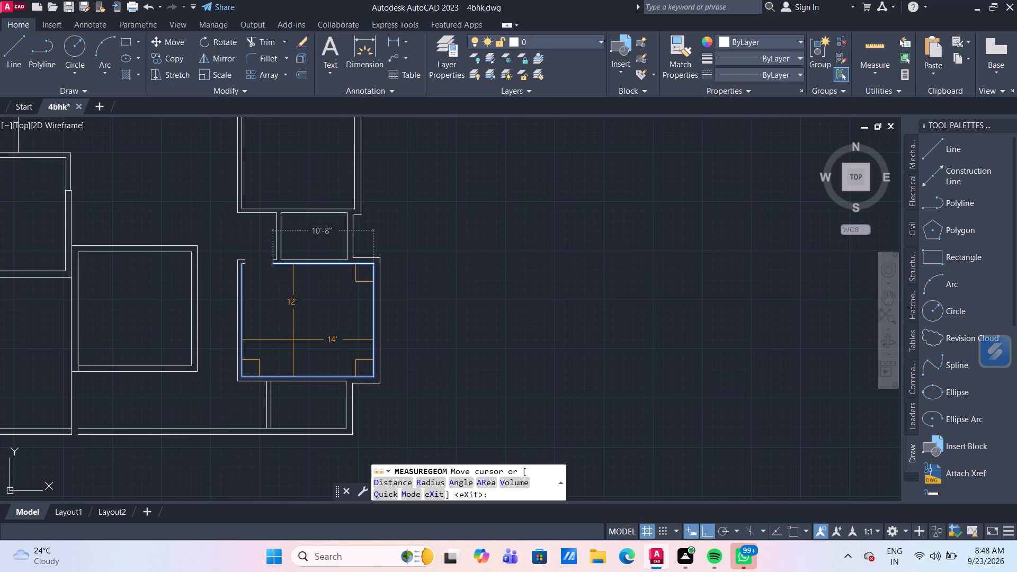
pyautogui.press('Escape')
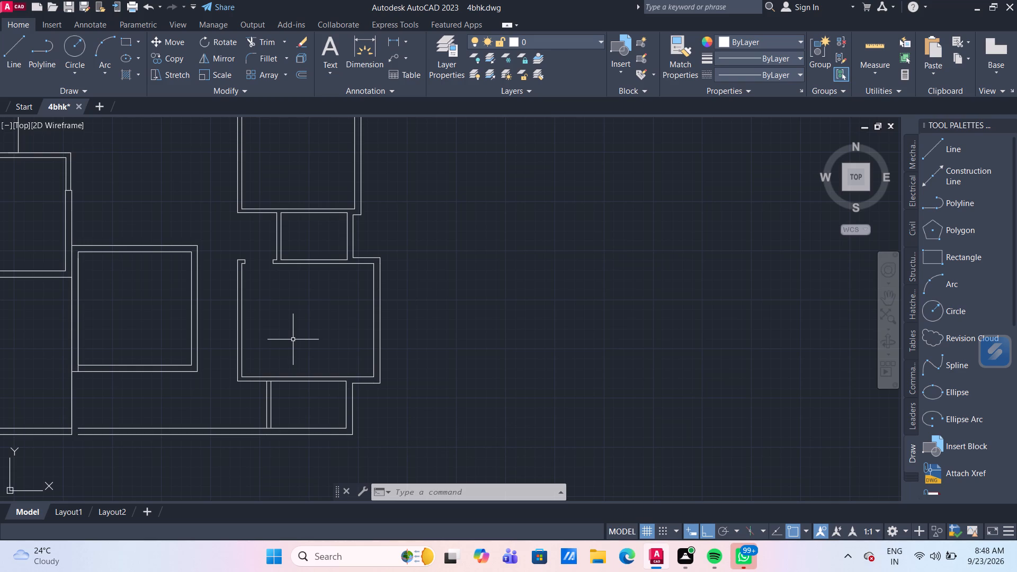
# Extend the bottom wall's two horizontal lines across the gap to the lower-left room's vertical wall line.
pyautogui.moveTo(101, 381); pyautogui.dragTo(164, 291, button='middle')
pyautogui.scroll(2, 142, 303)
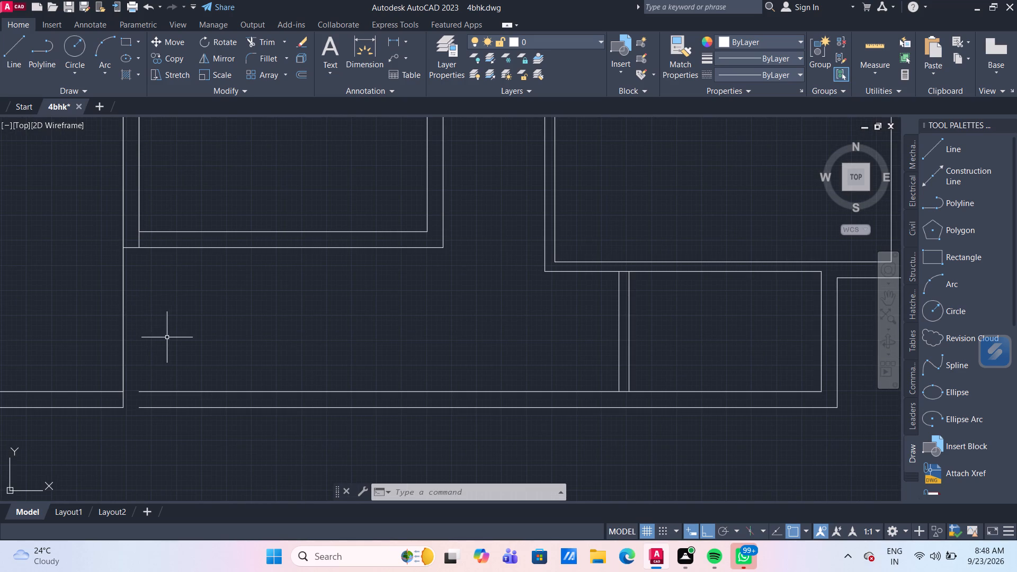
pyautogui.moveTo(170, 337); pyautogui.dragTo(189, 320, button='middle')
pyautogui.write('tr')
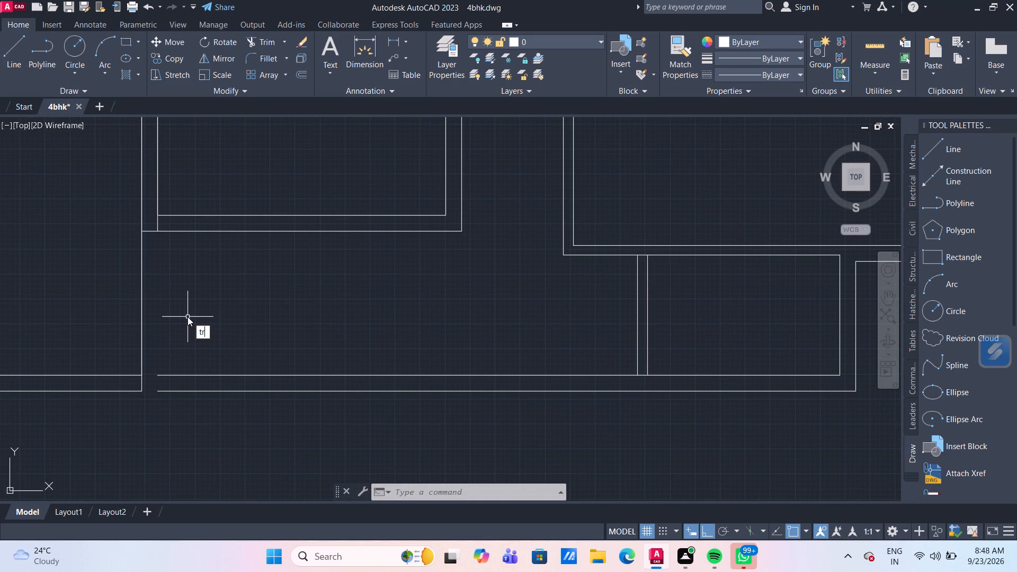
pyautogui.press('Return')
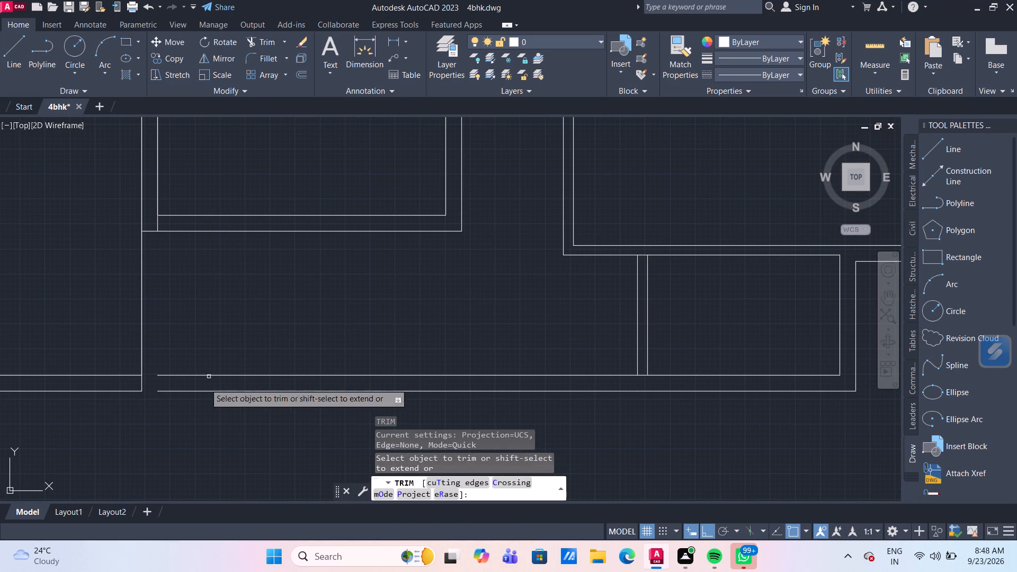
pyautogui.keyDown('shift'); pyautogui.click(195, 391); pyautogui.keyUp('shift')
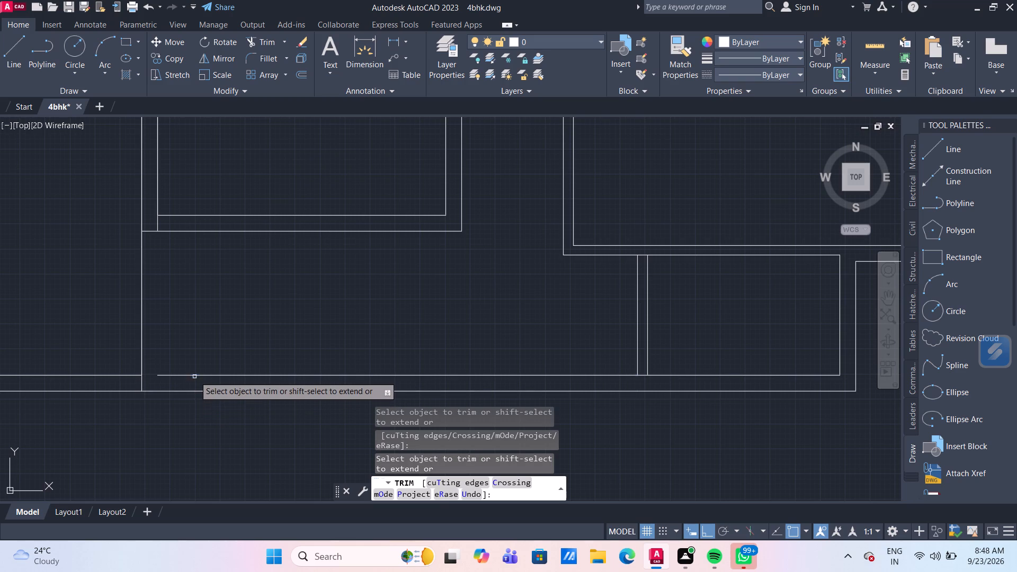
pyautogui.keyDown('shift'); pyautogui.click(194, 376); pyautogui.keyUp('shift')
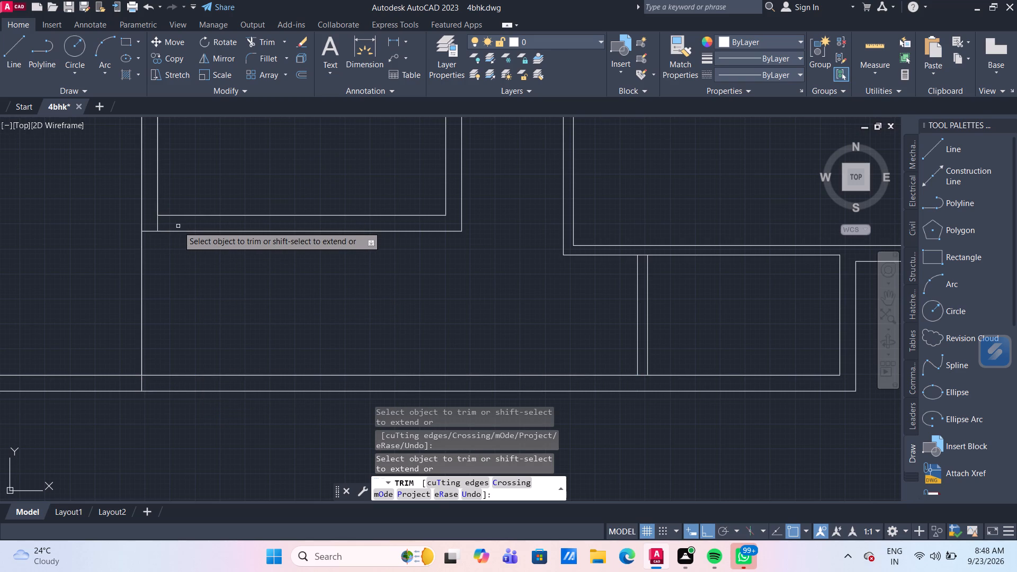
# Extend the central room's inner vertical line down to the bottom wall and trim the vertical pieces crossing the central room's and plan's bottom walls.
pyautogui.keyDown('shift'); pyautogui.click(158, 222); pyautogui.keyUp('shift')
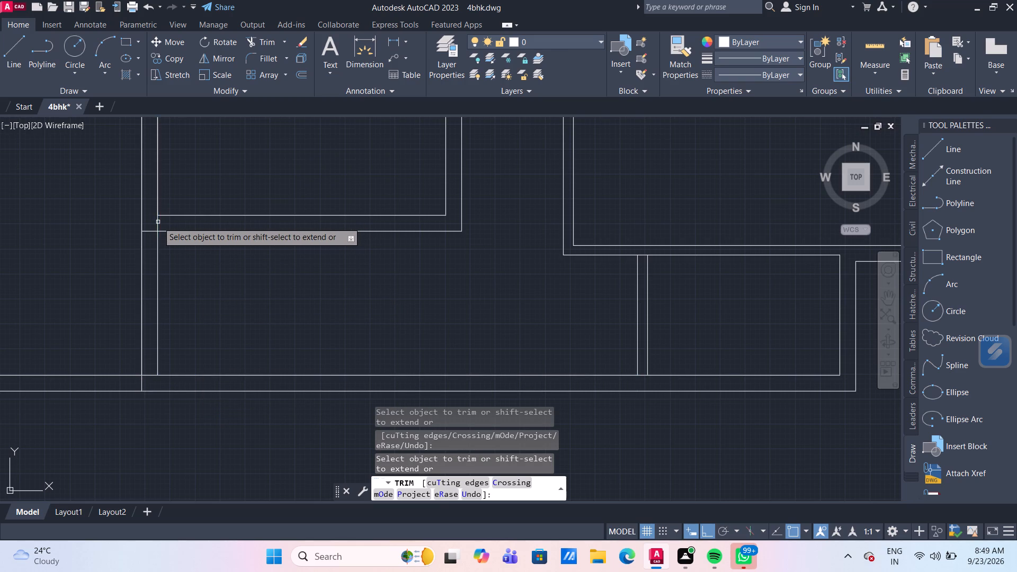
pyautogui.click(158, 224)
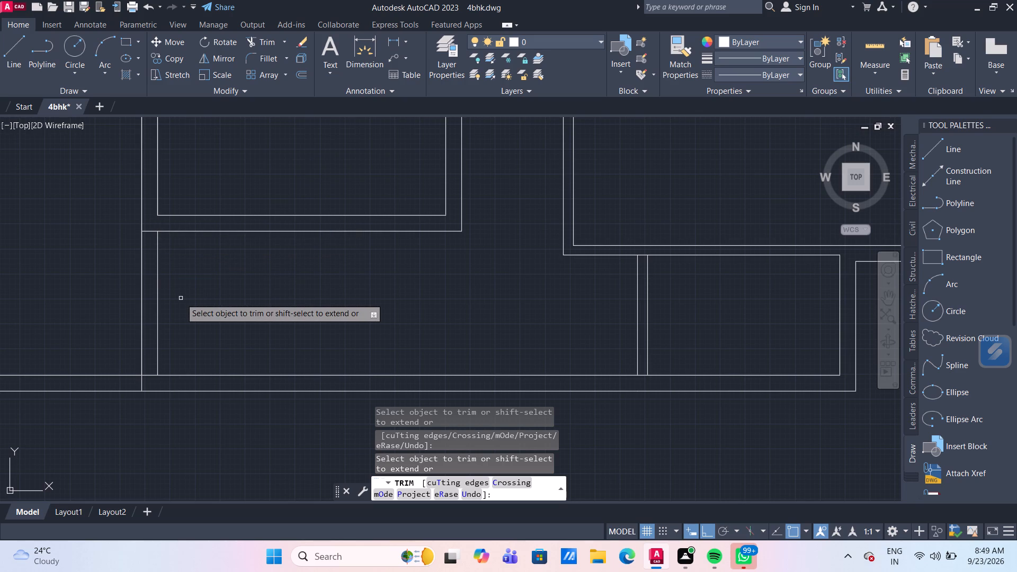
pyautogui.click(142, 382)
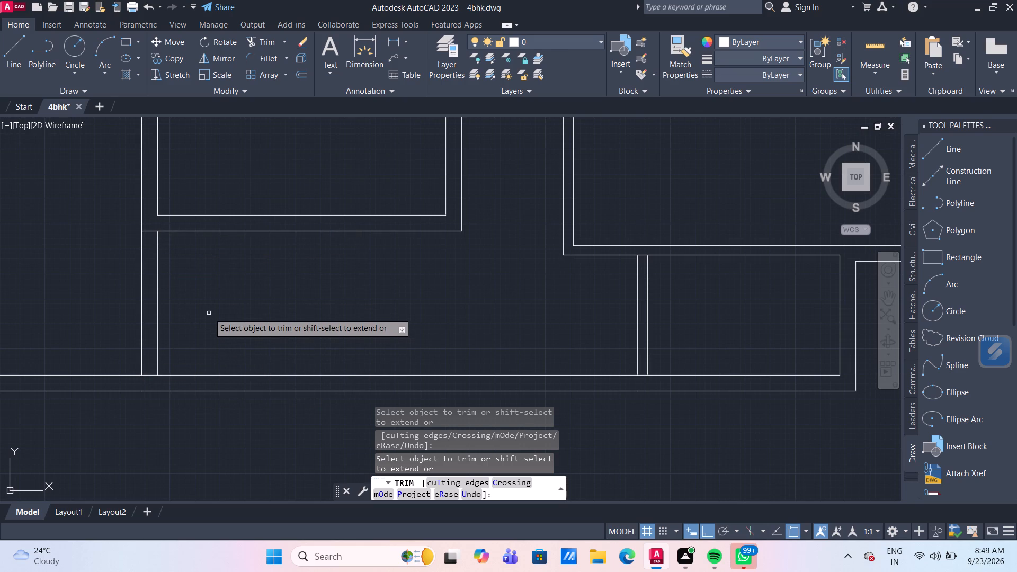
pyautogui.press('Escape')
pyautogui.click(209, 313)
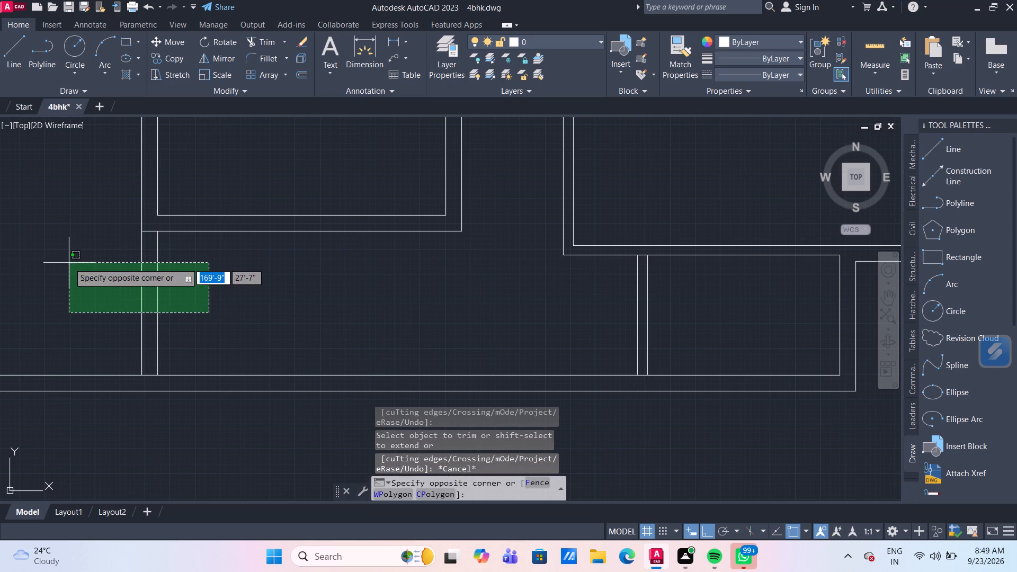
pyautogui.click(69, 263)
pyautogui.press('Escape')
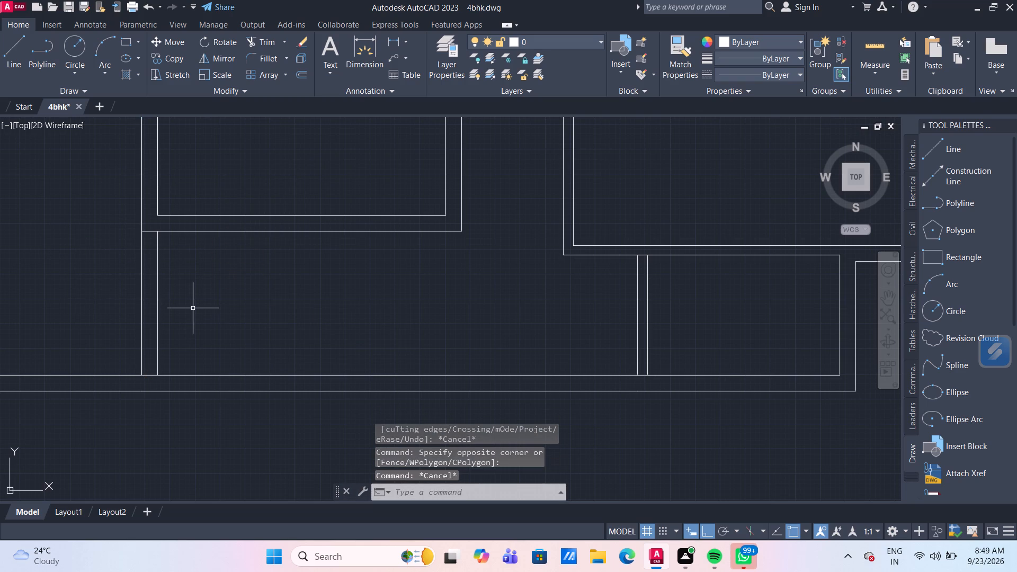
# Shorten the central room's outer vertical line by 8" so it ends at the room's bottom outer corner.
pyautogui.scroll(1, 140, 244)
pyautogui.click(142, 247)
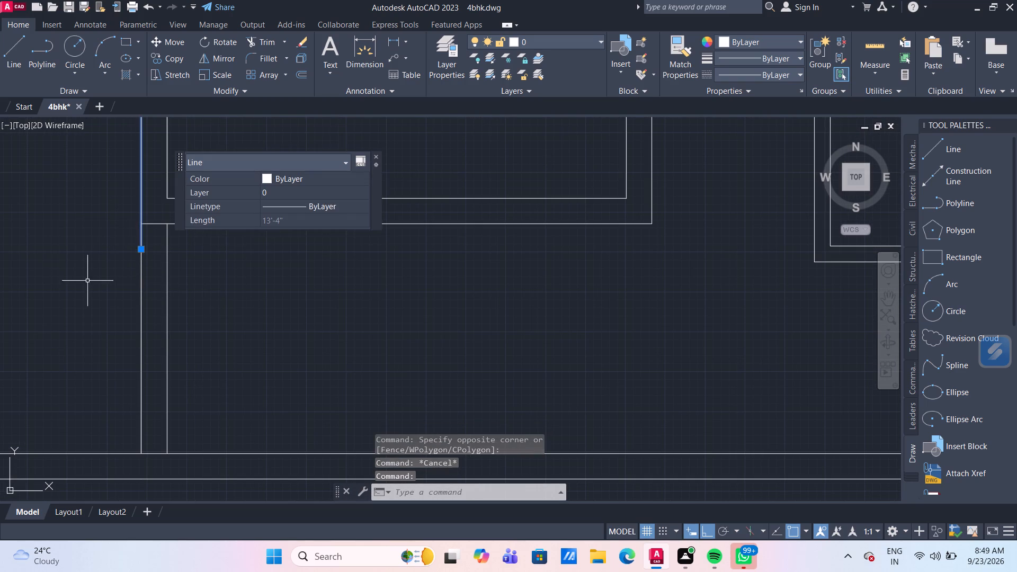
pyautogui.press('Escape')
pyautogui.click(141, 237)
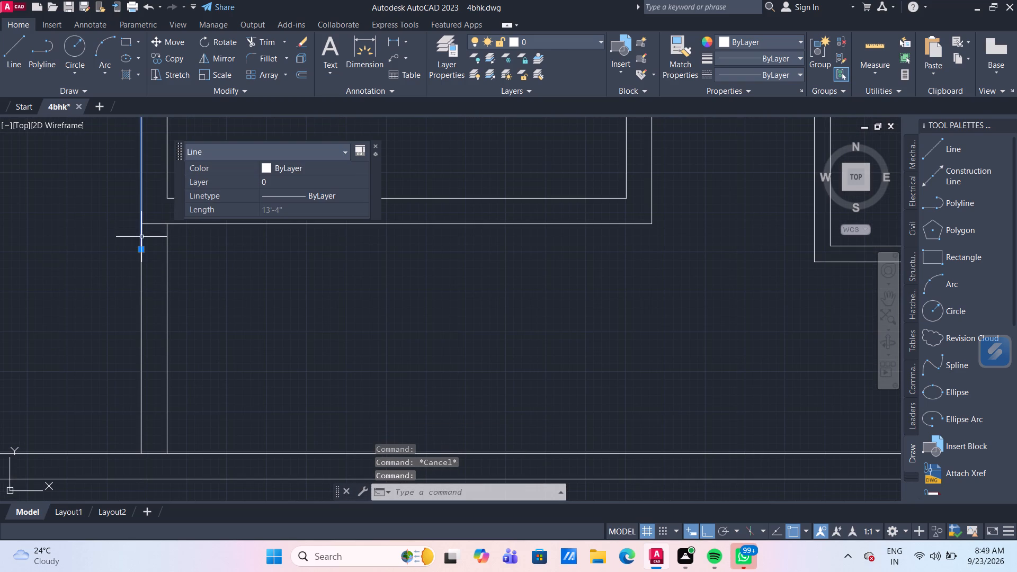
pyautogui.click(139, 249)
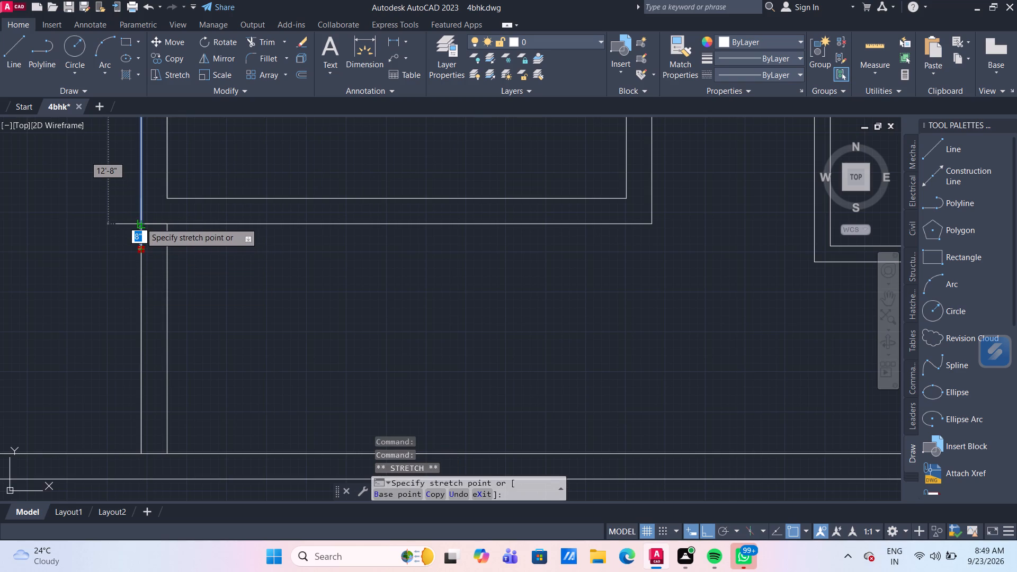
pyautogui.scroll(3, 140, 222)
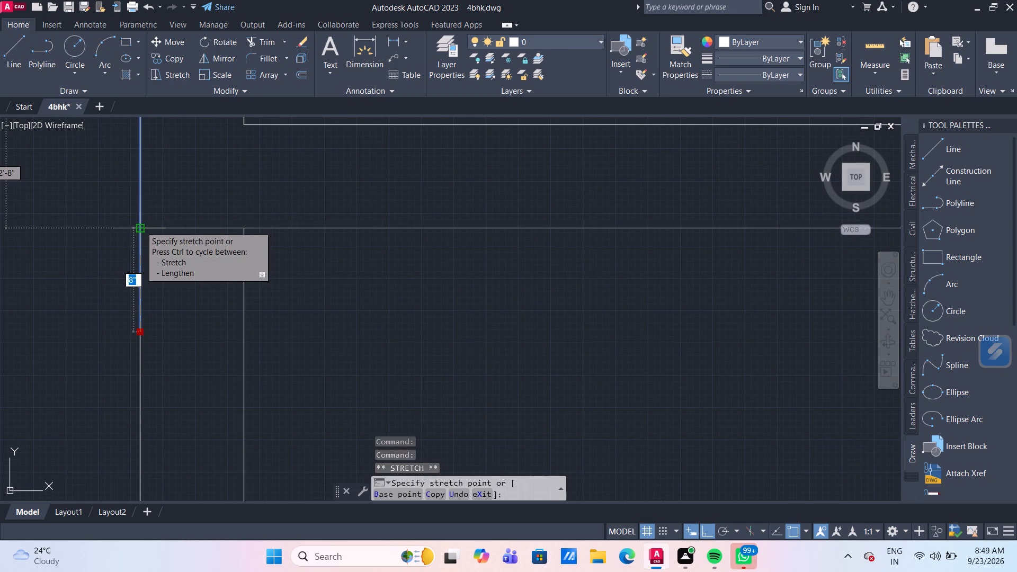
pyautogui.click(140, 226)
pyautogui.press('Escape')
pyautogui.scroll(-1, 148, 290)
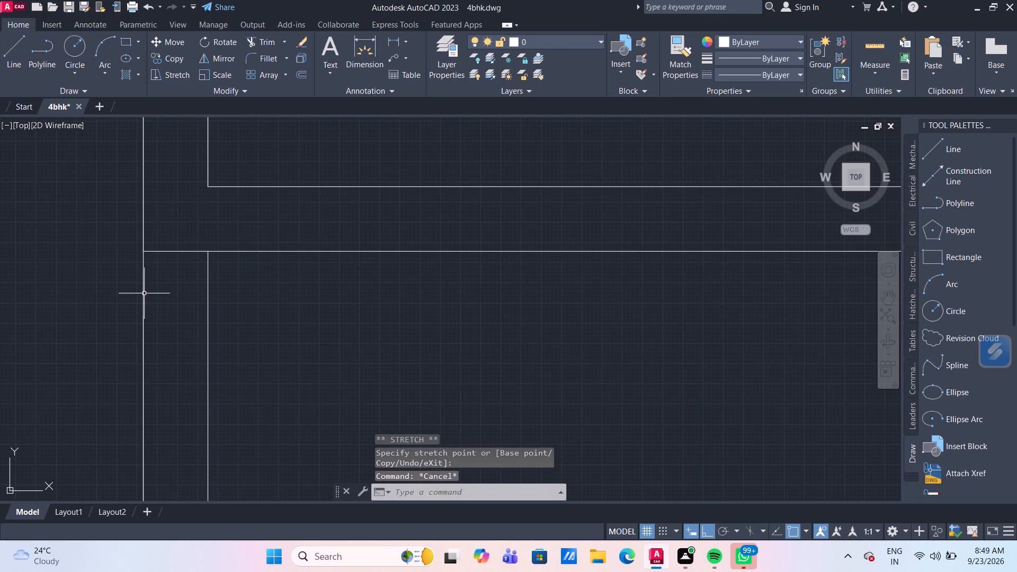
# Erase the two overlapping vertical lines forming the lower-left room side of the short wall below the central room.
pyautogui.click(144, 293)
pyautogui.press('Escape')
pyautogui.scroll(-3, 152, 306)
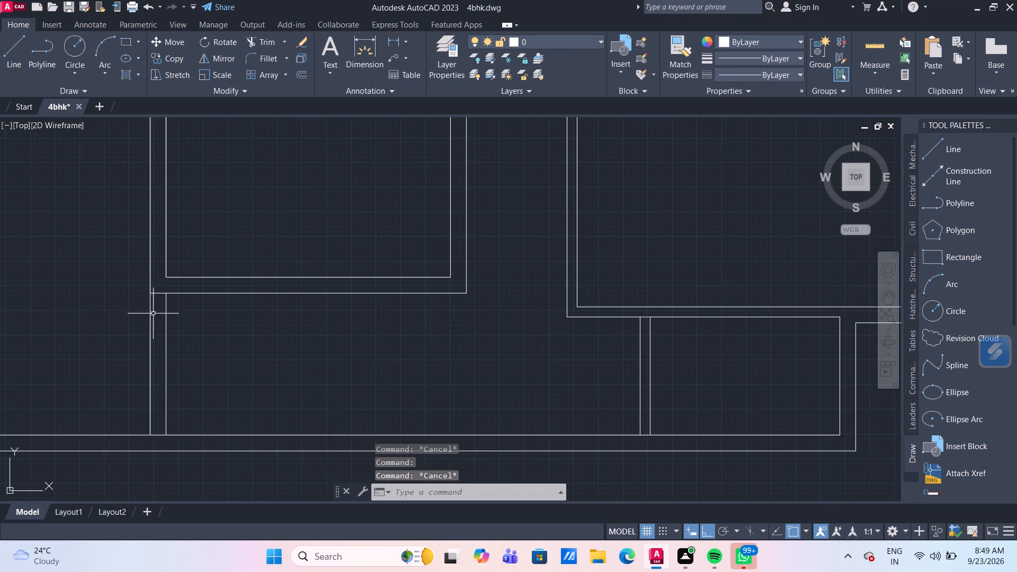
pyautogui.moveTo(155, 330); pyautogui.dragTo(155, 312, button='middle')
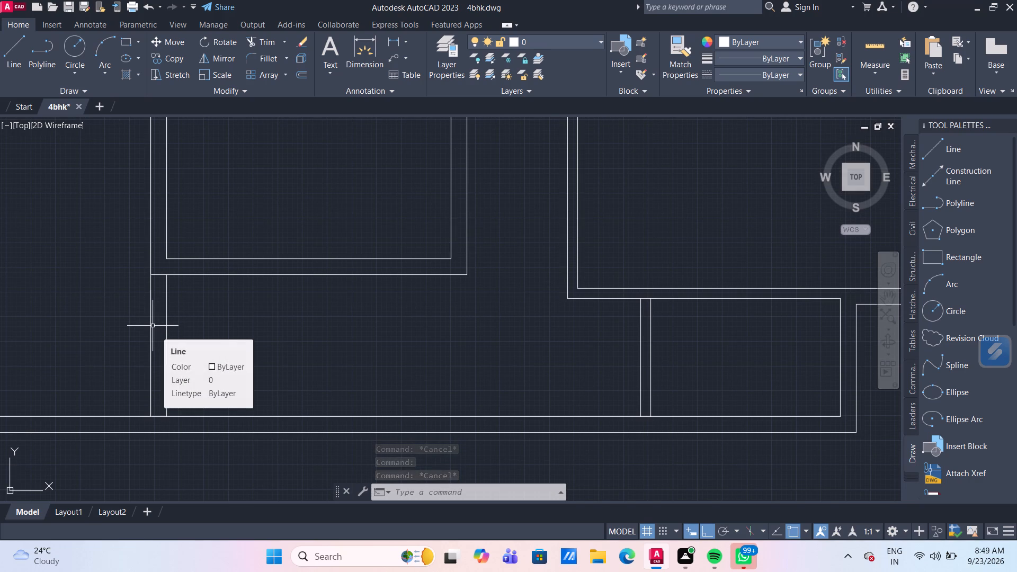
pyautogui.click(153, 326)
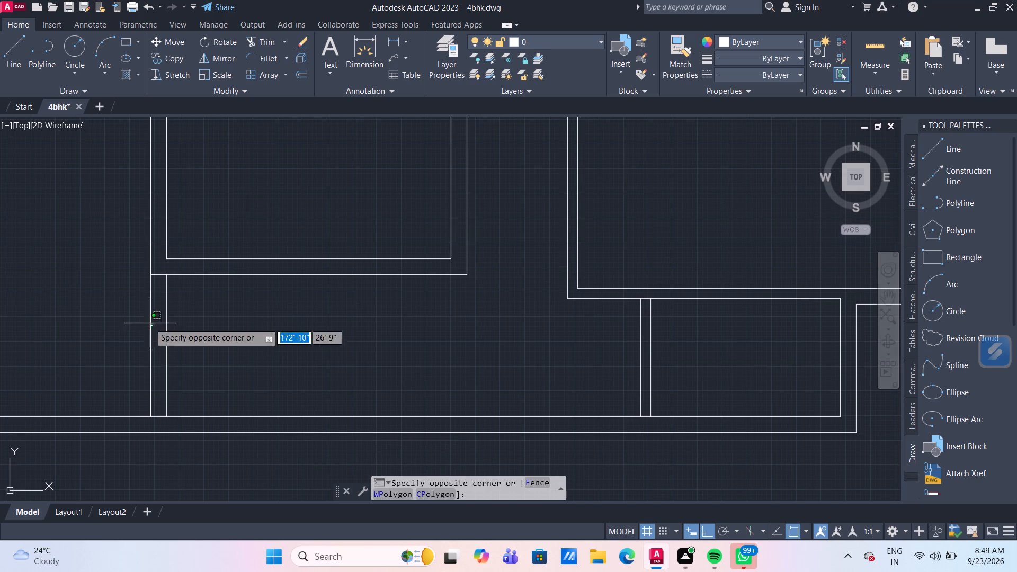
pyautogui.click(139, 318)
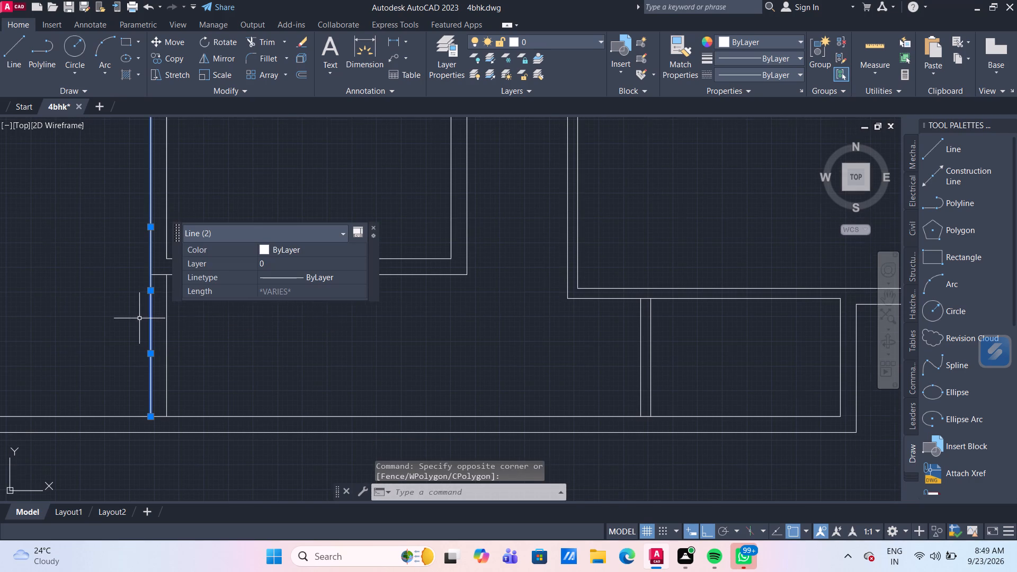
pyautogui.scroll(-2, 139, 318)
pyautogui.scroll(1, 93, 302)
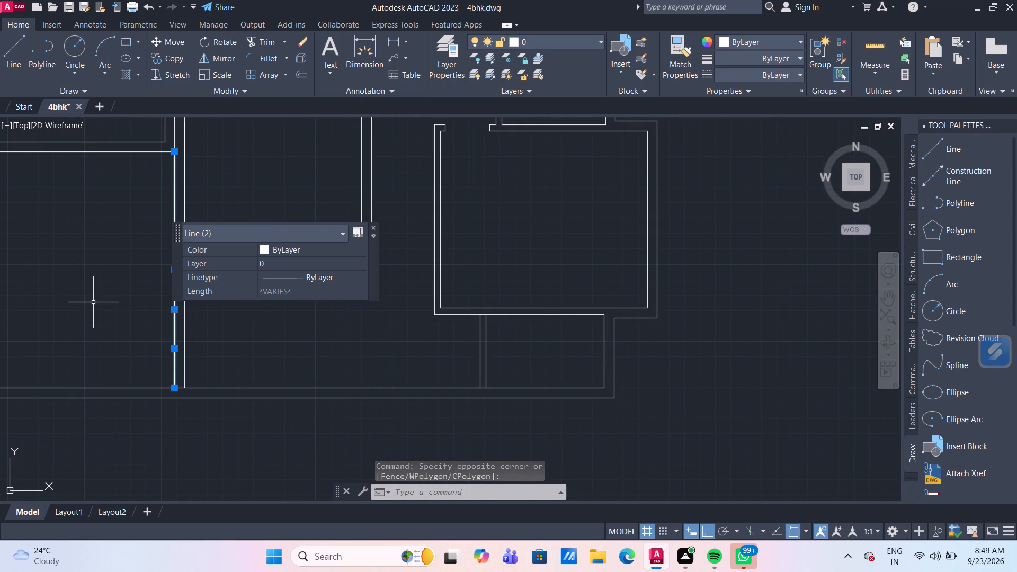
pyautogui.press('Delete')
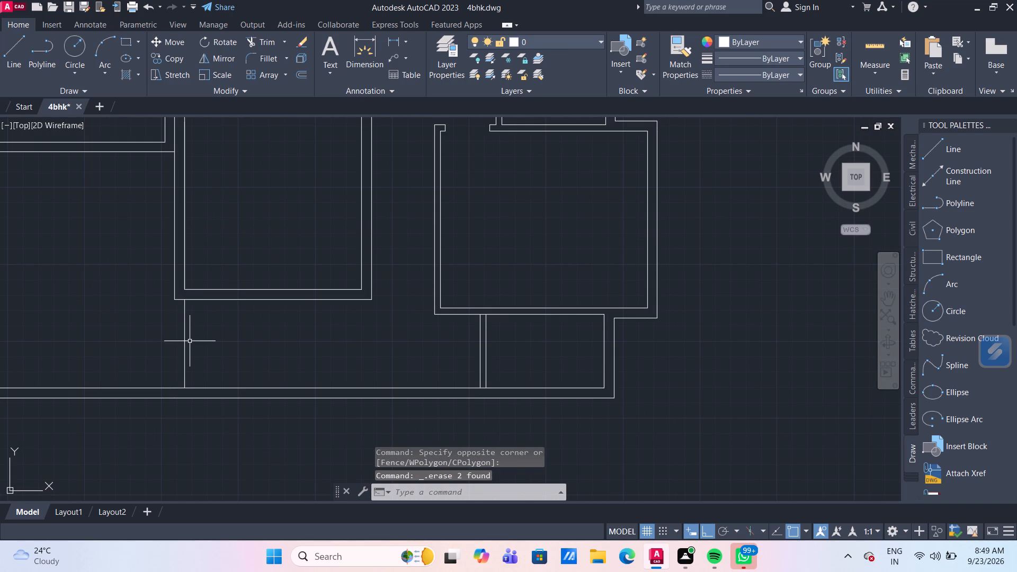
# Measure the long space between the central room and the bottom wall.
pyautogui.scroll(-3, 213, 344)
pyautogui.scroll(1, 213, 344)
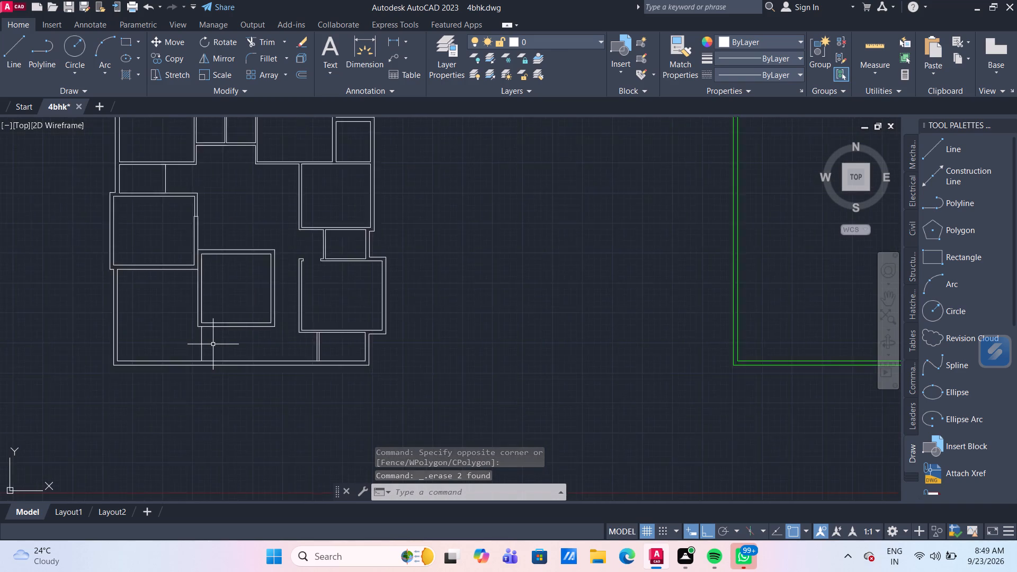
pyautogui.scroll(3, 213, 344)
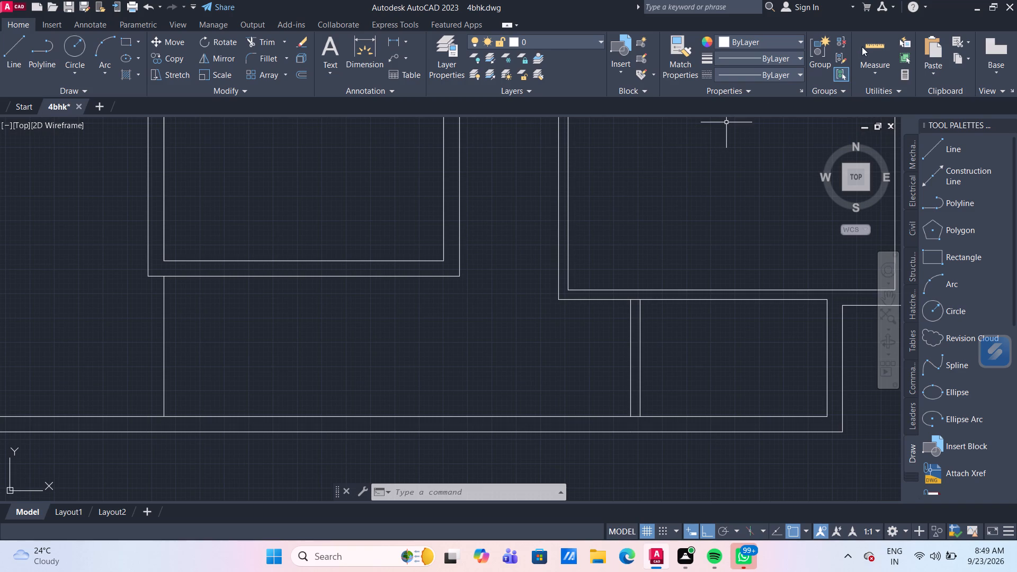
pyautogui.click(879, 43)
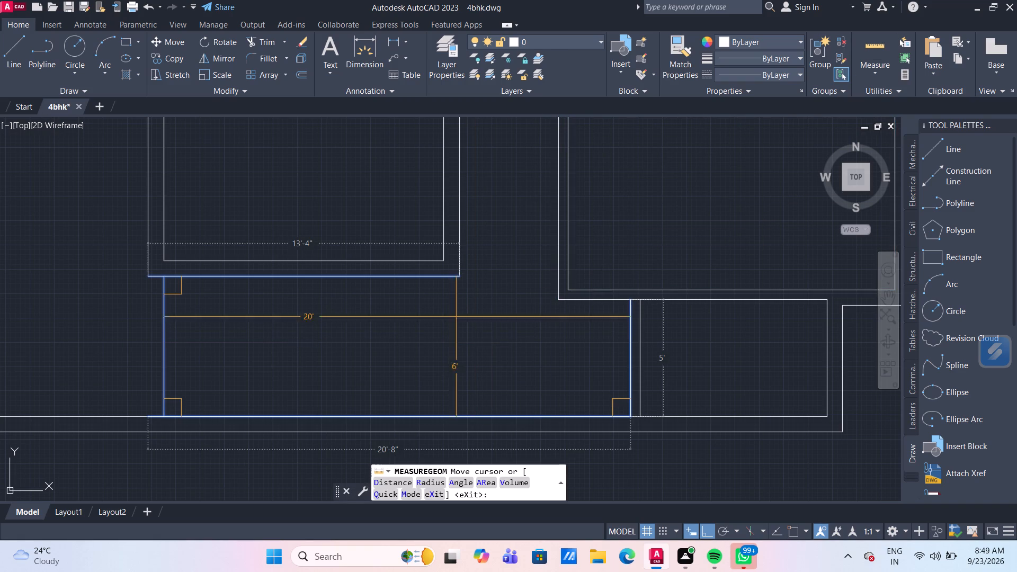
pyautogui.press('Escape')
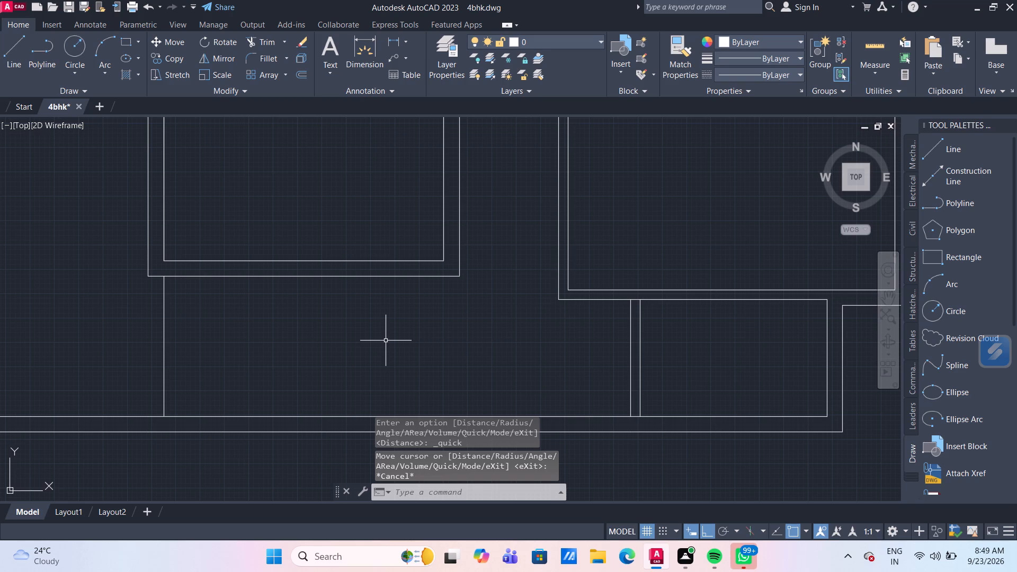
# Offset the remaining vertical line below the central room by 8" toward the lower-left room to form the wall's other face.
pyautogui.press('o')
pyautogui.press('Return')
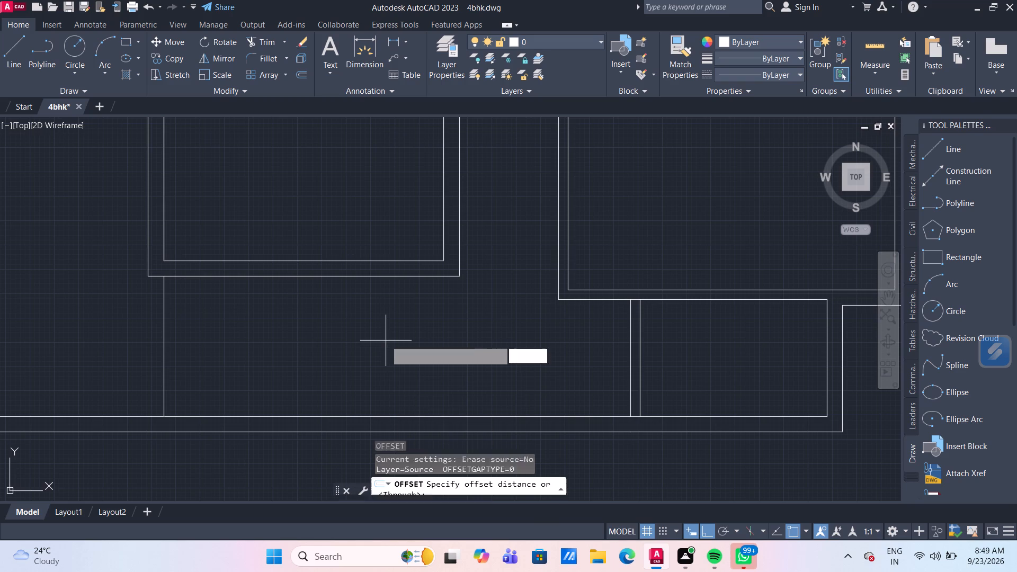
pyautogui.press('Return')
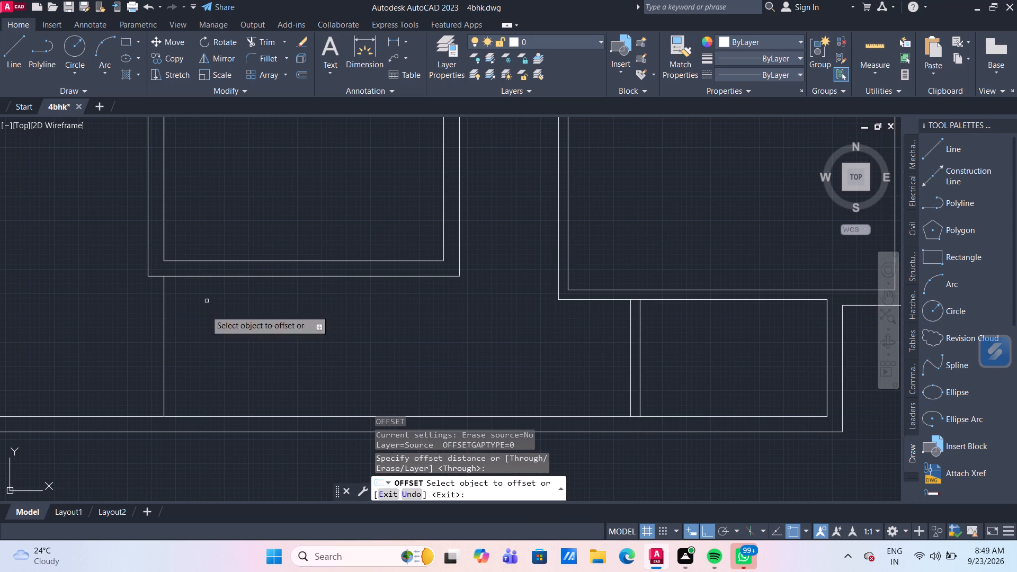
pyautogui.click(163, 350)
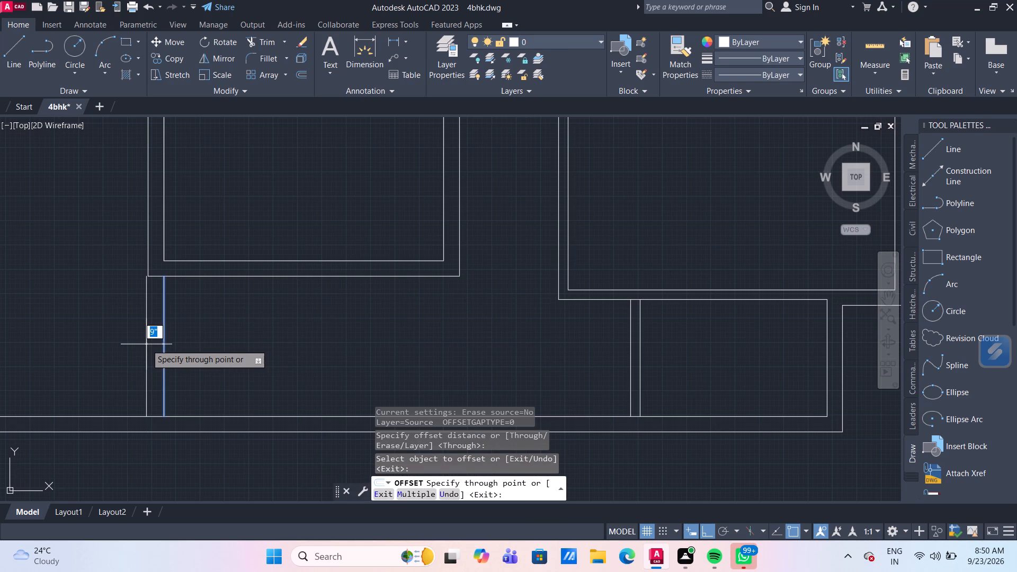
pyautogui.press('8')
pyautogui.hotkey('shift', '"')
pyautogui.press('Return')
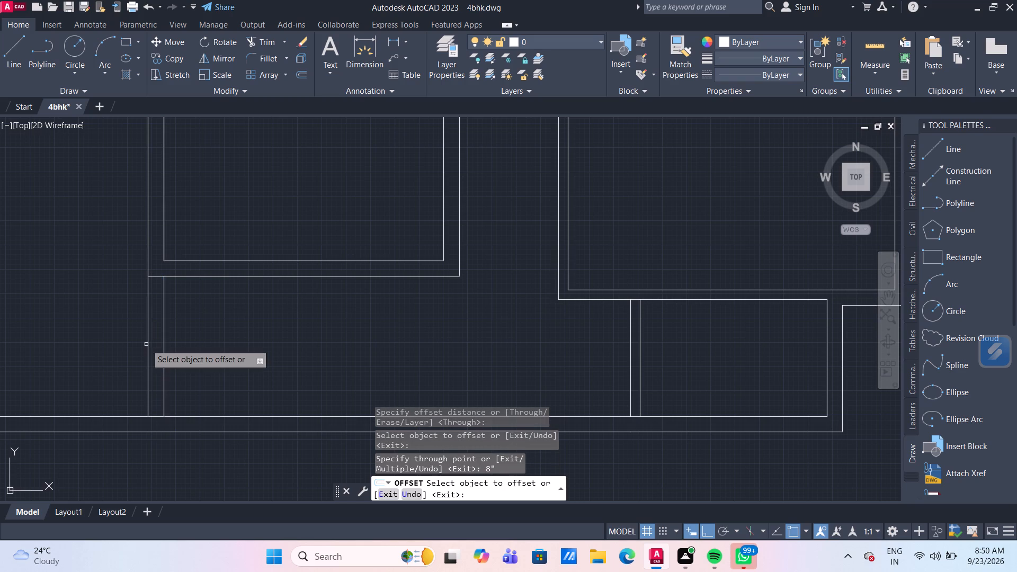
pyautogui.press('Escape')
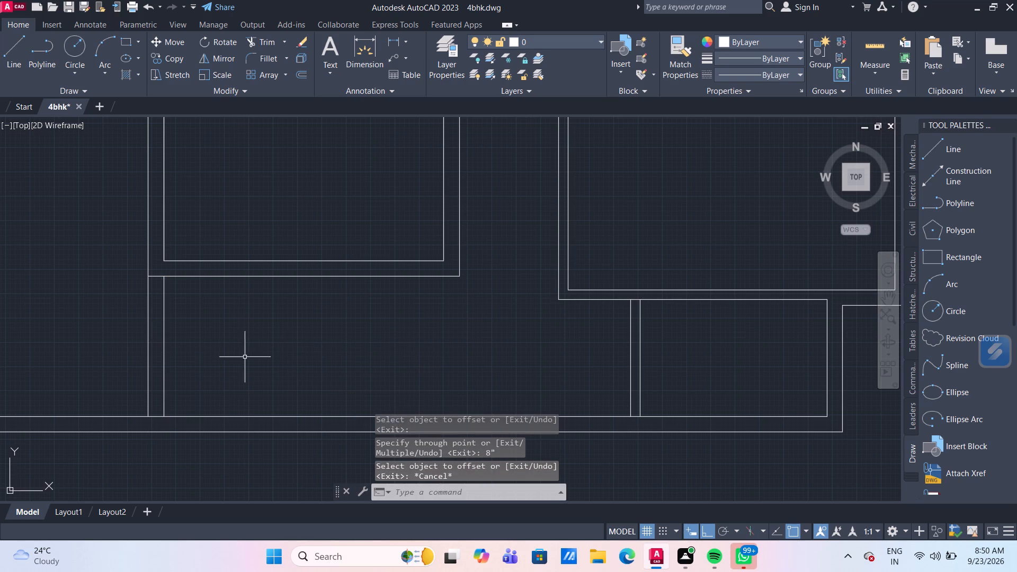
# Change the colour of the two vertical wall lines below the central room to index colour 251.
pyautogui.click(218, 353)
pyautogui.click(68, 318)
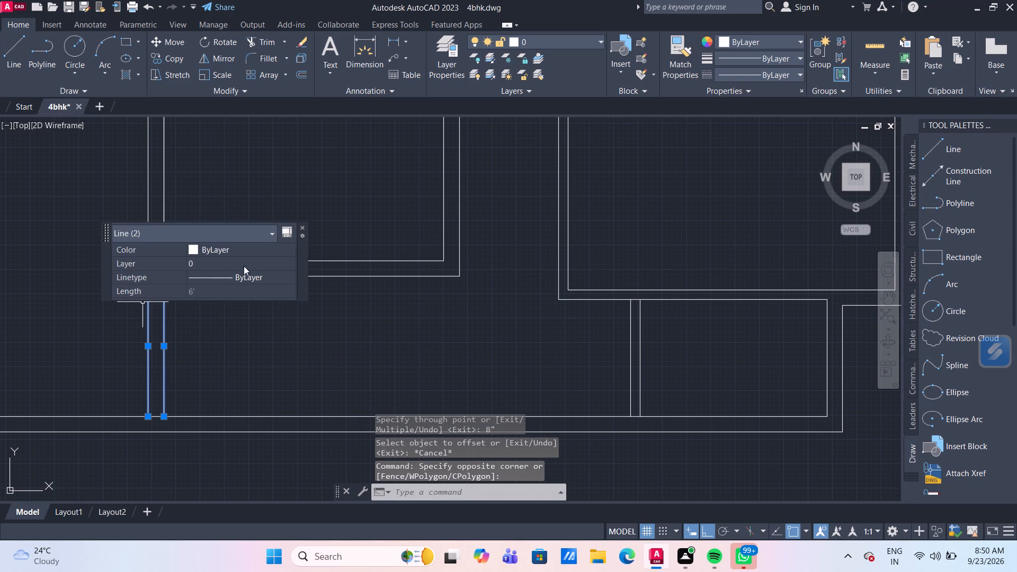
pyautogui.click(245, 246)
pyautogui.click(245, 249)
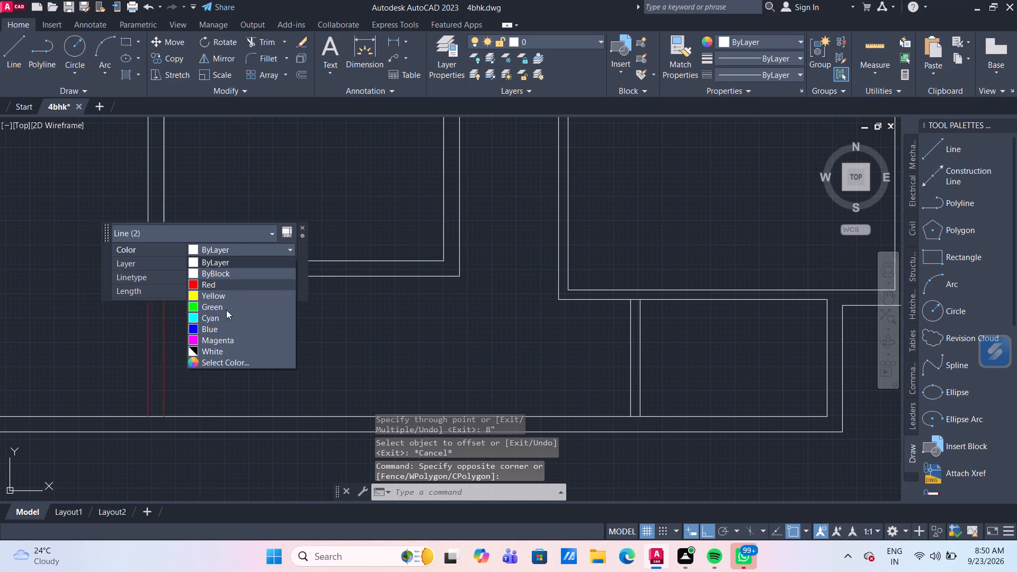
pyautogui.scroll(-4, 224, 344)
pyautogui.click(224, 364)
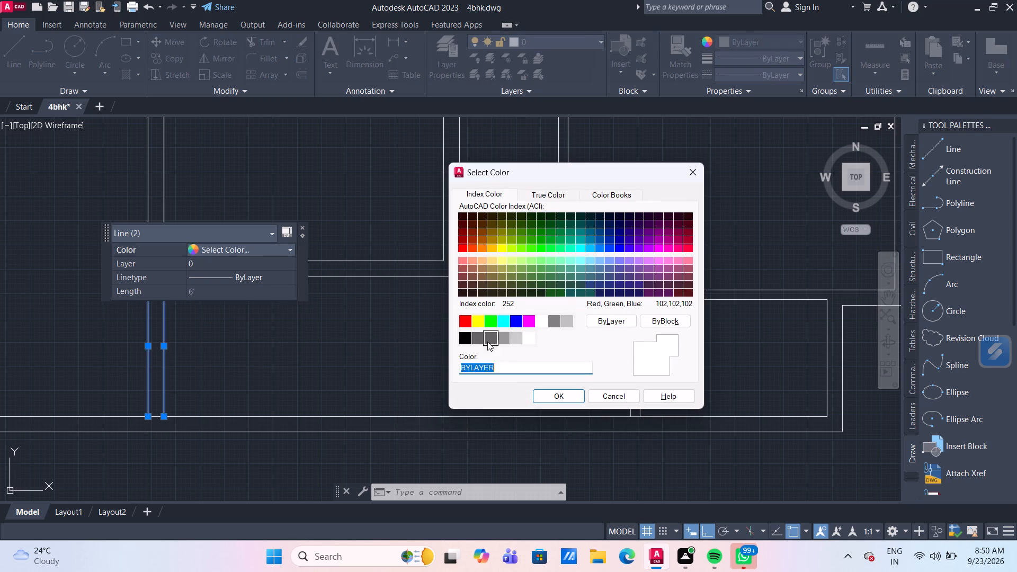
pyautogui.click(480, 339)
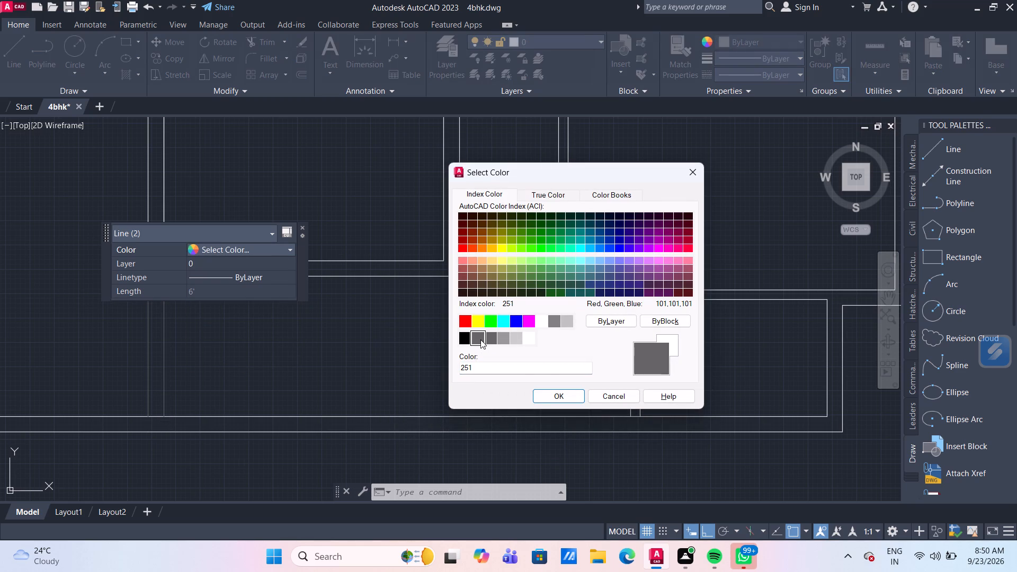
pyautogui.click(549, 396)
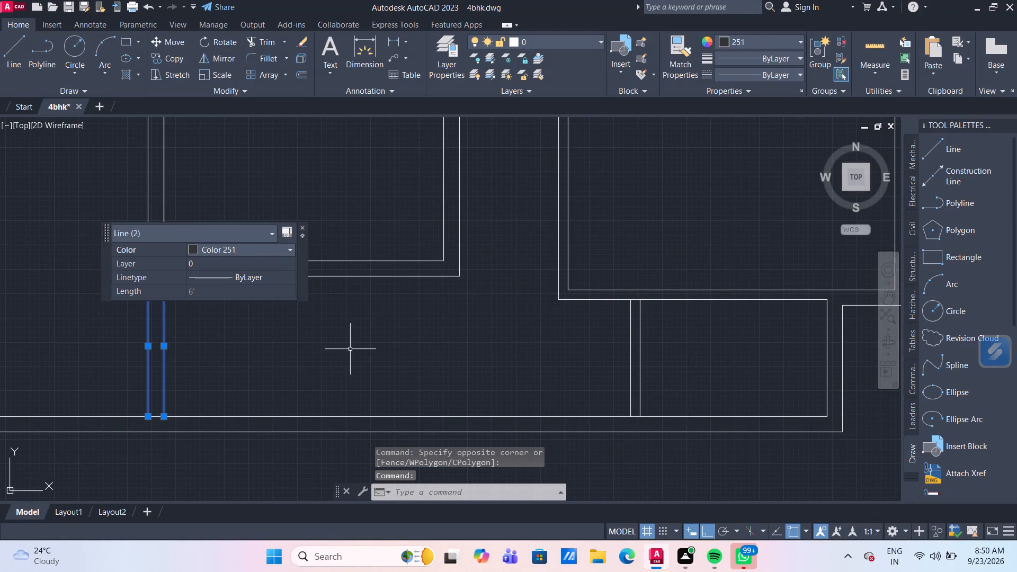
pyautogui.press('Escape')
# Measure the inner width and height of the lower-right room above the small bottom room.
pyautogui.scroll(-3, 338, 347)
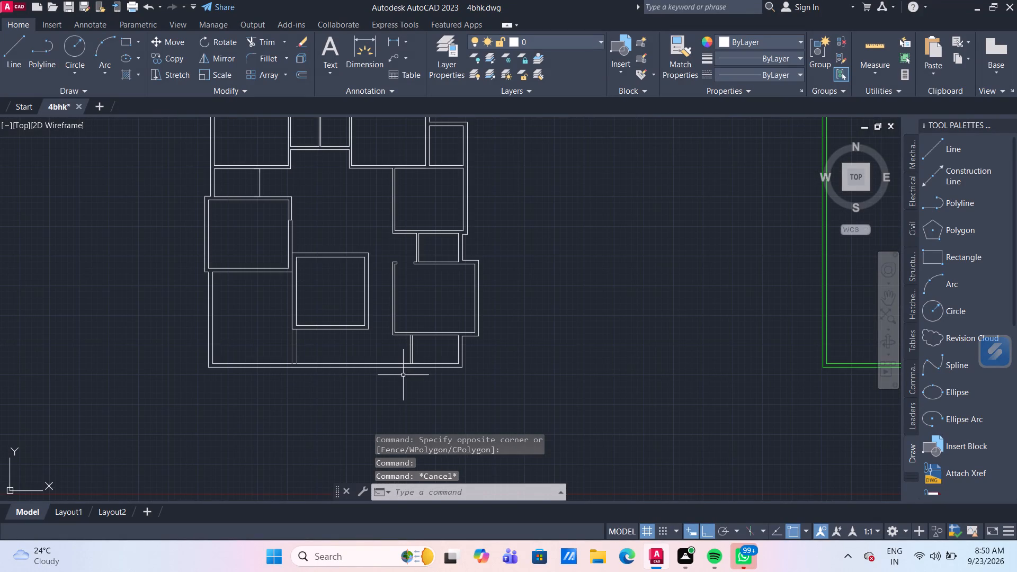
pyautogui.scroll(2, 328, 348)
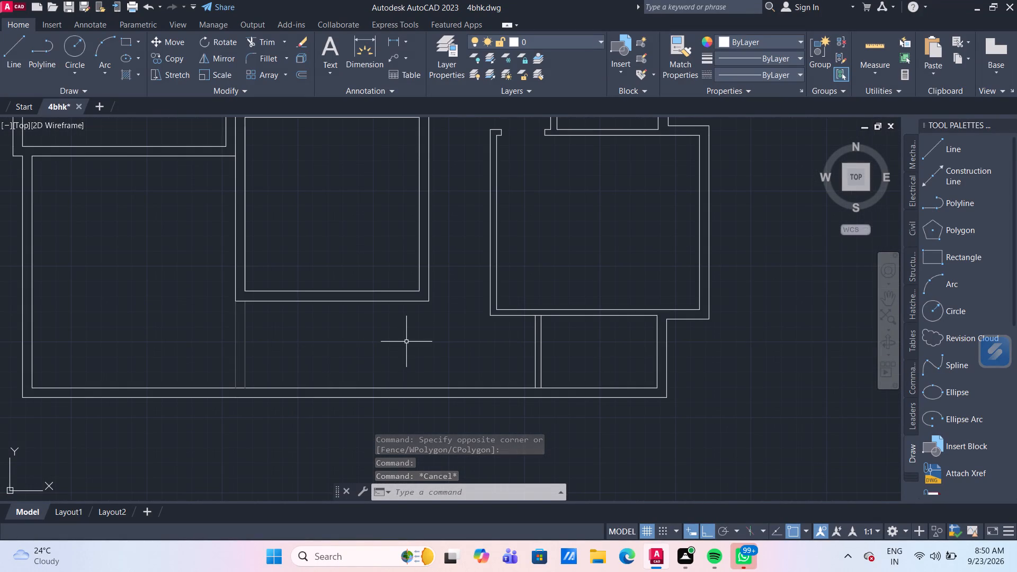
pyautogui.scroll(-1, 350, 349)
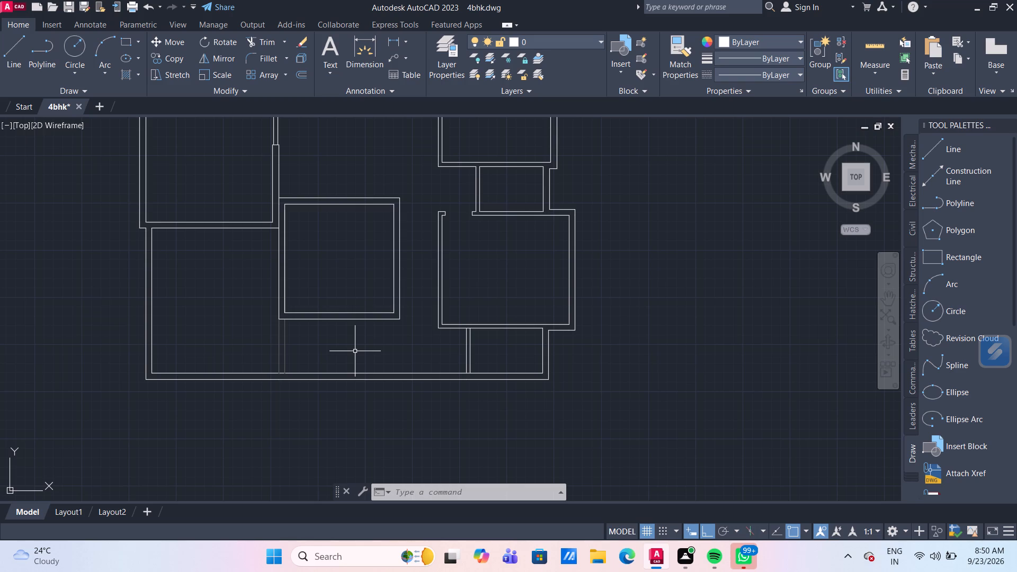
pyautogui.scroll(2, 469, 358)
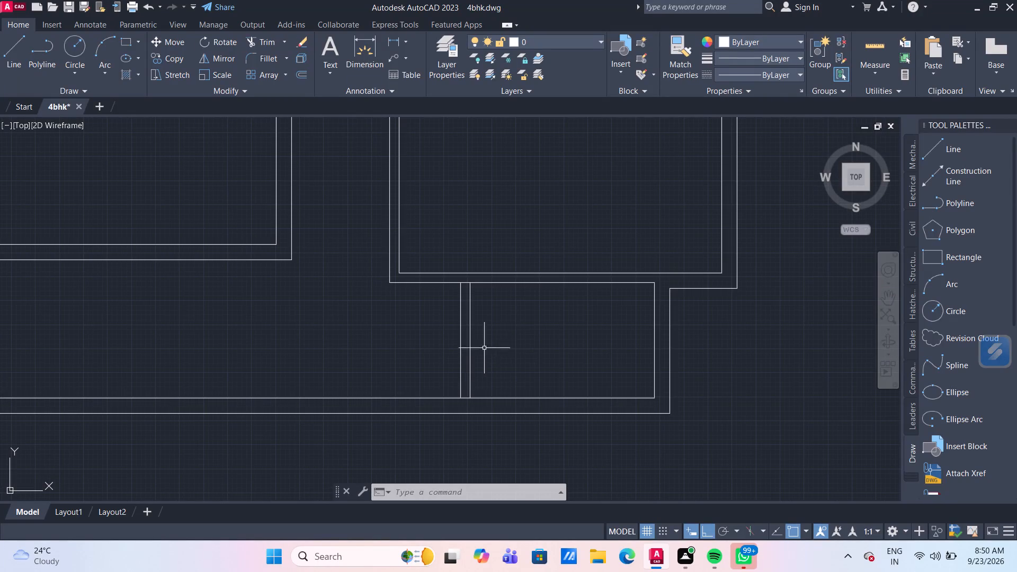
pyautogui.moveTo(512, 357); pyautogui.dragTo(449, 317, button='middle')
pyautogui.scroll(-1, 427, 302)
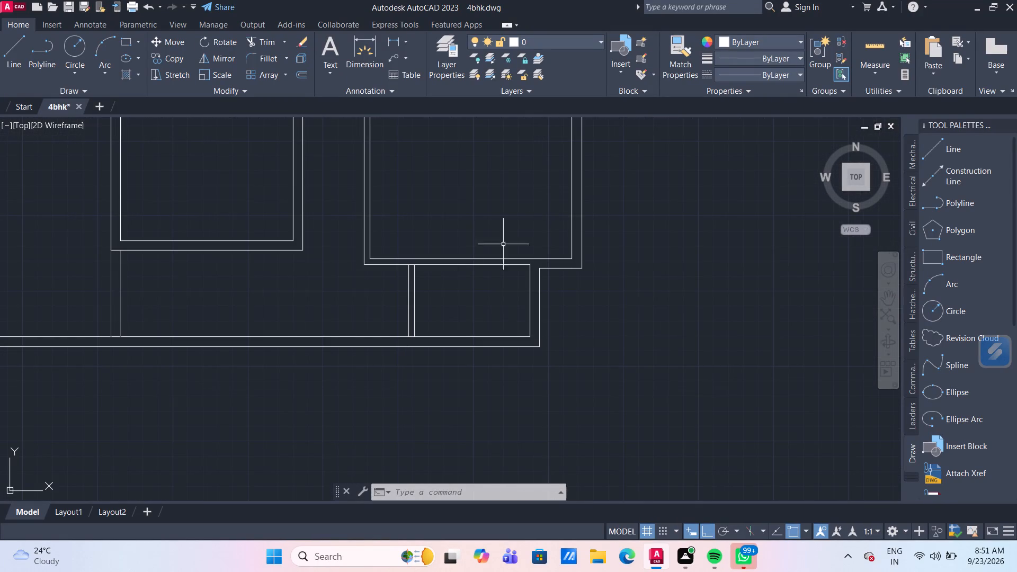
pyautogui.click(869, 50)
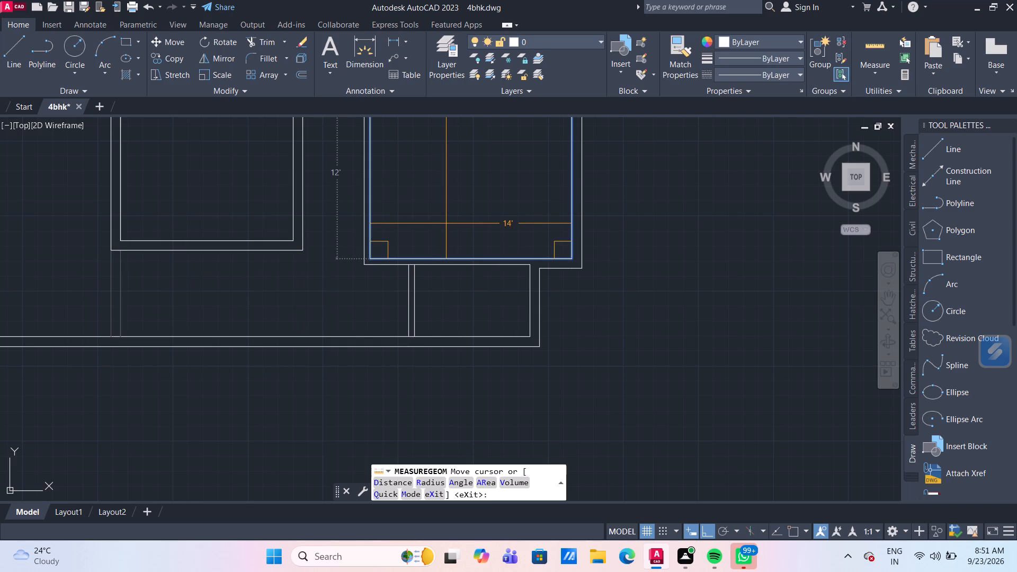
pyautogui.press('Escape')
# Trim the horizontal line pieces between the two faces of the small bottom-right room's left wall, at its top and bottom ends.
pyautogui.scroll(-1, 449, 229)
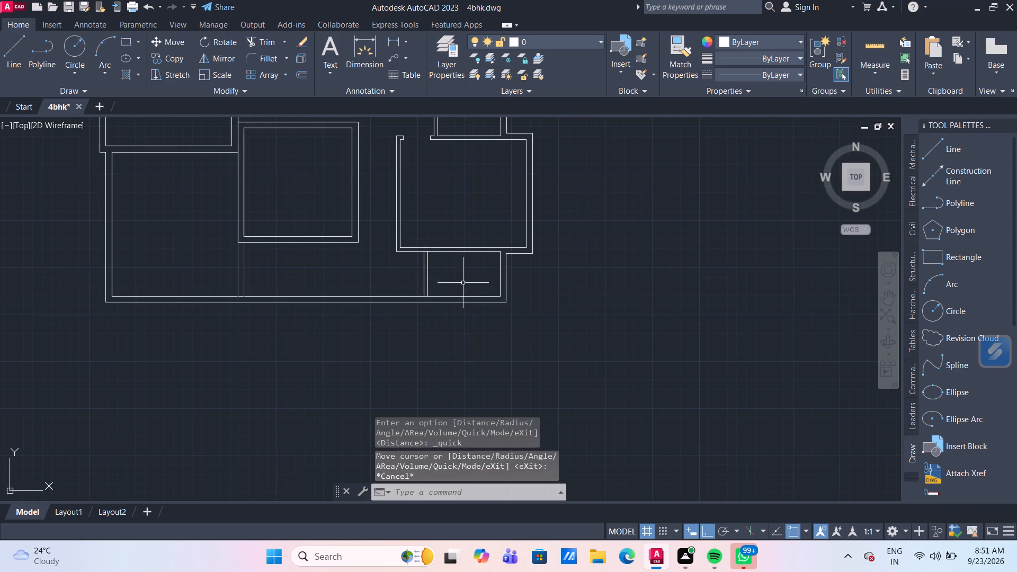
pyautogui.scroll(2, 447, 285)
pyautogui.write('tr')
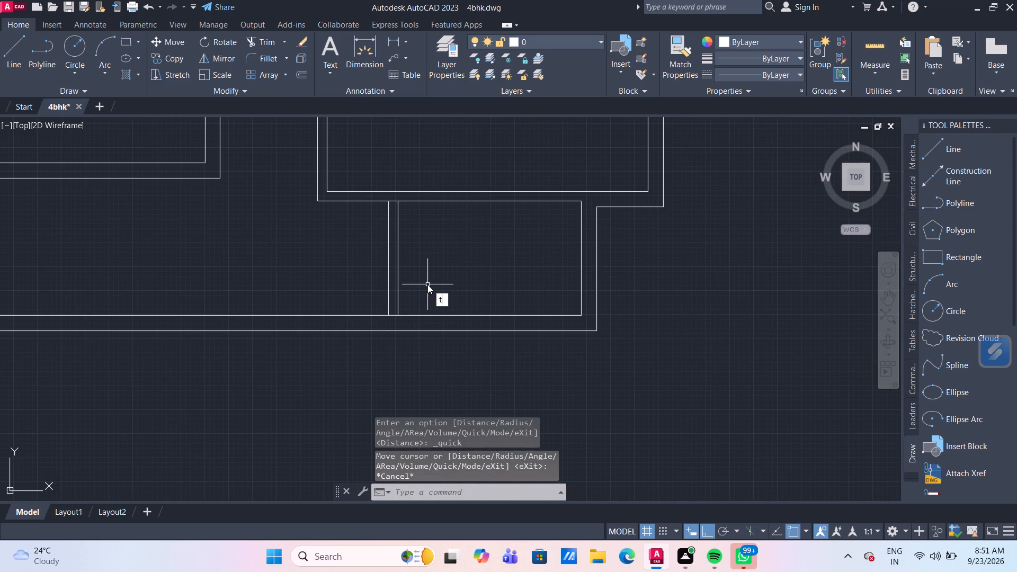
pyautogui.press('Return')
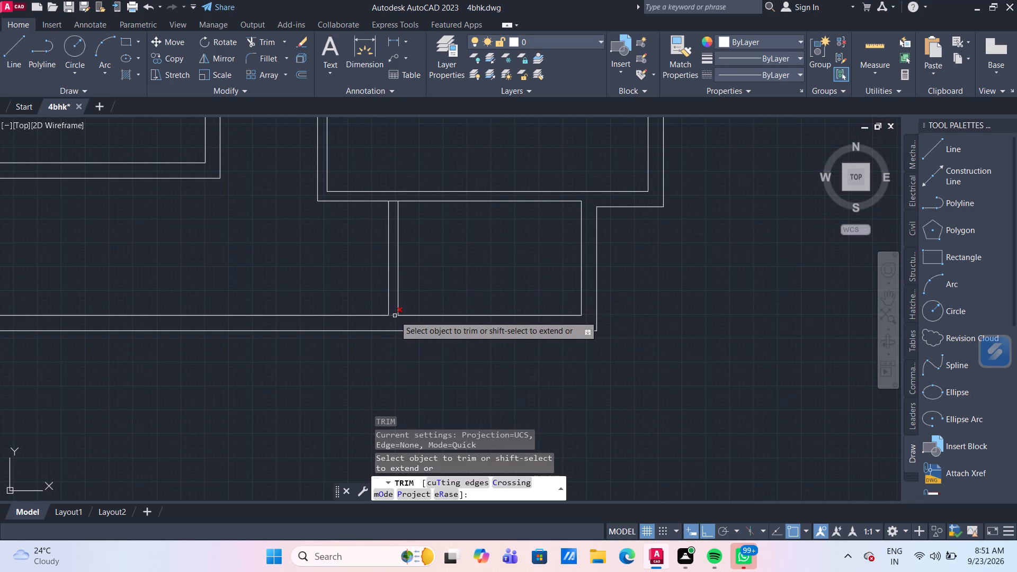
pyautogui.click(395, 316)
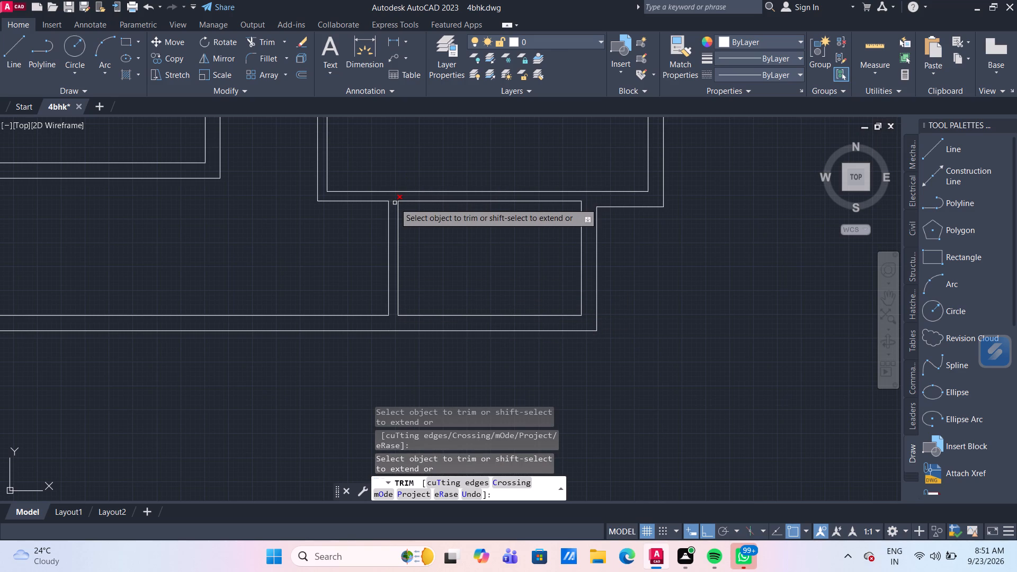
pyautogui.click(395, 203)
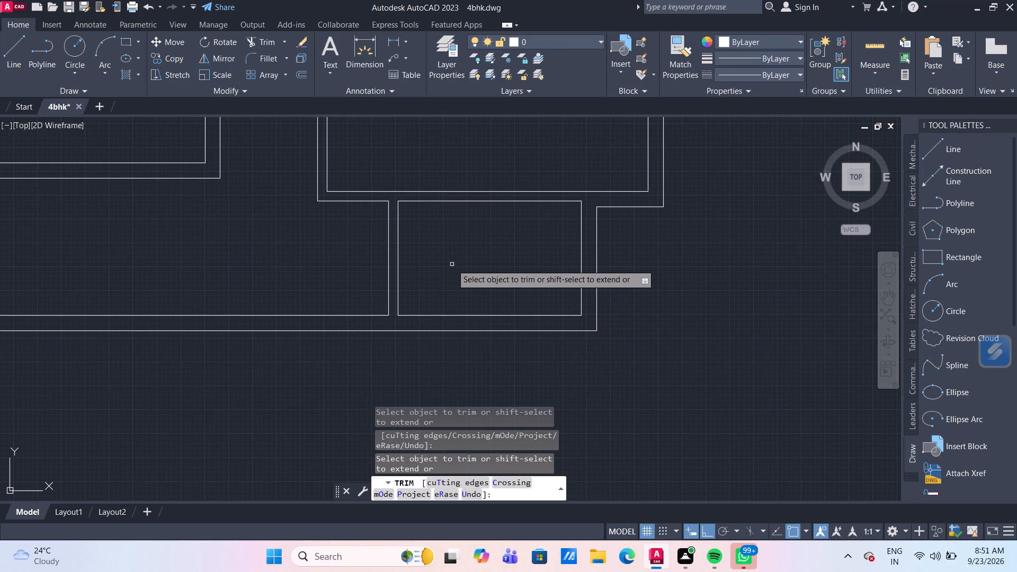
pyautogui.press('Escape')
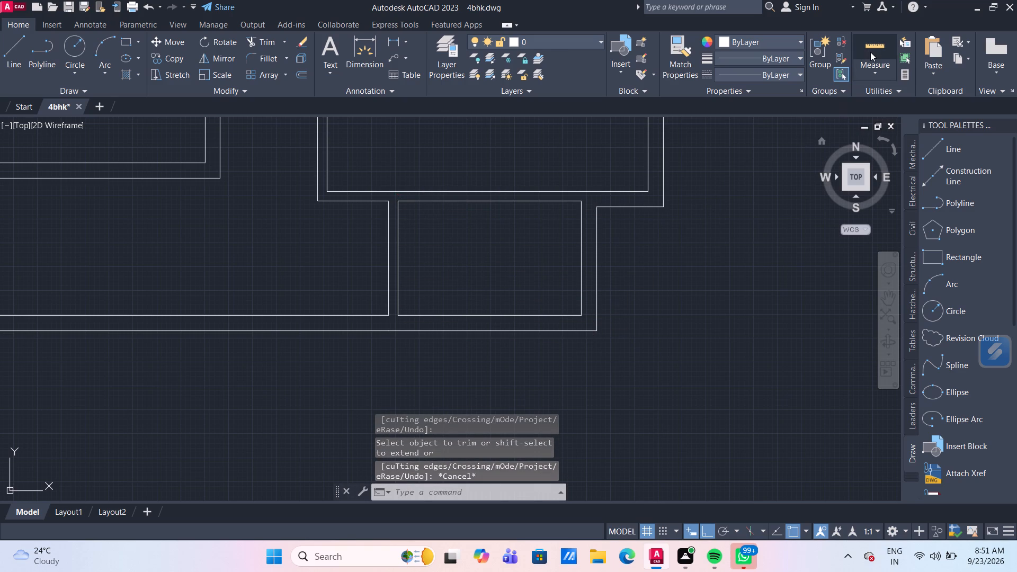
# Measure the thickness of the wall between the lower-right room and the small room below it.
pyautogui.click(870, 52)
pyautogui.scroll(3, 419, 227)
pyautogui.moveTo(390, 229); pyautogui.dragTo(399, 359, button='middle')
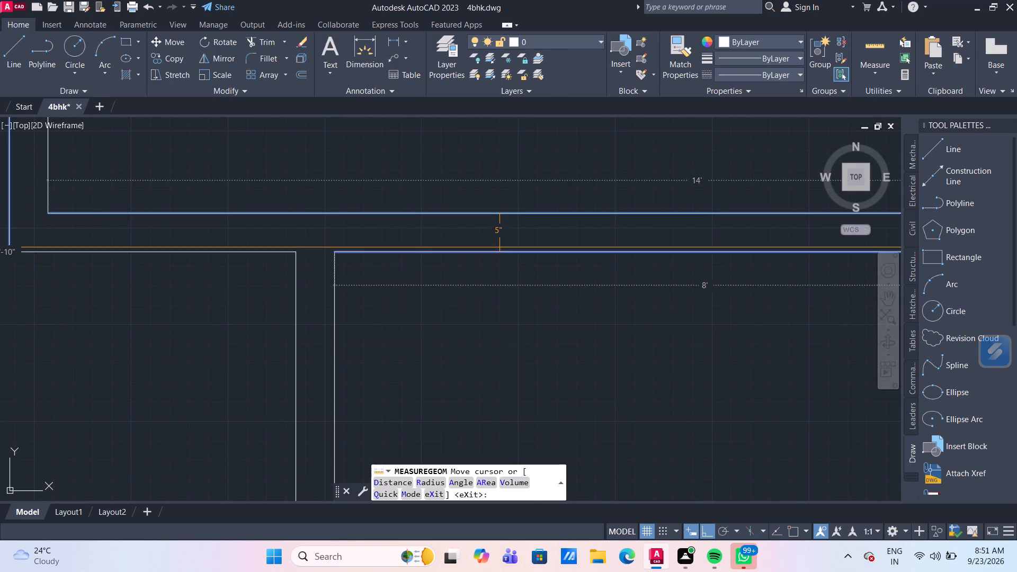
pyautogui.press('Escape')
# Draw a short vertical line across that shared wall, from the small room's top-left inner corner up to the upper room's inner face.
pyautogui.scroll(-3, 518, 294)
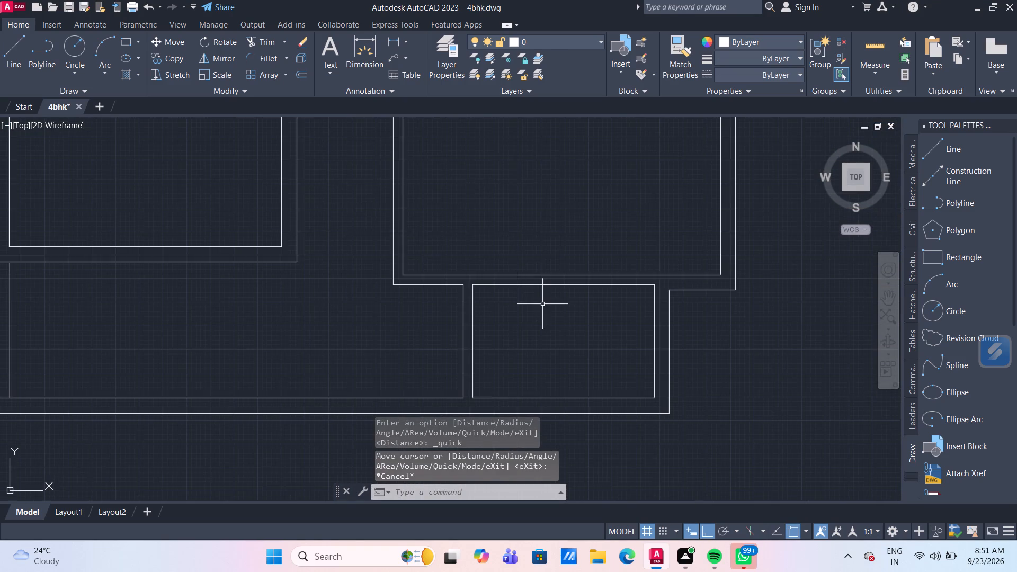
pyautogui.moveTo(542, 304); pyautogui.dragTo(338, 291, button='middle')
pyautogui.scroll(-1, 542, 304)
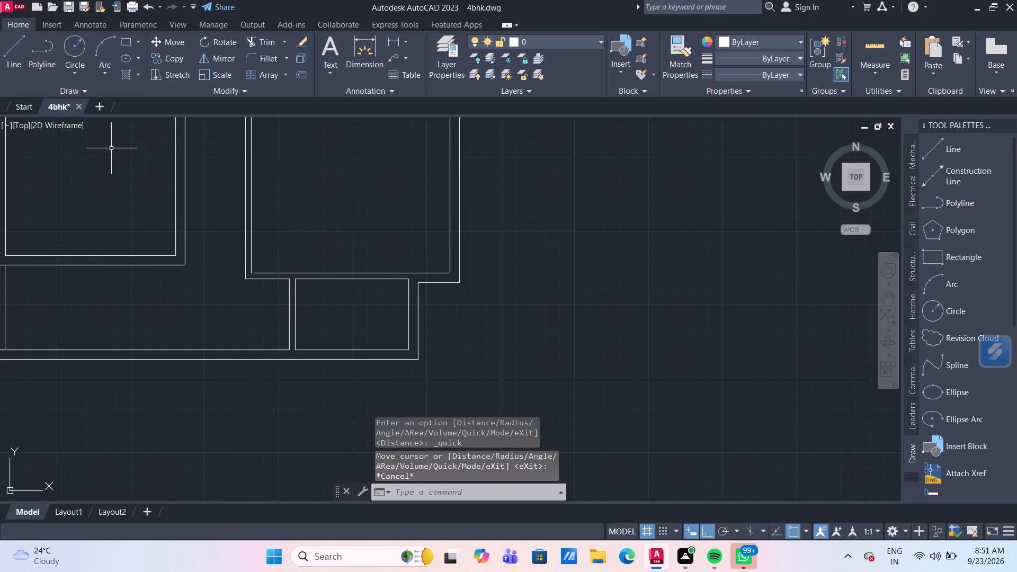
pyautogui.scroll(2, 97, 137)
pyautogui.scroll(-2, 96, 131)
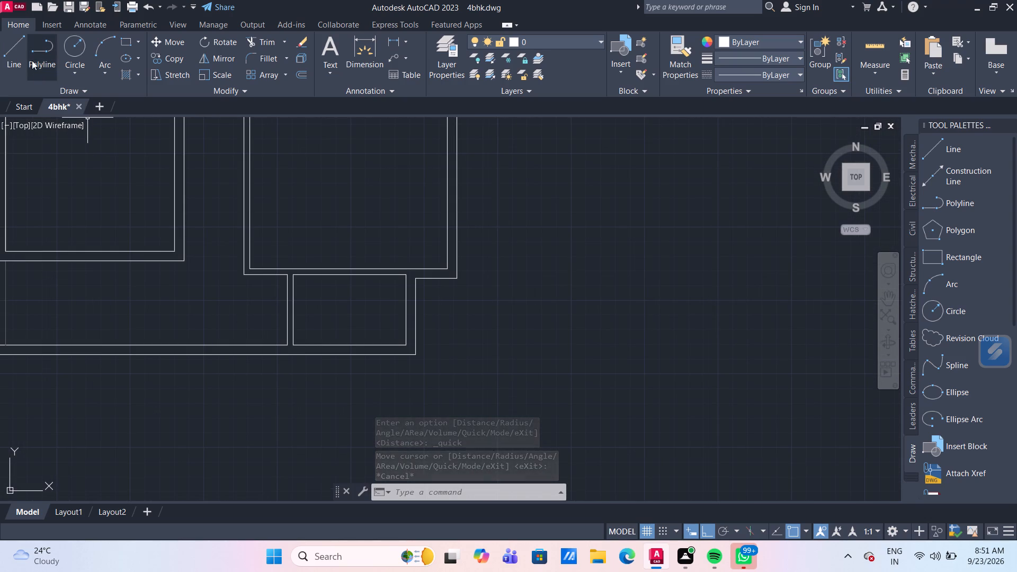
pyautogui.click(12, 52)
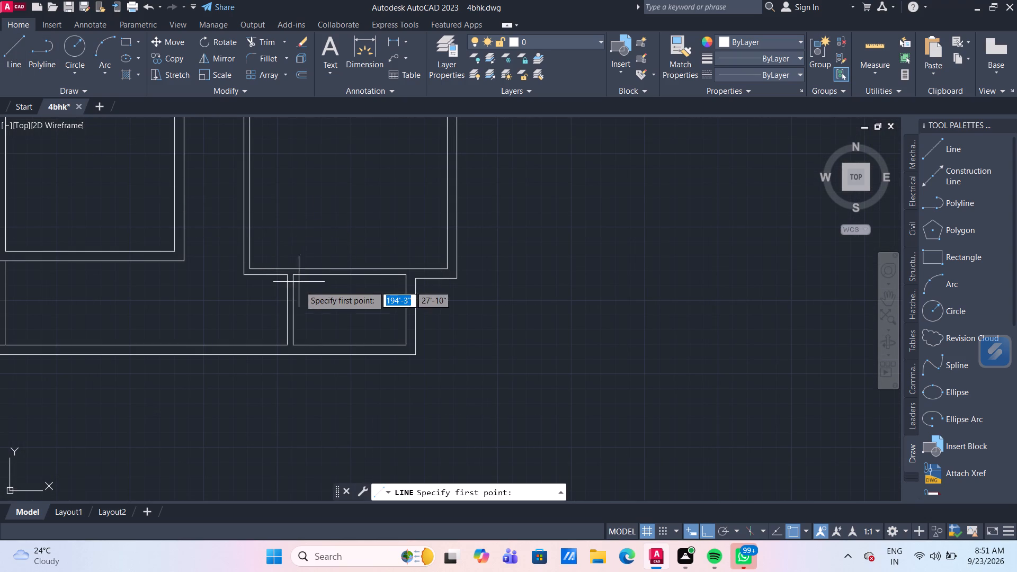
pyautogui.scroll(2, 304, 296)
pyautogui.click(278, 244)
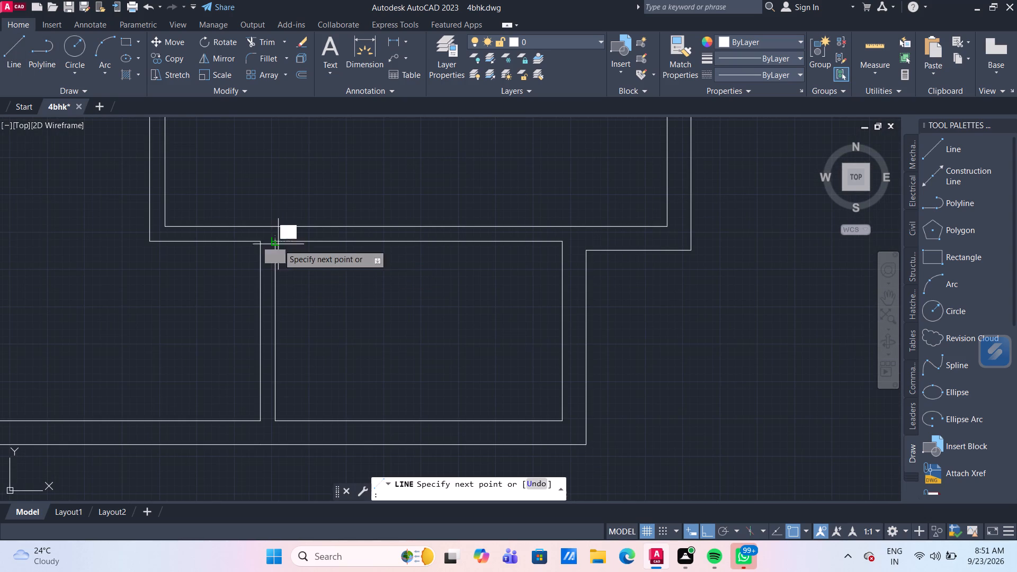
pyautogui.click(279, 228)
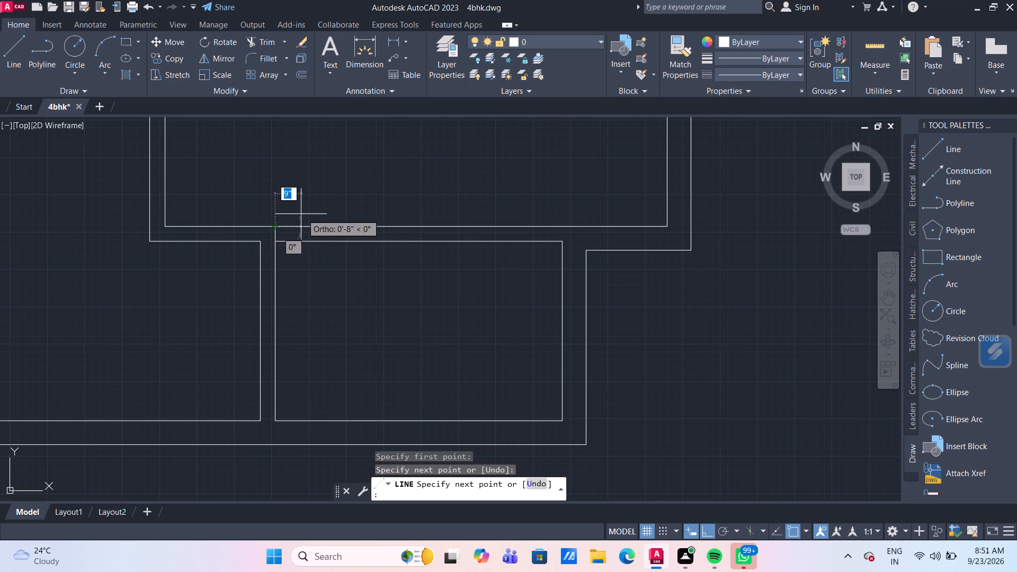
pyautogui.press('Escape')
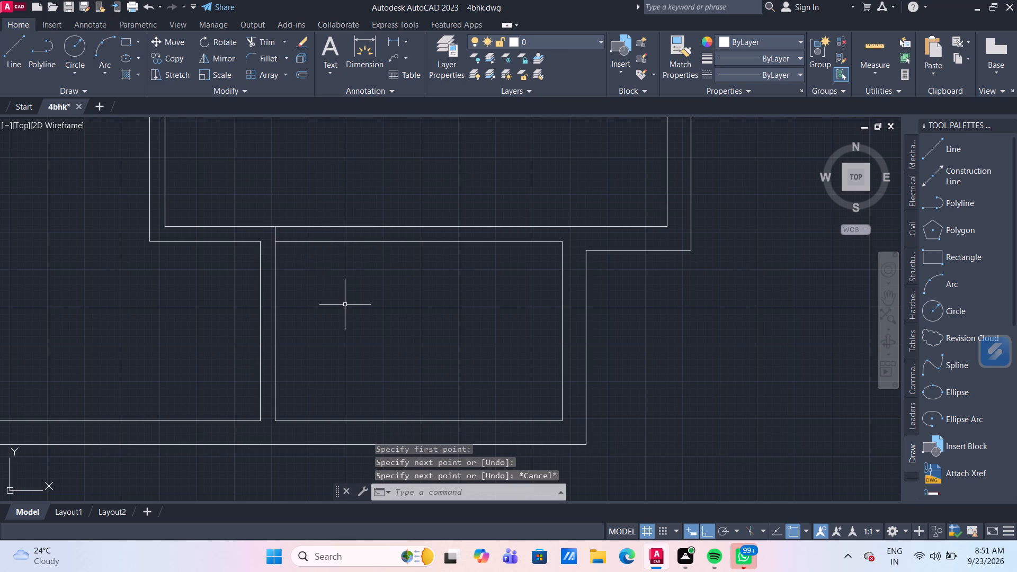
# Offset the short line 5" to the right, and offset that copy a further 2'6" to mark the door opening's sides.
pyautogui.press('o')
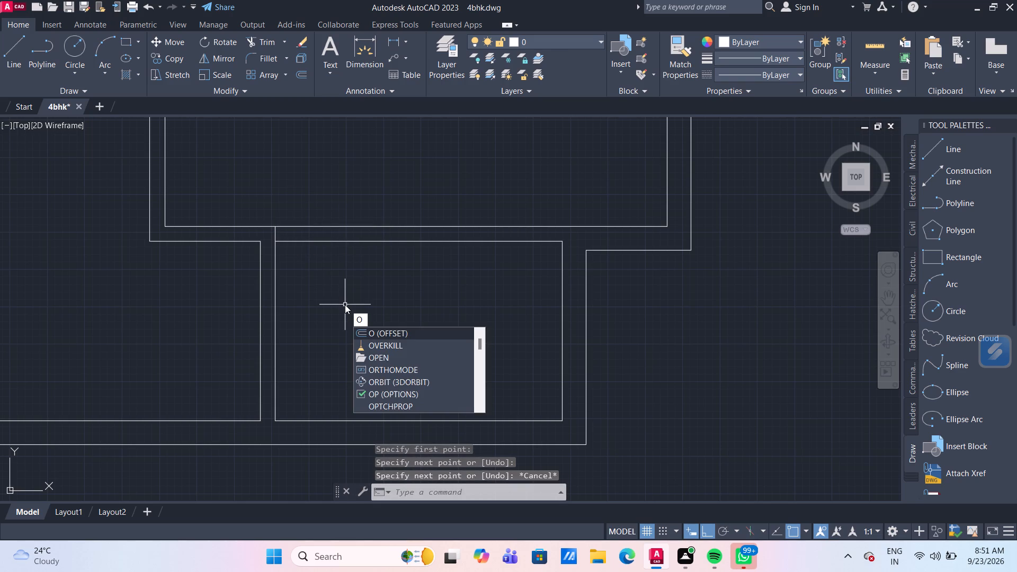
pyautogui.press('Return')
pyautogui.press('Return')
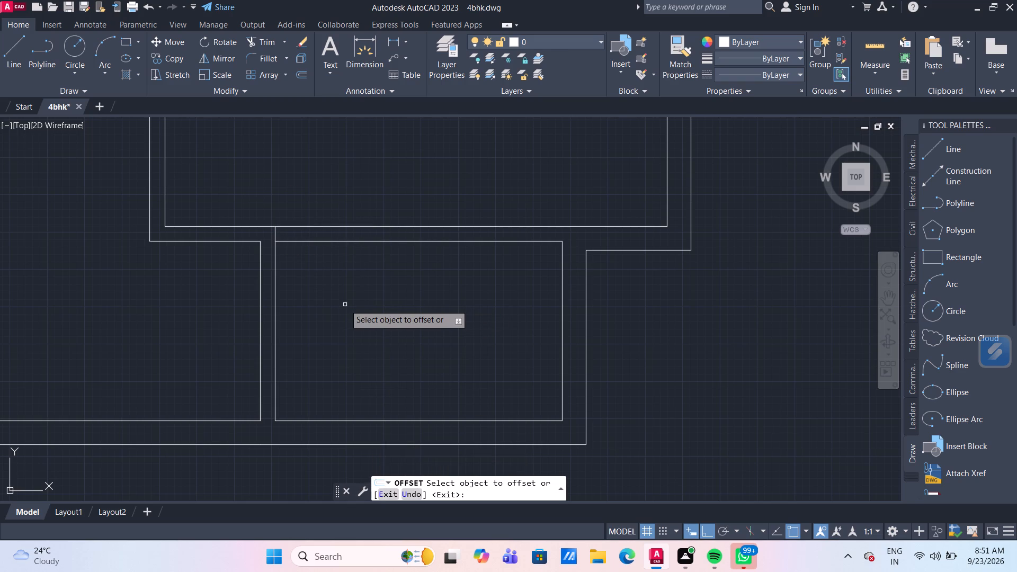
pyautogui.click(274, 235)
pyautogui.write('5"')
pyautogui.press('Return')
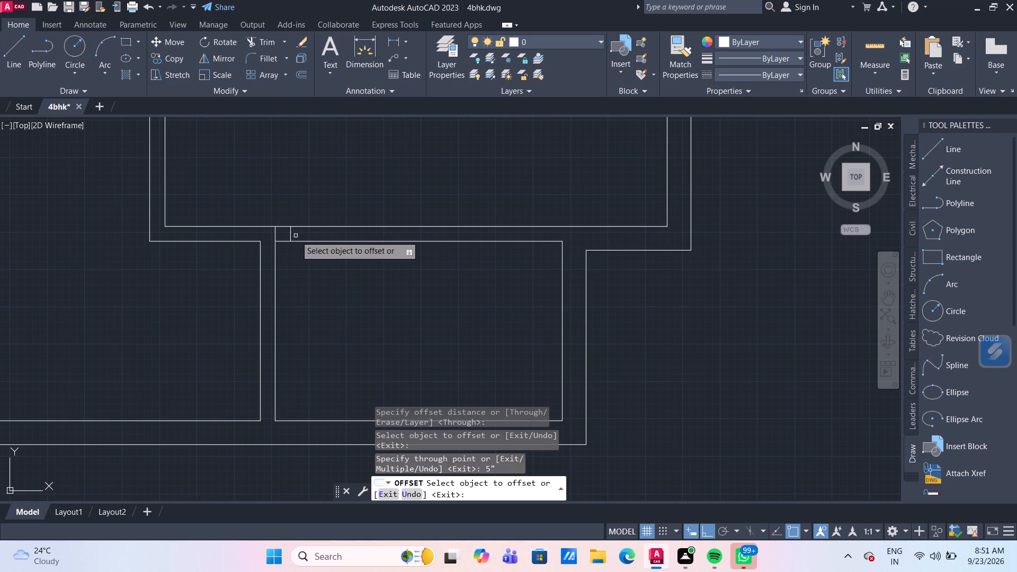
pyautogui.click(291, 234)
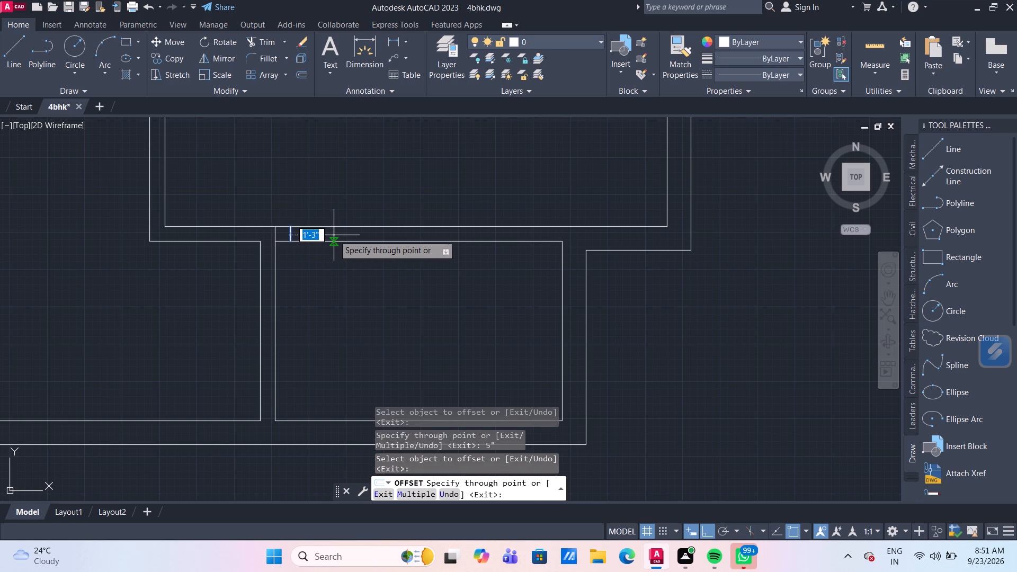
pyautogui.press('2')
pyautogui.write('\'6"')
pyautogui.press('Return')
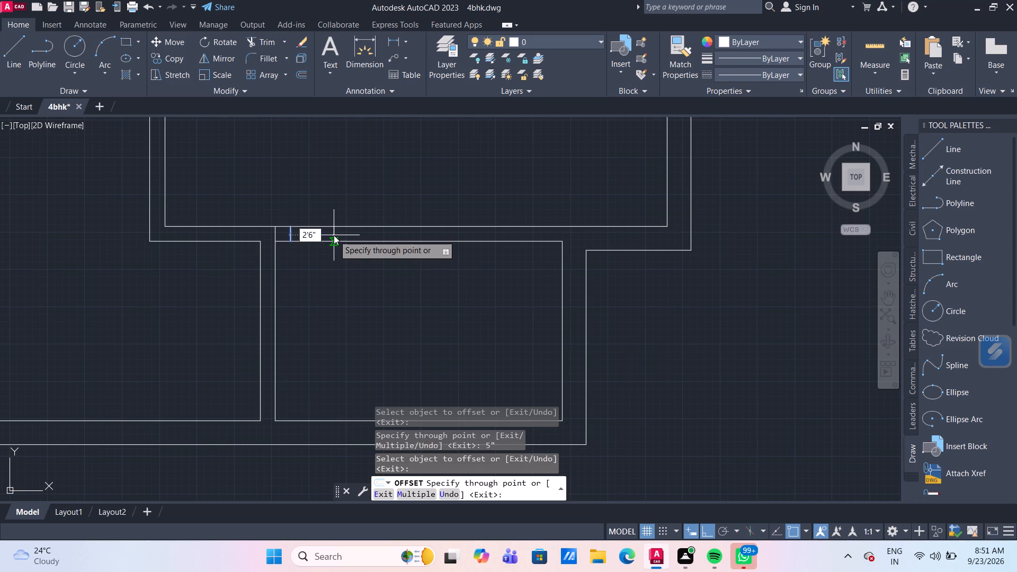
pyautogui.click(334, 266)
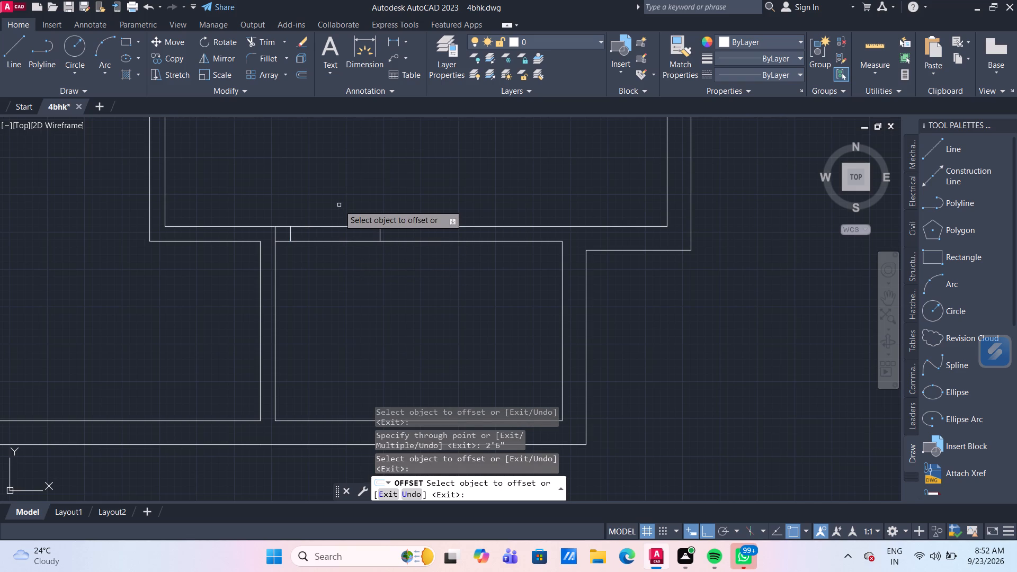
pyautogui.press('Escape')
# Trim both wall faces between the door opening's side lines and remove the short starting line at the small room's corner.
pyautogui.write('tr')
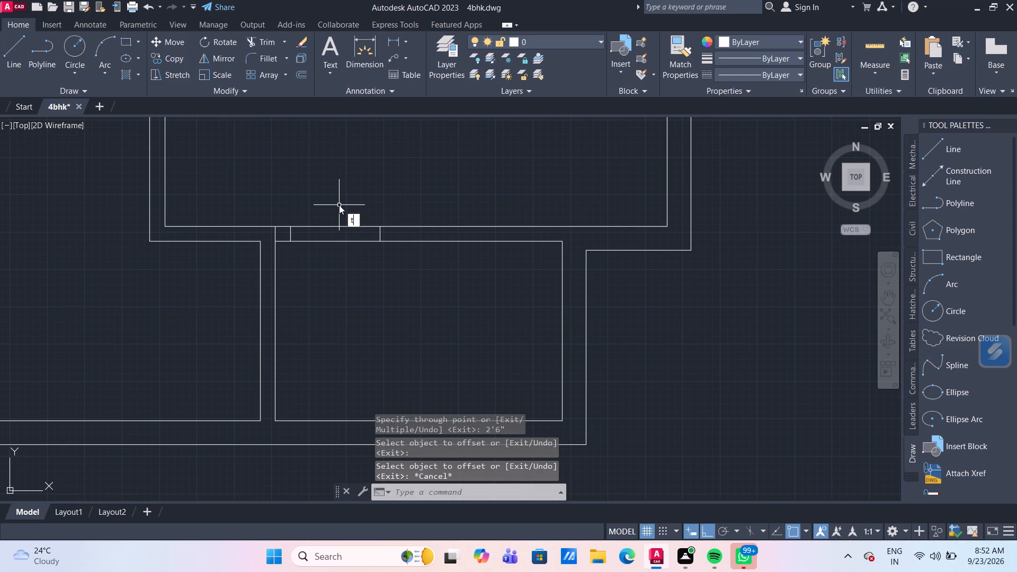
pyautogui.press('Return')
pyautogui.click(339, 205)
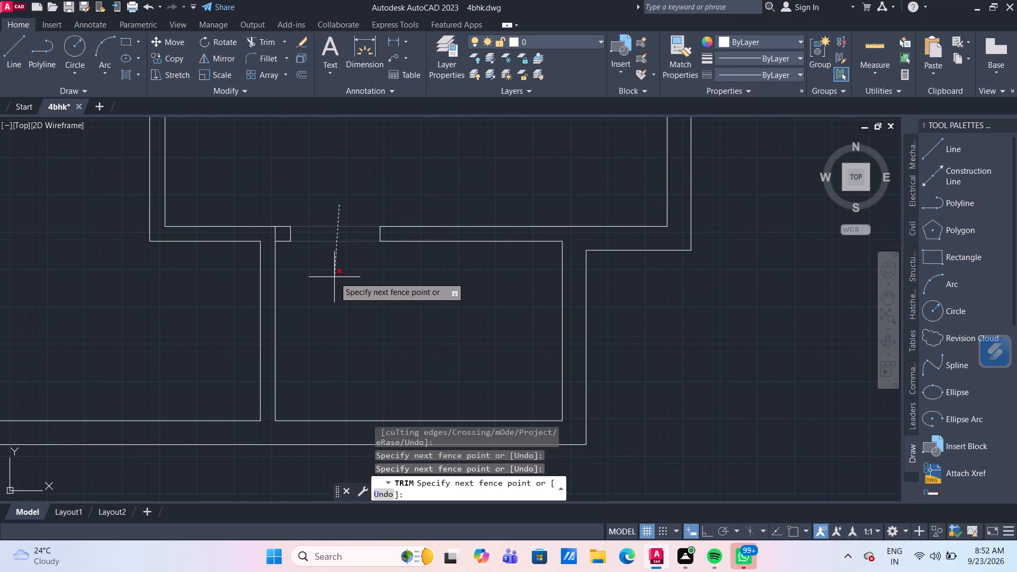
pyautogui.click(334, 277)
pyautogui.click(276, 235)
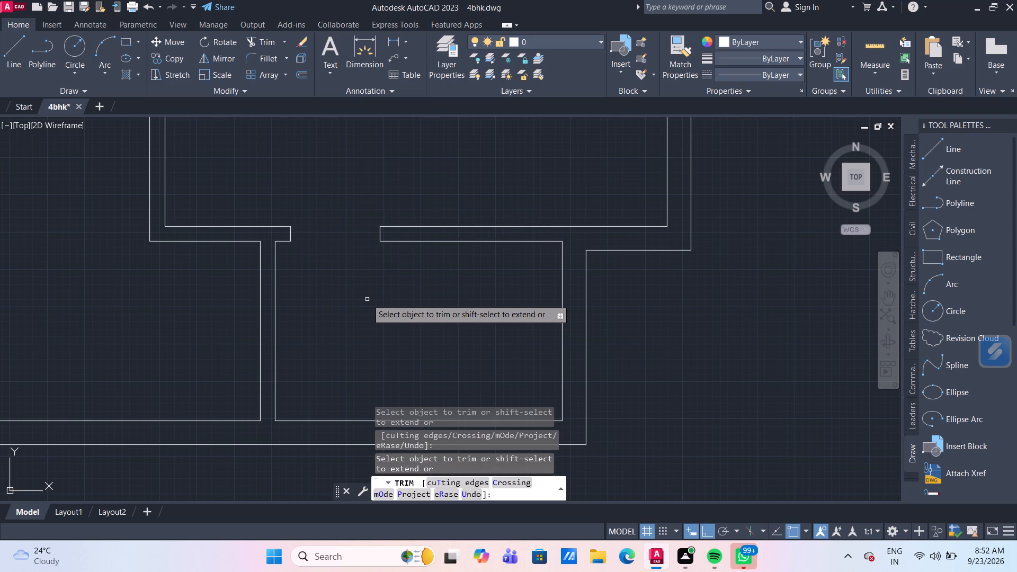
pyautogui.scroll(-2, 367, 299)
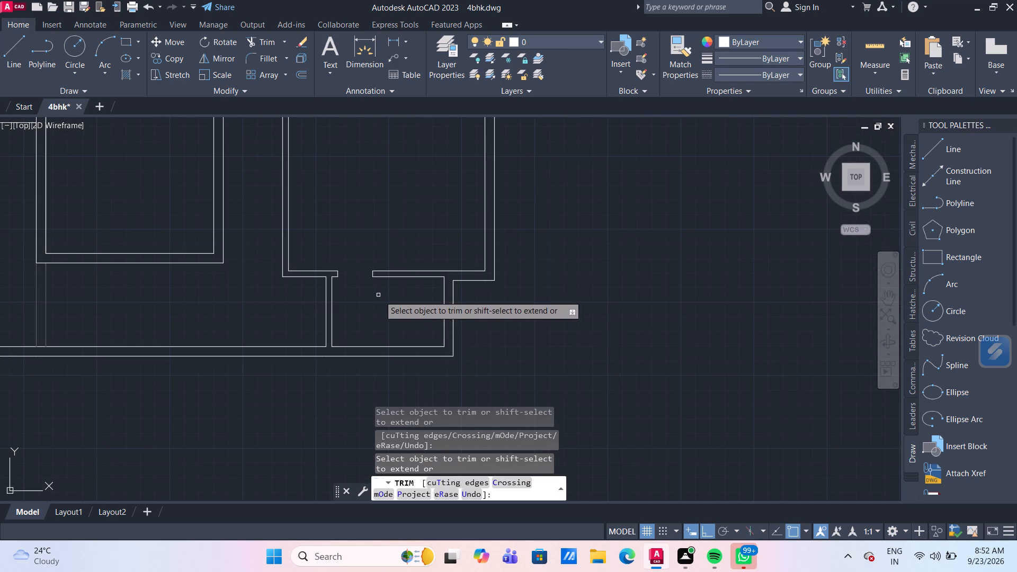
# Draw a 5" horizontal line closing the bottom end of the left wall of the small room above the lower-right room.
pyautogui.scroll(-1, 382, 303)
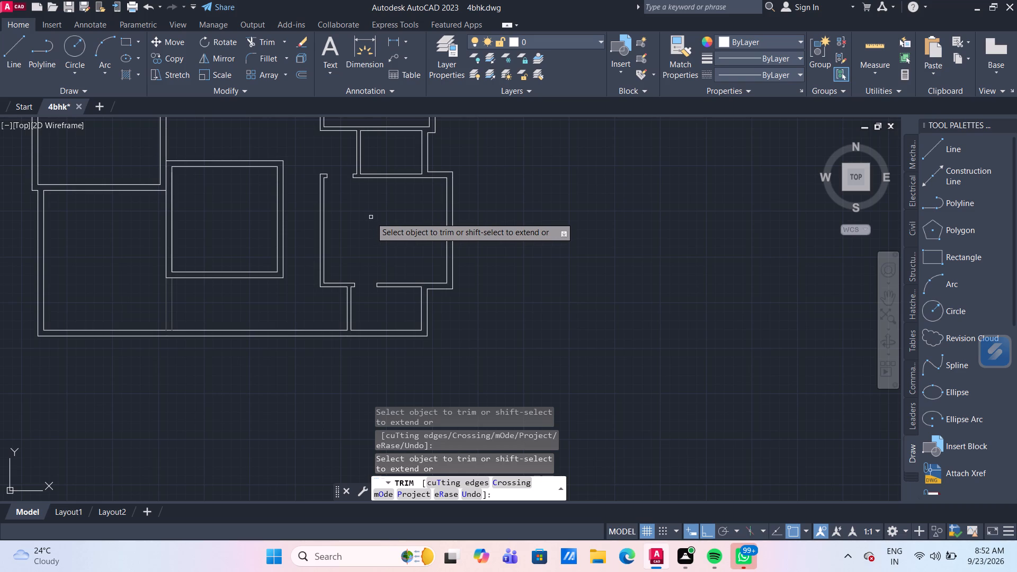
pyautogui.moveTo(374, 199); pyautogui.dragTo(376, 201, button='middle')
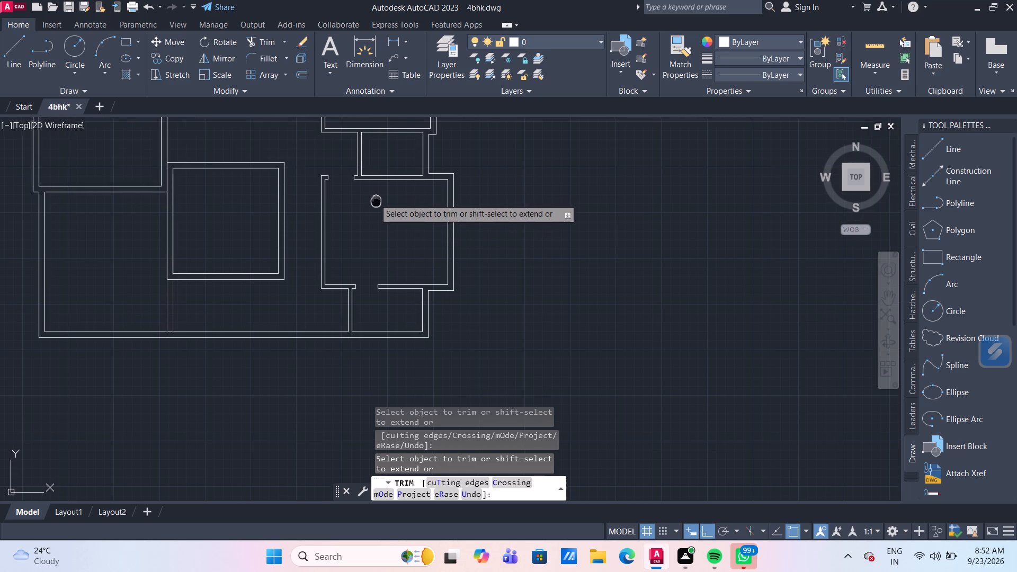
pyautogui.moveTo(376, 201); pyautogui.dragTo(296, 296, button='middle')
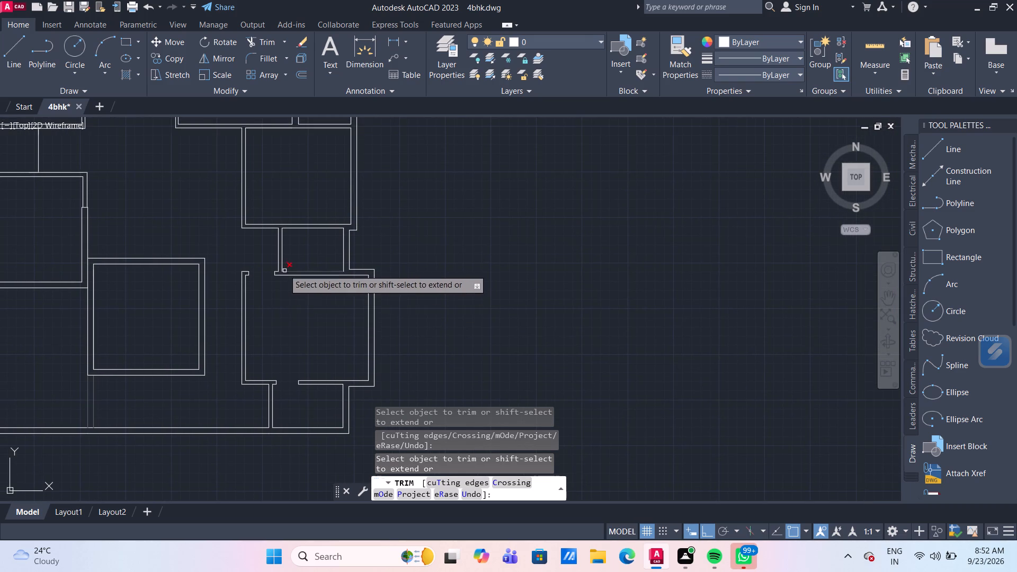
pyautogui.scroll(2, 287, 254)
pyautogui.press('Escape')
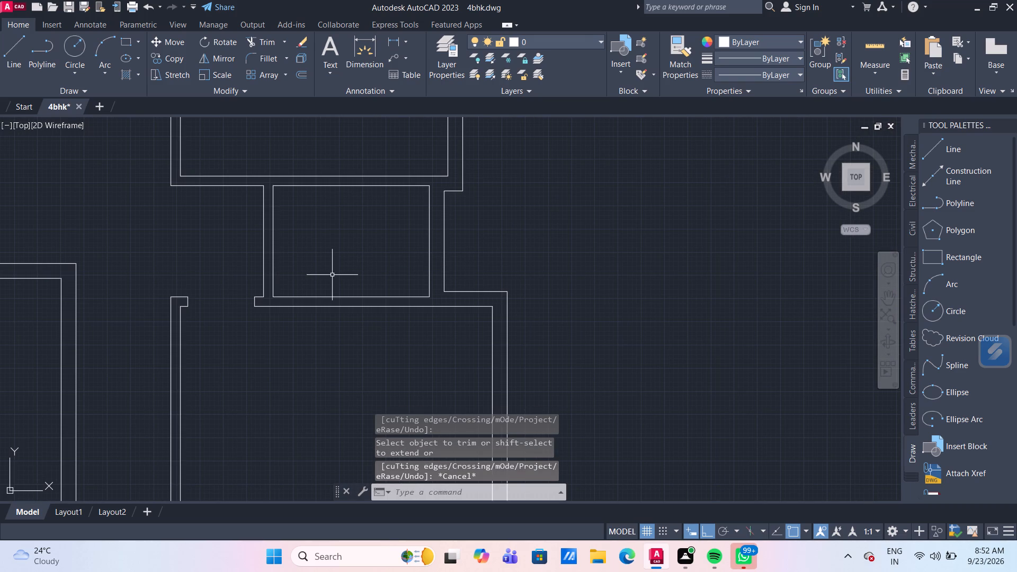
pyautogui.press('l')
pyautogui.press('Return')
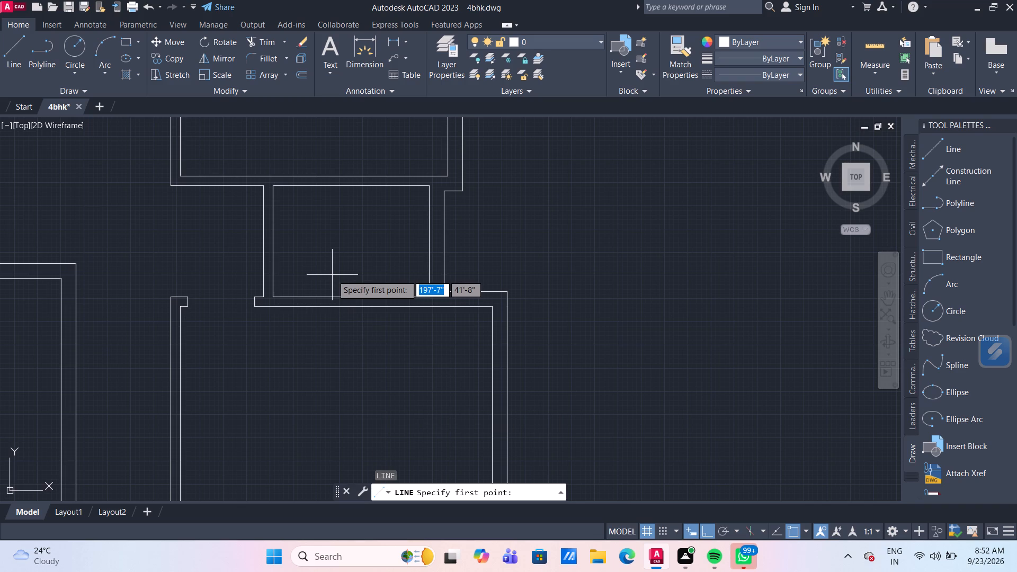
pyautogui.scroll(2, 333, 288)
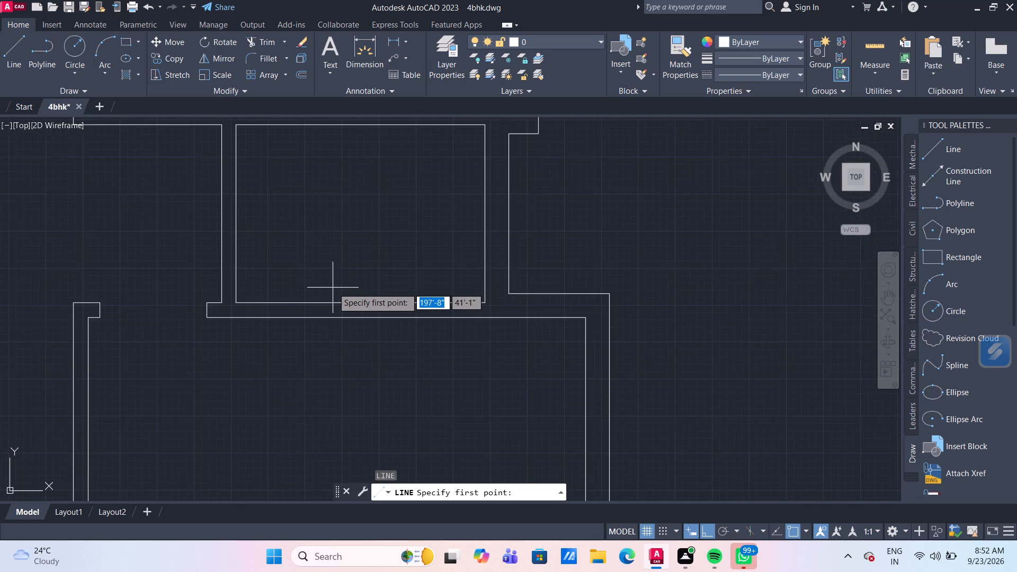
pyautogui.click(177, 310)
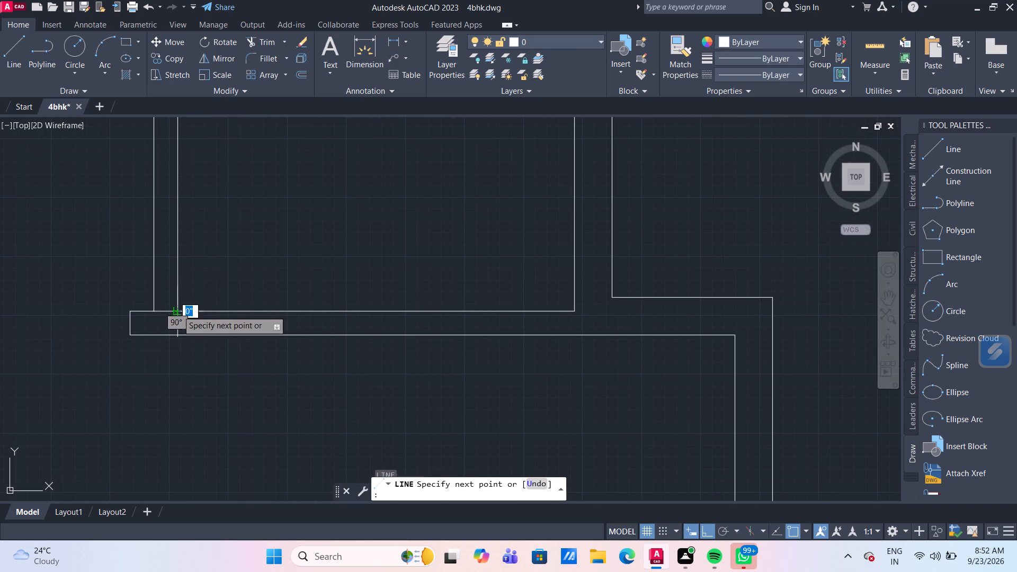
pyautogui.click(151, 310)
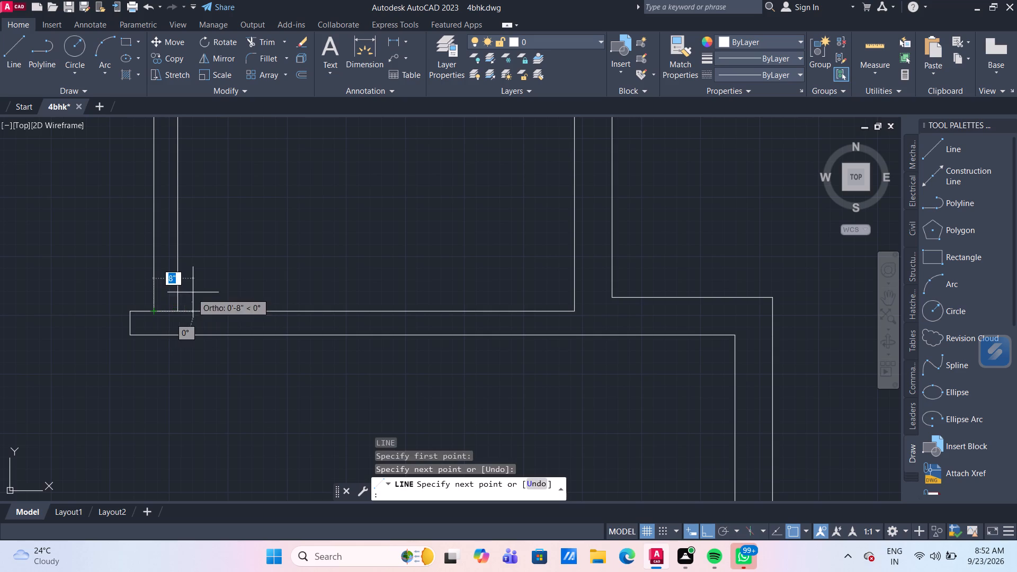
pyautogui.press('Escape')
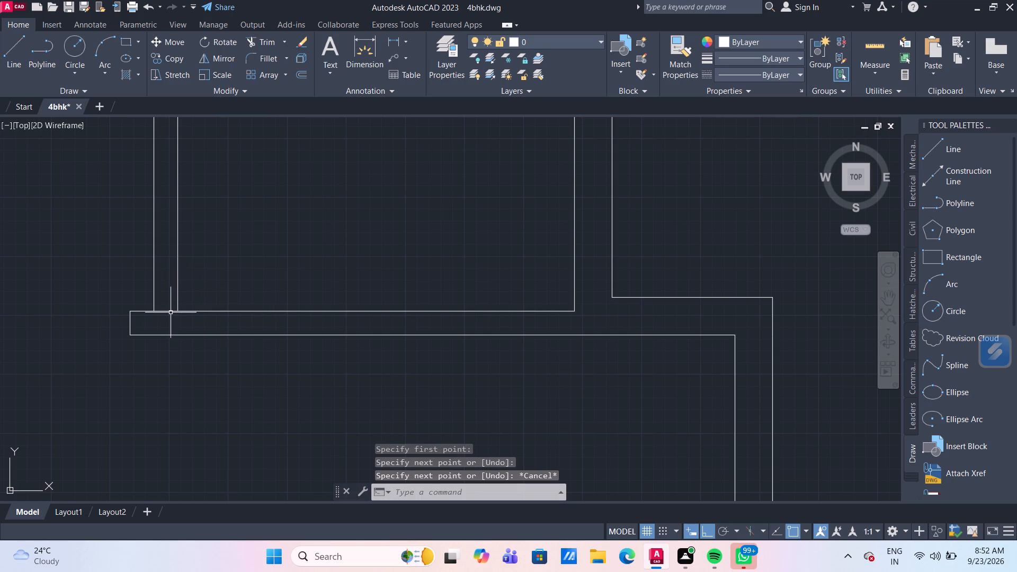
# Move that short line 5" up along the small room's left wall.
pyautogui.click(169, 312)
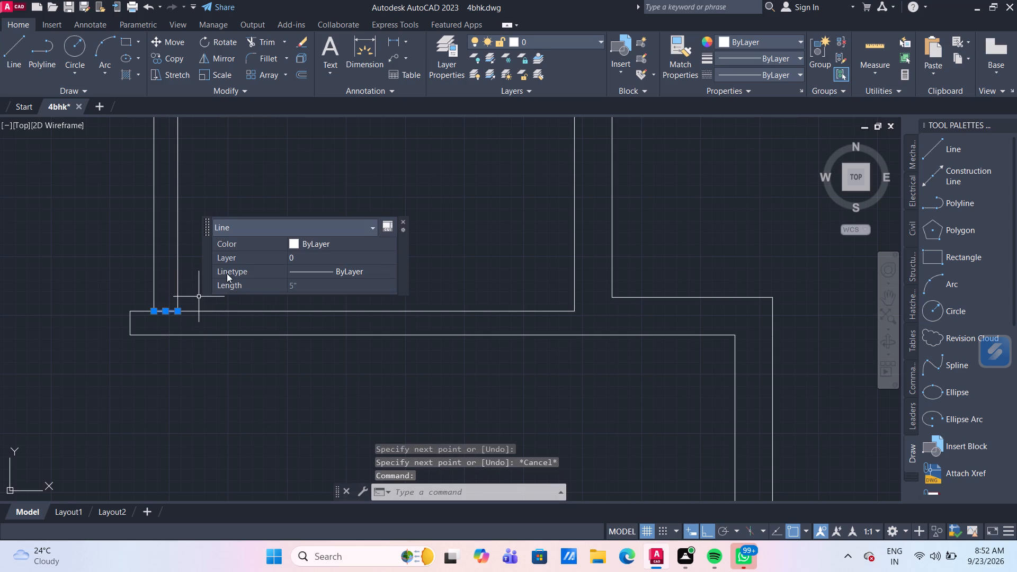
pyautogui.press('m')
pyautogui.press('Return')
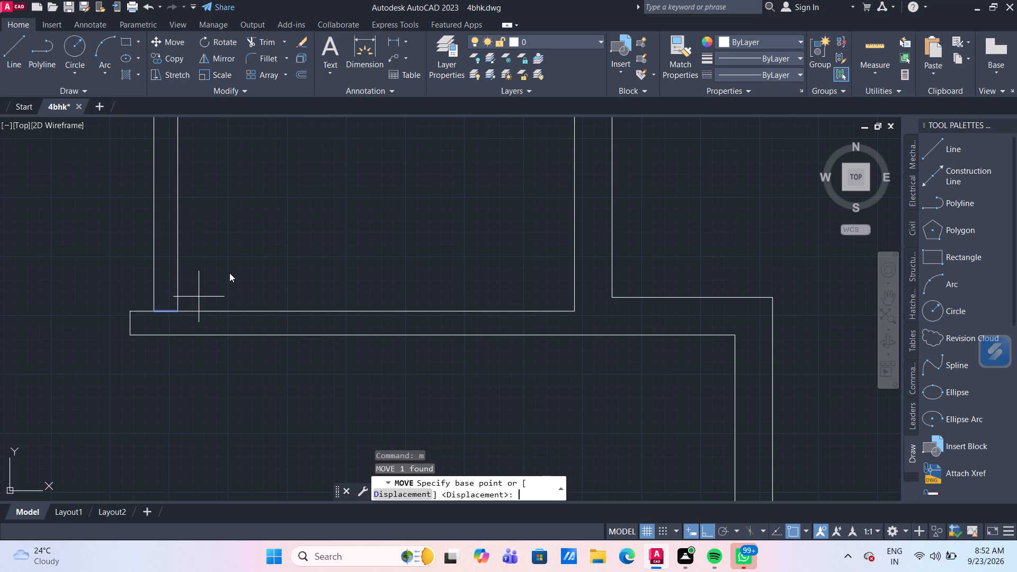
pyautogui.scroll(1, 176, 286)
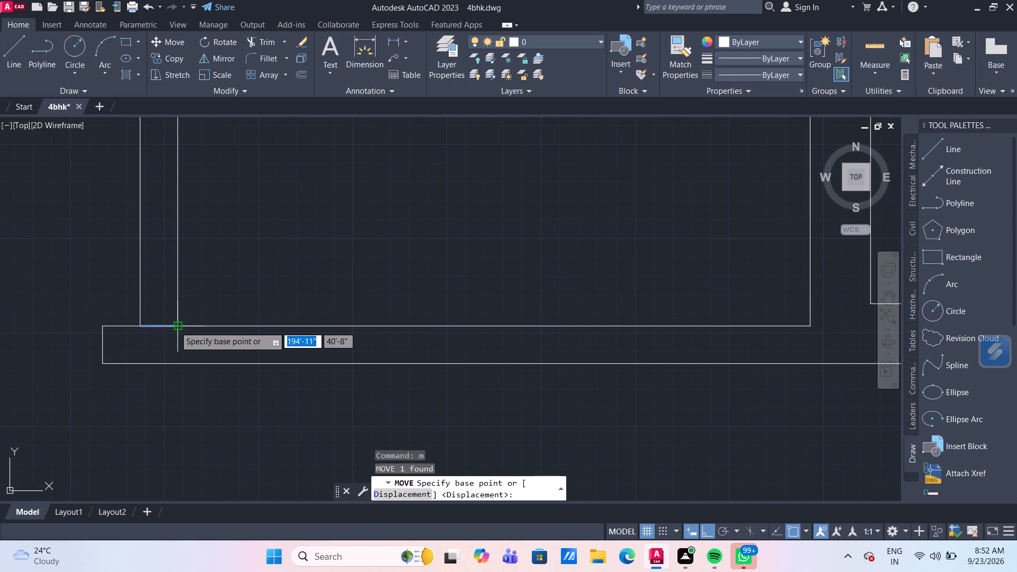
pyautogui.click(175, 326)
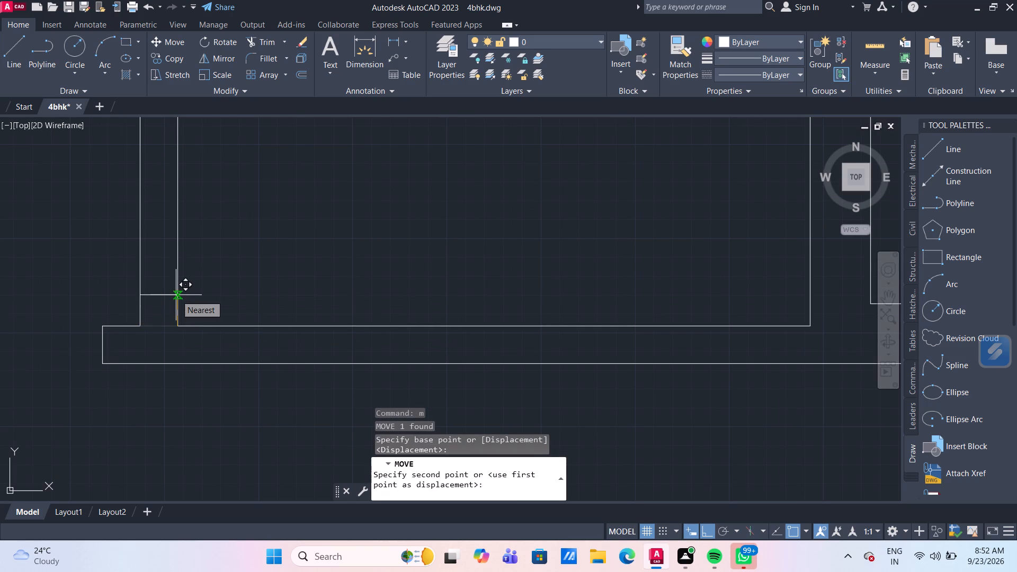
pyautogui.write('5"')
pyautogui.press('Return')
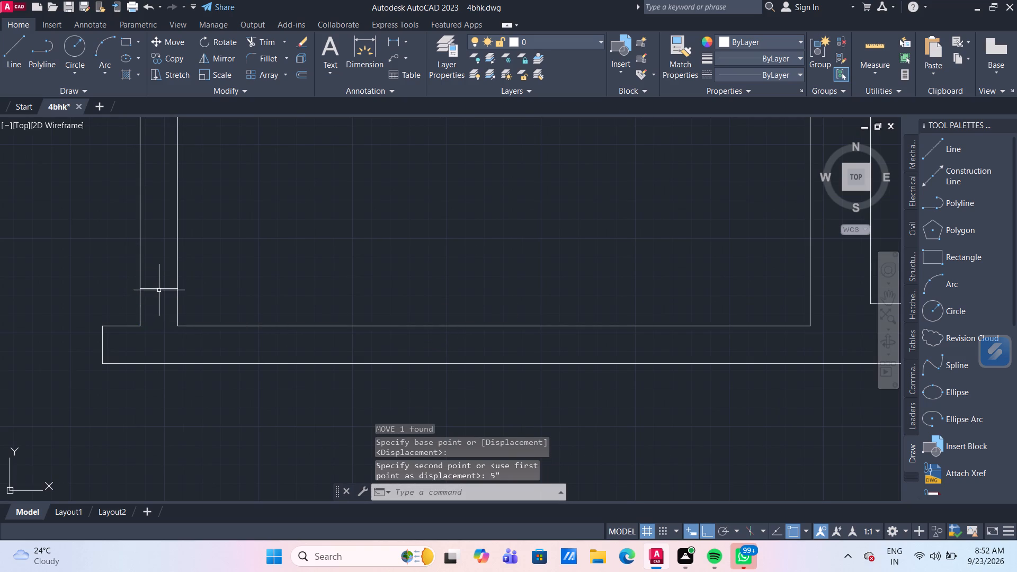
# Offset the short line 2'6" upward to mark the other side of the door opening in the small room's left wall.
pyautogui.click(159, 289)
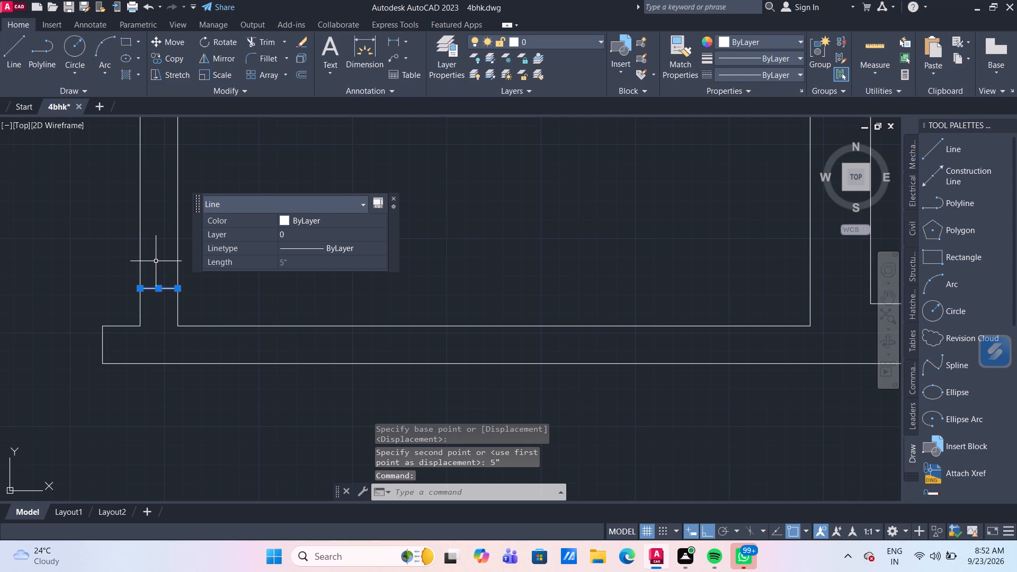
pyautogui.press('o')
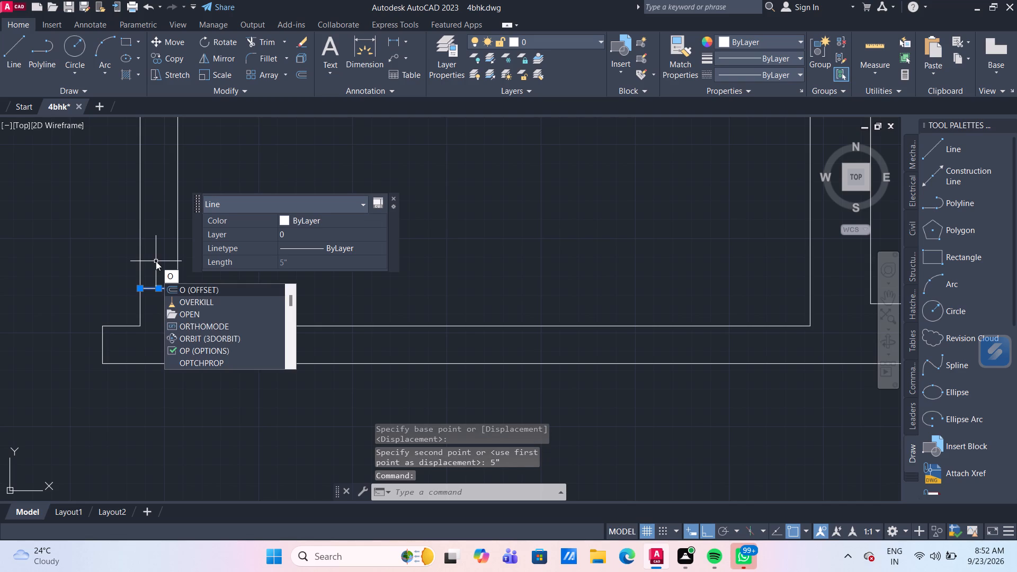
pyautogui.press('Return')
pyautogui.press('Return')
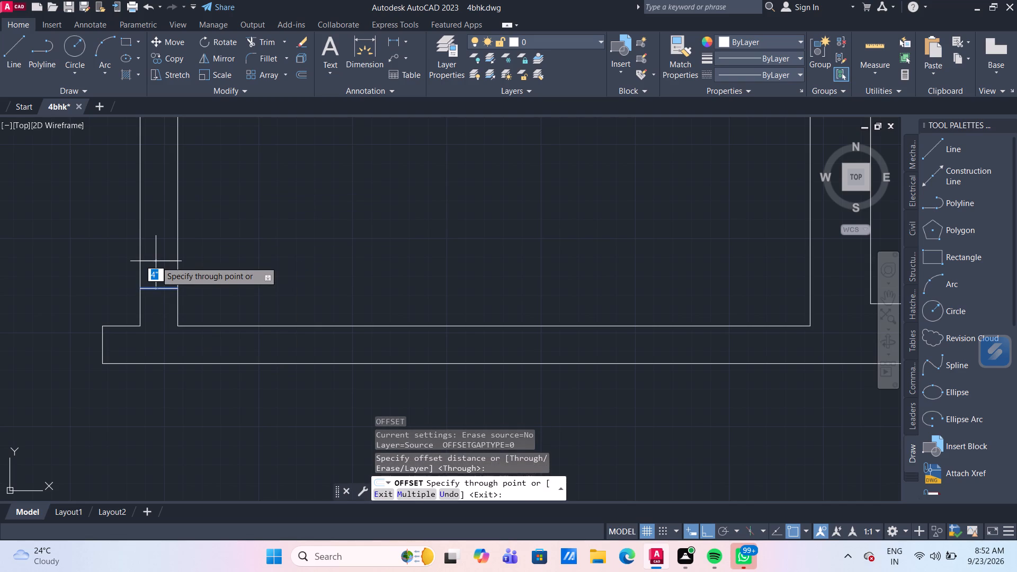
pyautogui.click(180, 285)
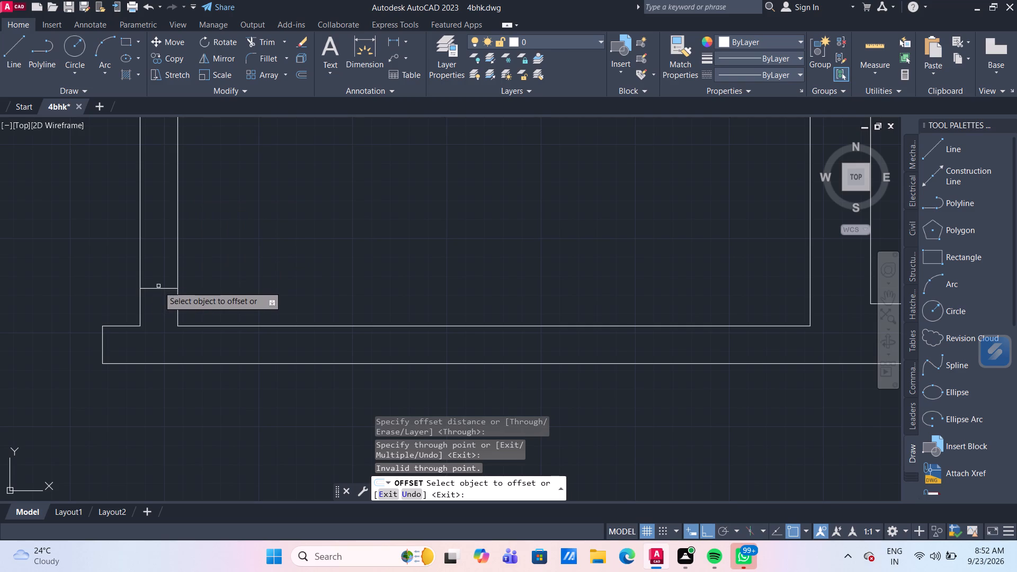
pyautogui.moveTo(159, 289); pyautogui.dragTo(163, 281)
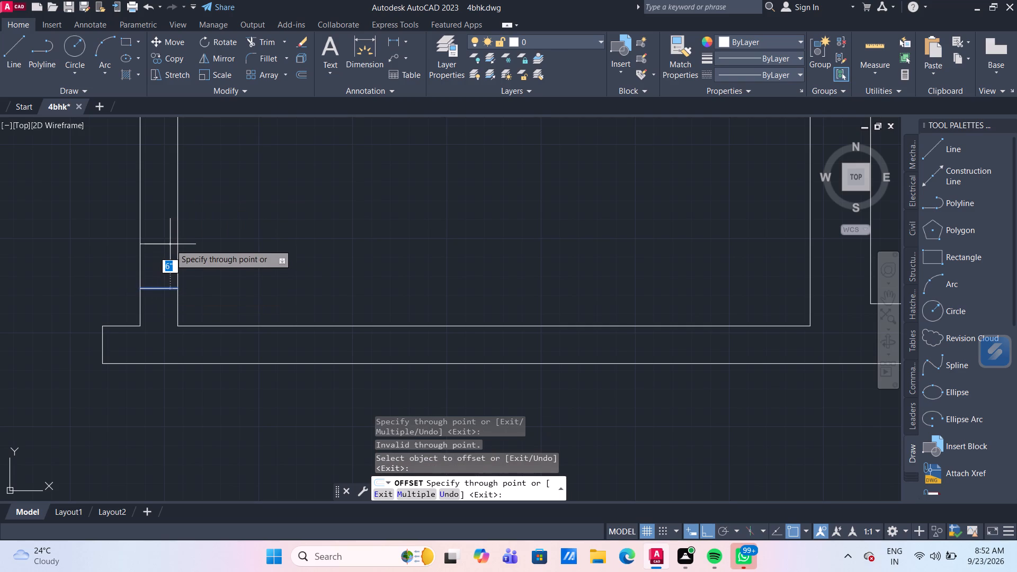
pyautogui.write('2\'6"')
pyautogui.press('Return')
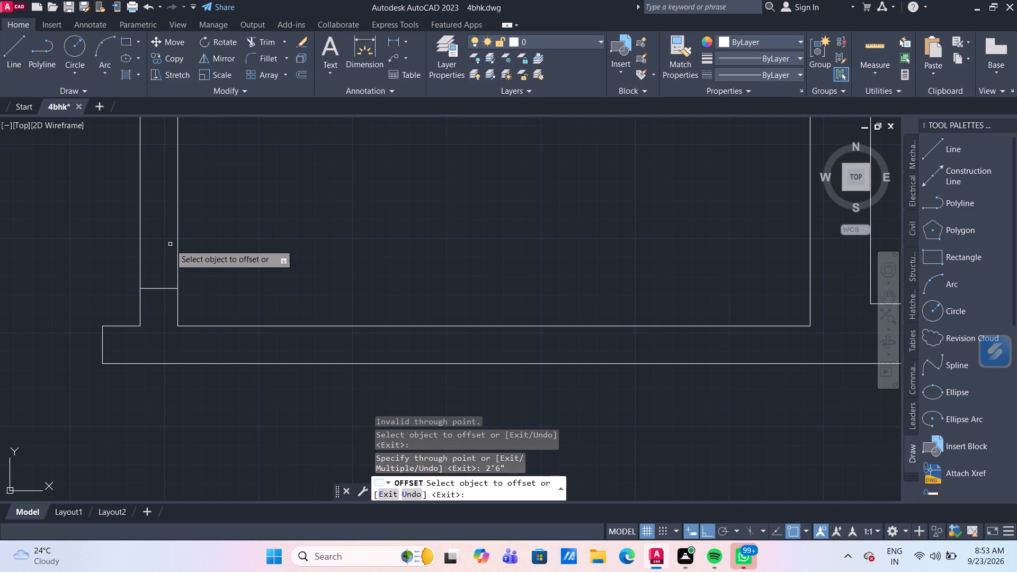
pyautogui.scroll(-3, 170, 244)
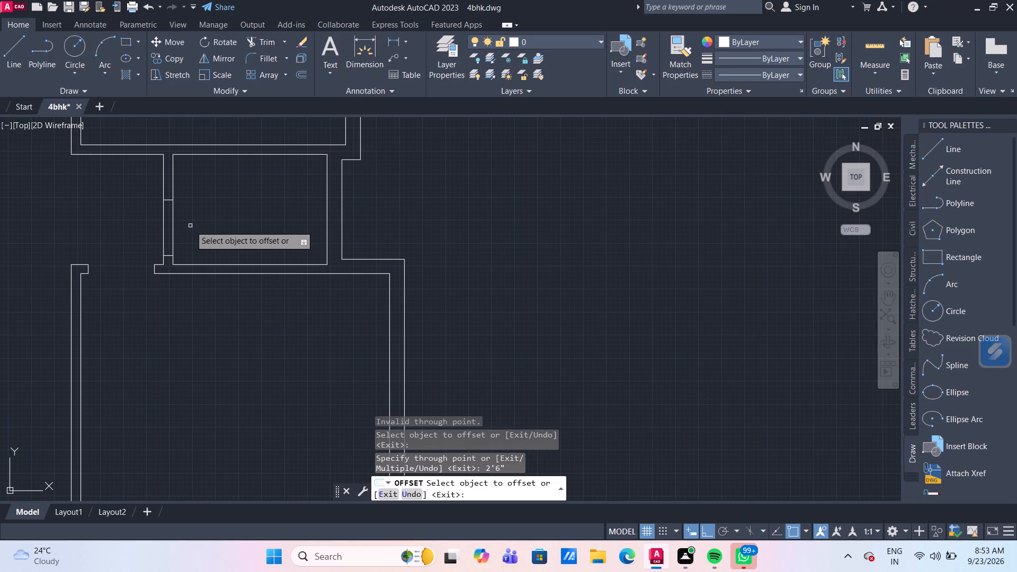
pyautogui.press('Escape')
# Trim both faces of the small room's left wall between the two short lines to cut the door opening.
pyautogui.write('tr')
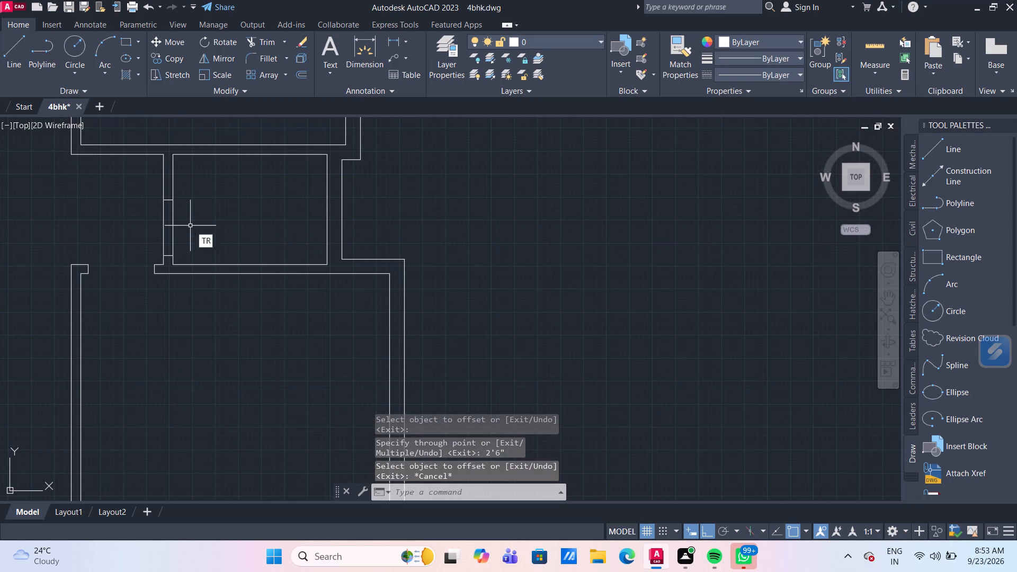
pyautogui.press('Return')
pyautogui.click(191, 226)
pyautogui.click(153, 219)
pyautogui.scroll(-2, 228, 235)
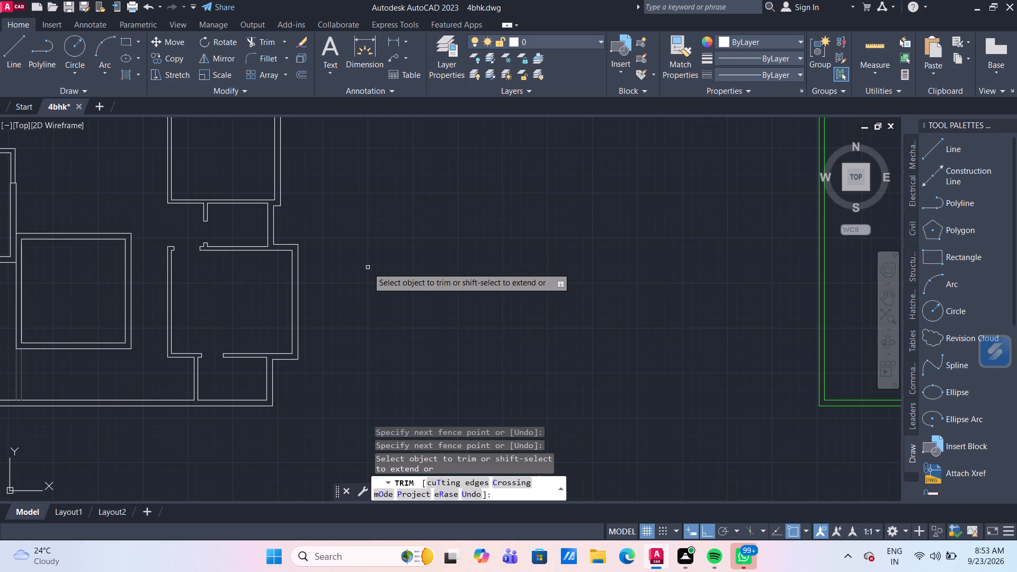
pyautogui.press('Escape')
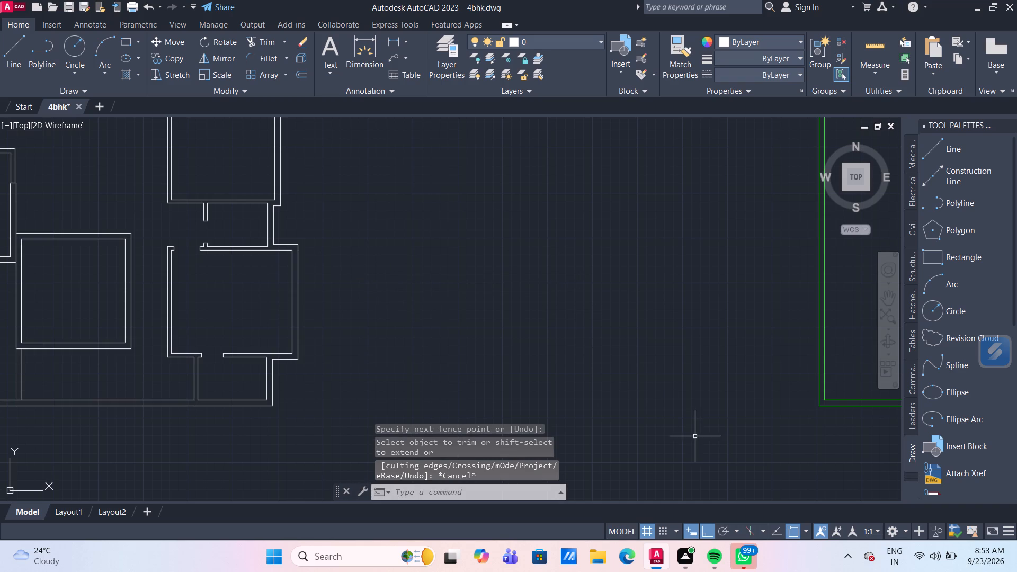
# Examine the room layout of the floor plan and compare it with the separate drawings on either side.
pyautogui.scroll(-3, 654, 363)
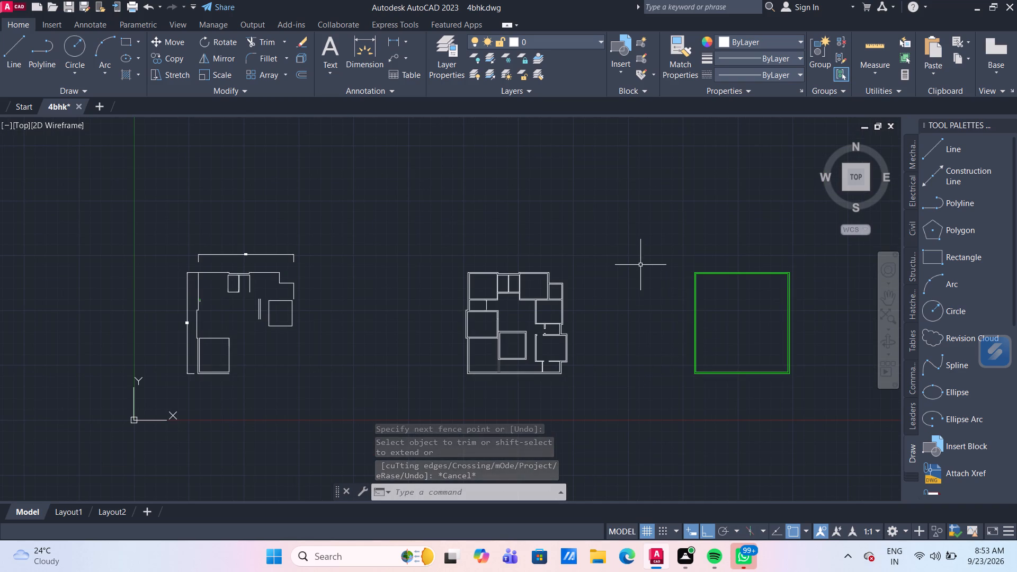
pyautogui.scroll(1, 326, 283)
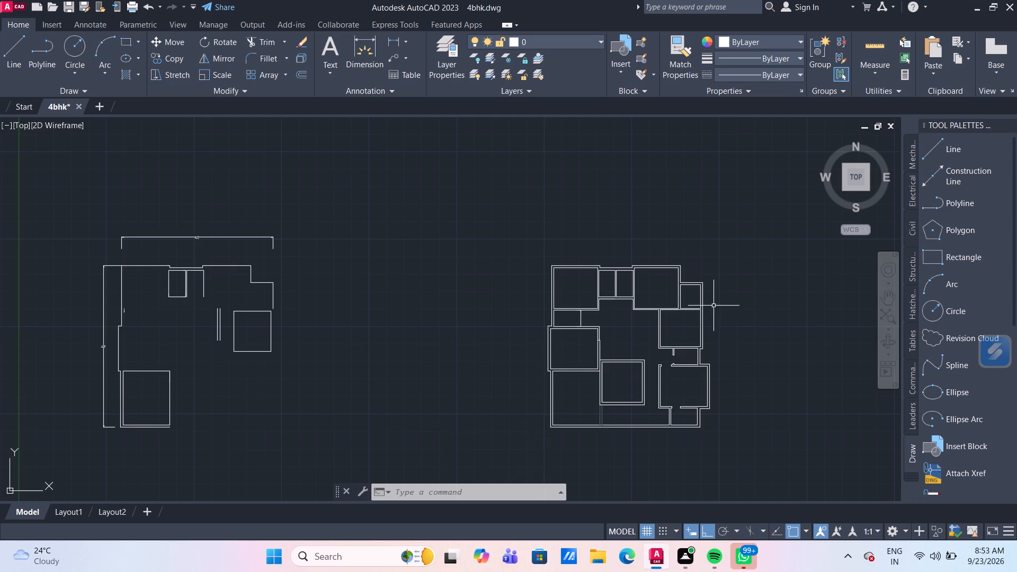
pyautogui.scroll(-1, 737, 340)
pyautogui.moveTo(737, 342); pyautogui.dragTo(481, 306, button='middle')
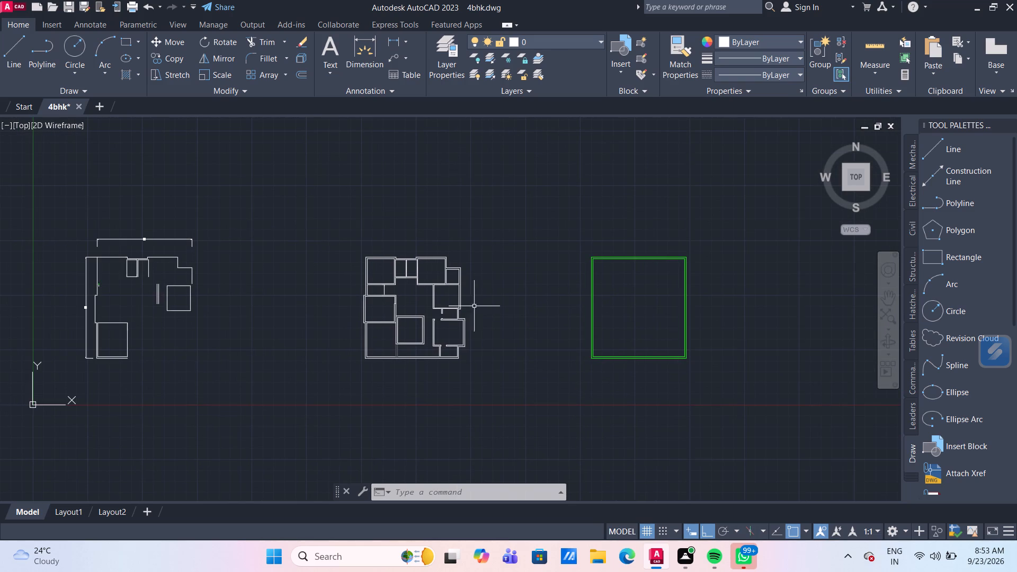
pyautogui.scroll(1, 415, 358)
pyautogui.scroll(2, 364, 333)
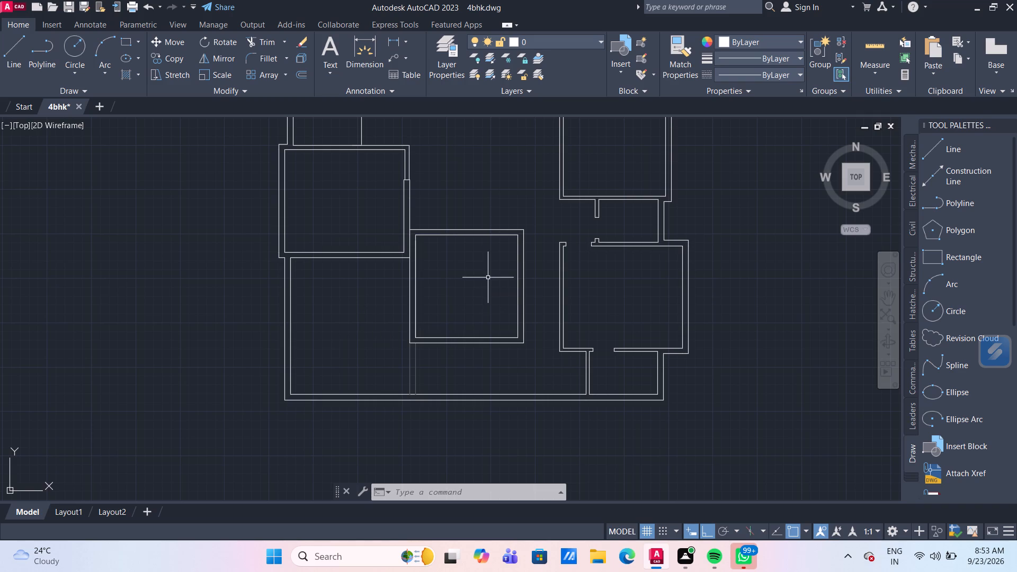
pyautogui.moveTo(351, 288); pyautogui.dragTo(358, 342, button='middle')
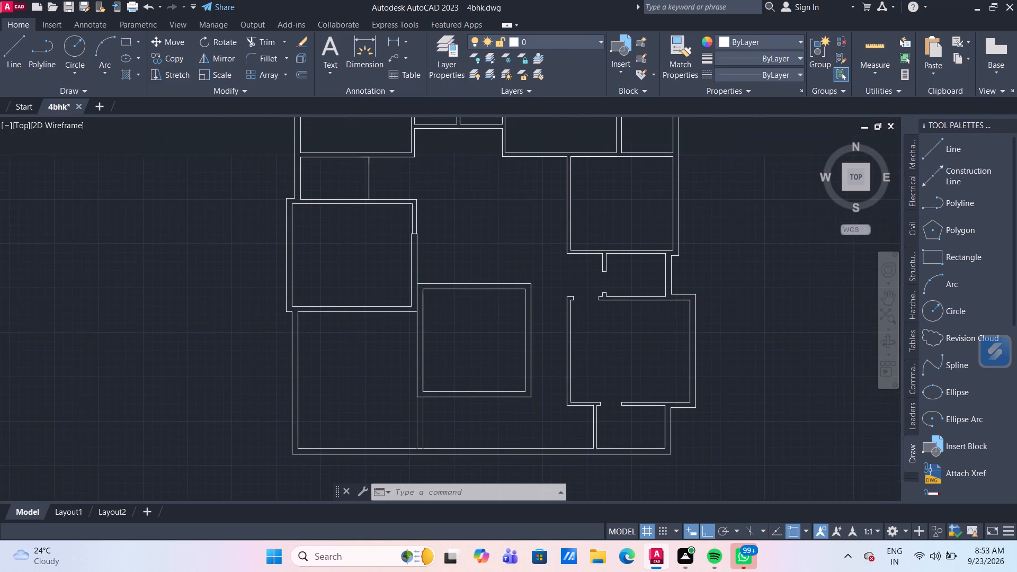
pyautogui.scroll(-2, 356, 334)
pyautogui.scroll(1, 428, 281)
pyautogui.scroll(-1, 414, 287)
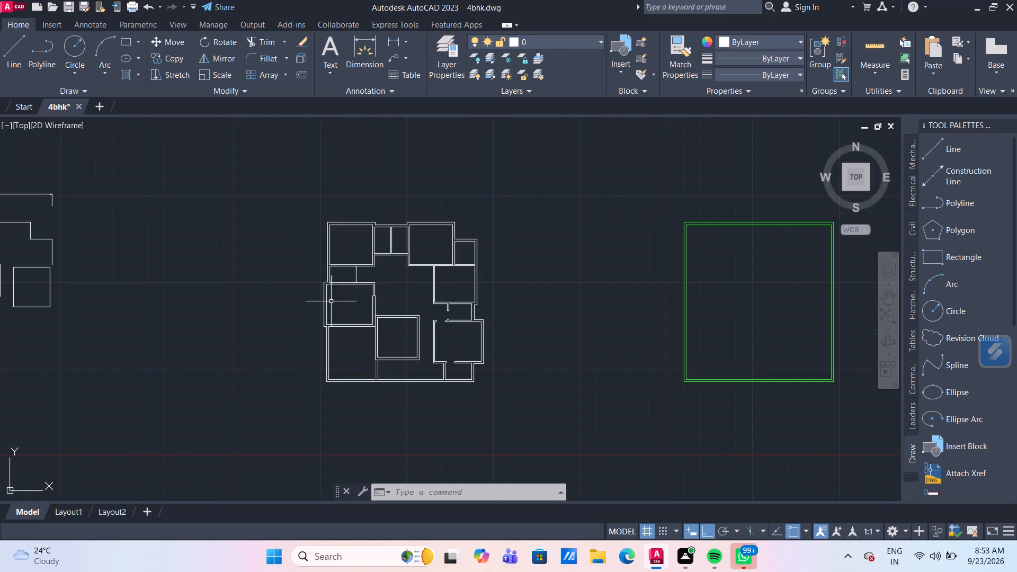
# Delete the leftover partial plan and its dimensions between the origin and the main floor plan.
pyautogui.scroll(-2, 193, 300)
pyautogui.moveTo(171, 327); pyautogui.dragTo(201, 334, button='middle')
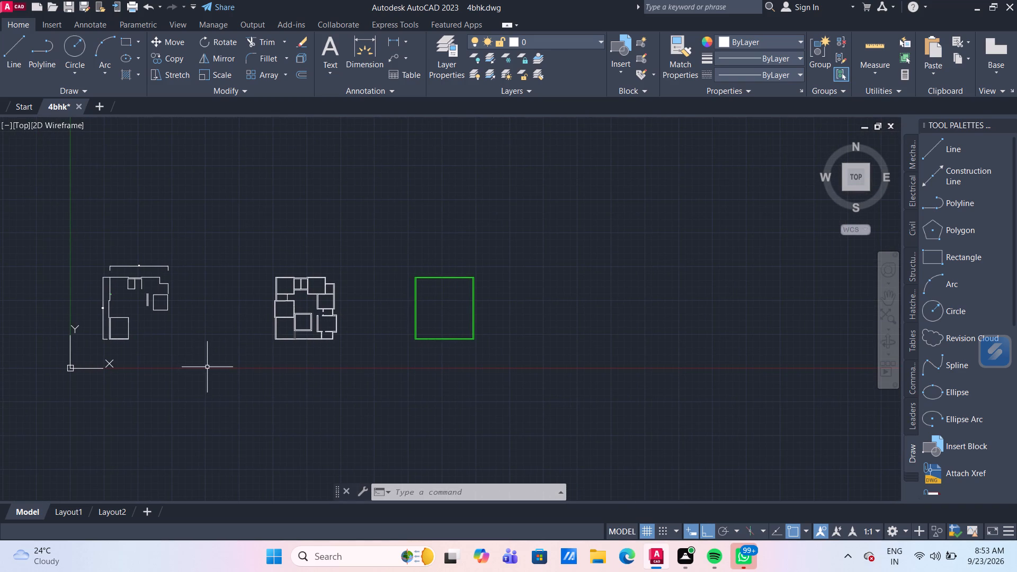
pyautogui.click(196, 359)
pyautogui.click(80, 231)
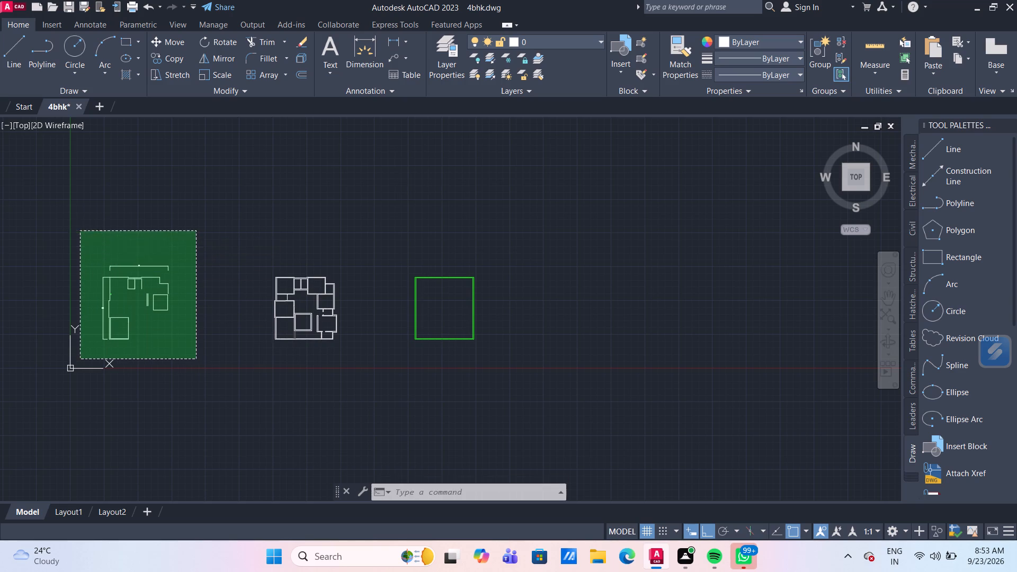
pyautogui.press('Delete')
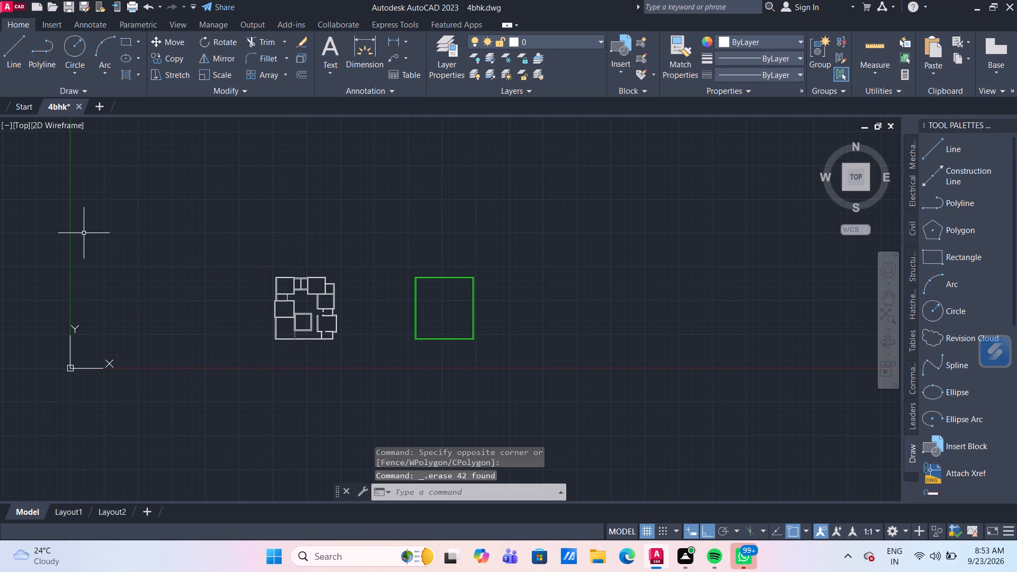
# Move the whole floor plan horizontally about 65' toward the origin, into the space cleared of the partial plan.
pyautogui.click(345, 348)
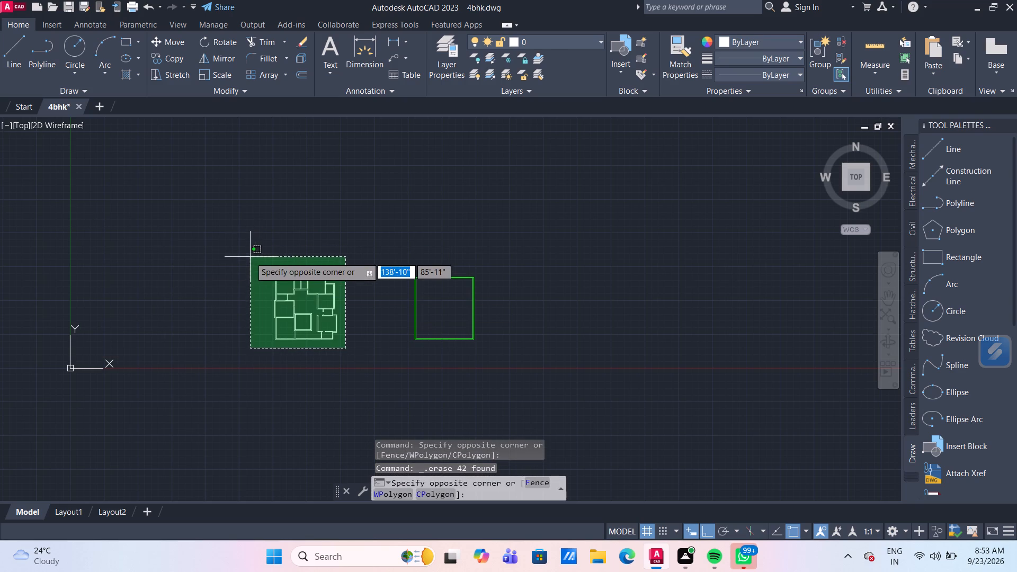
pyautogui.click(250, 257)
pyautogui.press('m')
pyautogui.press('Return')
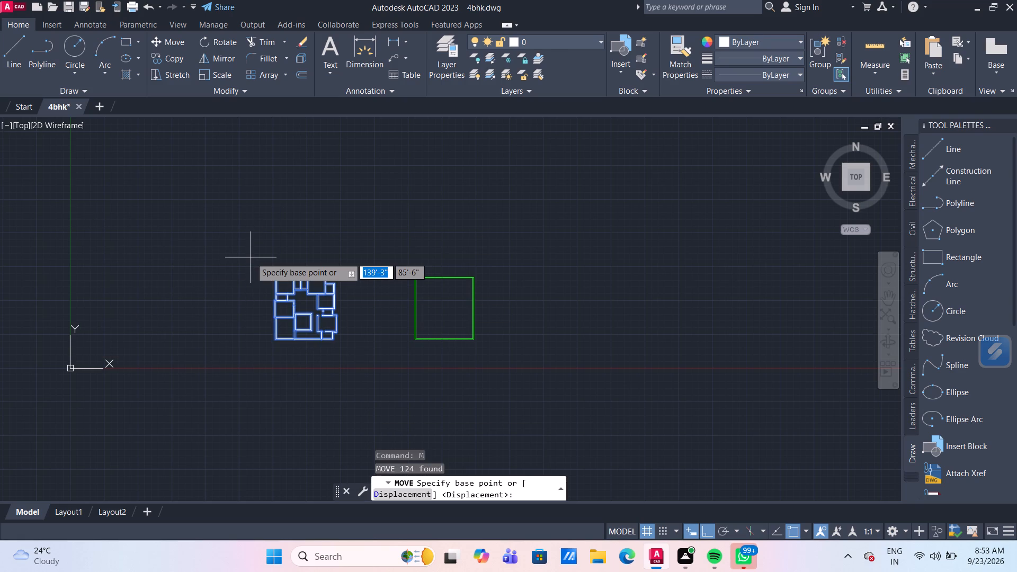
pyautogui.click(257, 266)
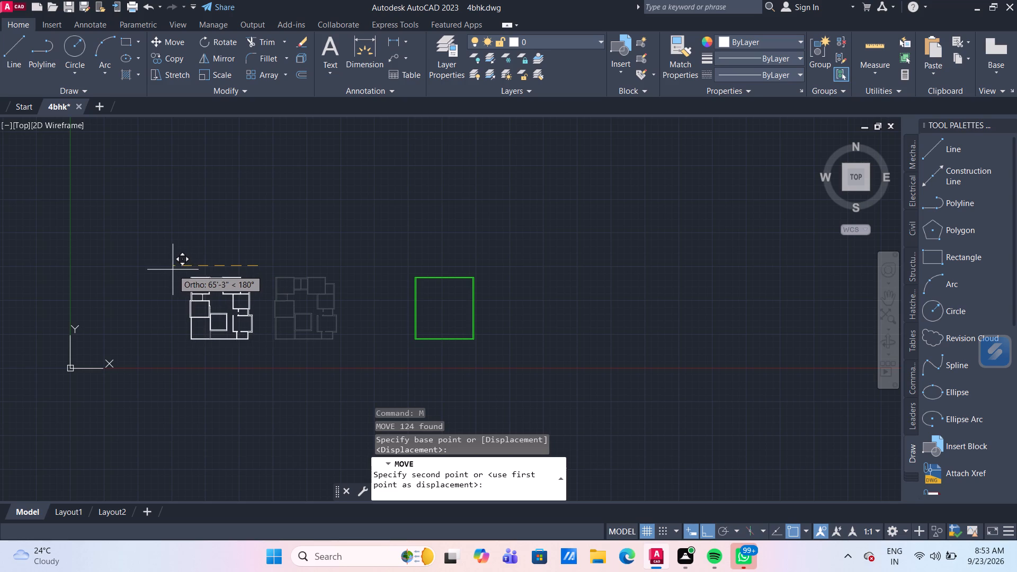
pyautogui.click(173, 270)
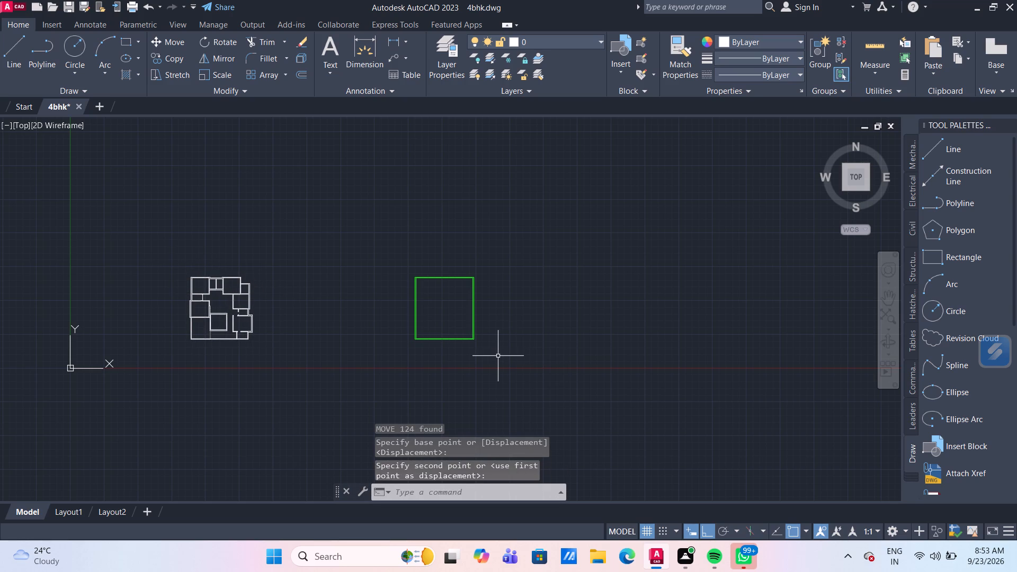
# Move the green double square outline horizontally toward the floor plan, leaving a small gap between the two.
pyautogui.moveTo(498, 356); pyautogui.dragTo(492, 339)
pyautogui.click(385, 209)
pyautogui.press('m')
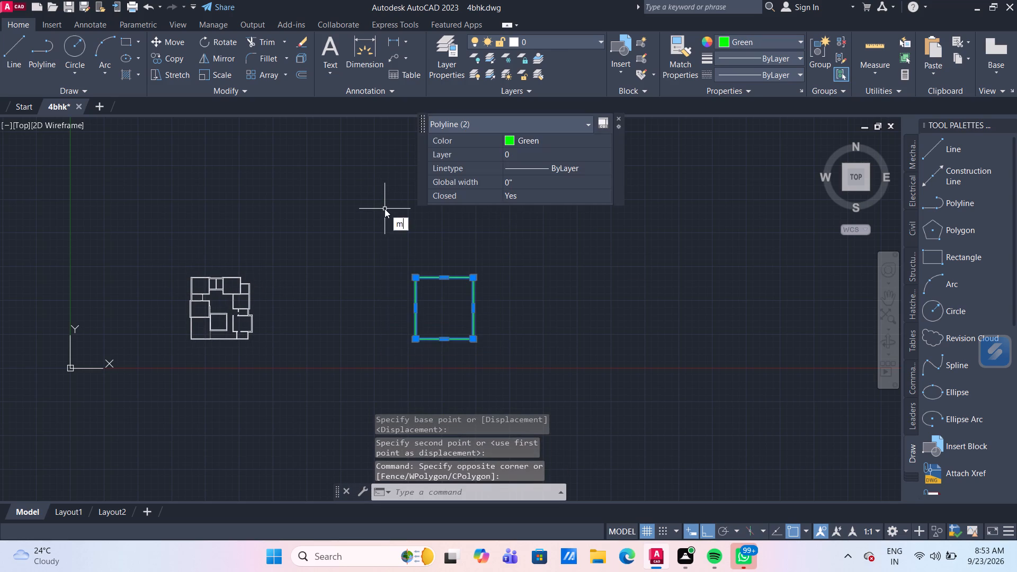
pyautogui.press('Return')
pyautogui.click(399, 260)
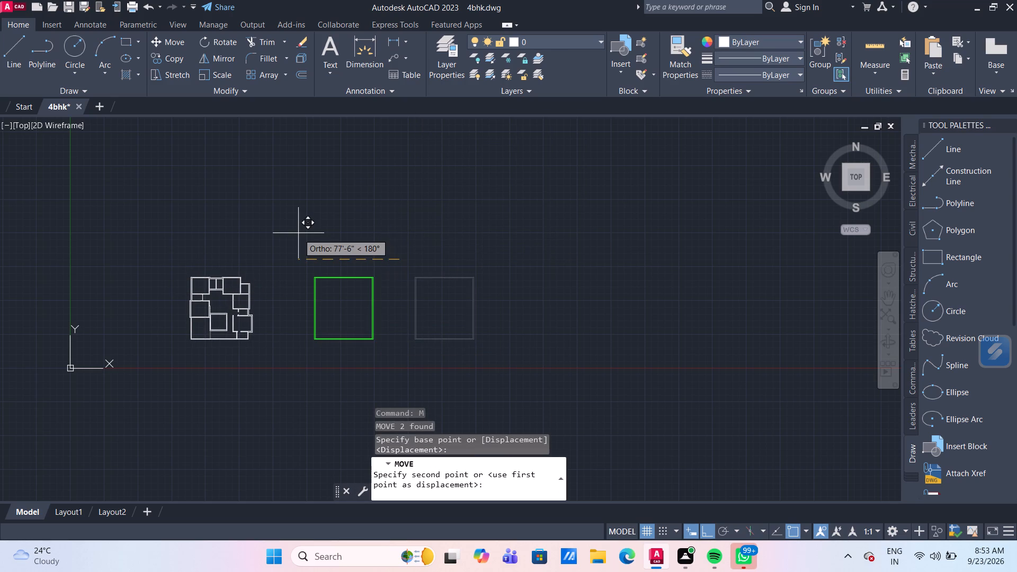
pyautogui.click(261, 233)
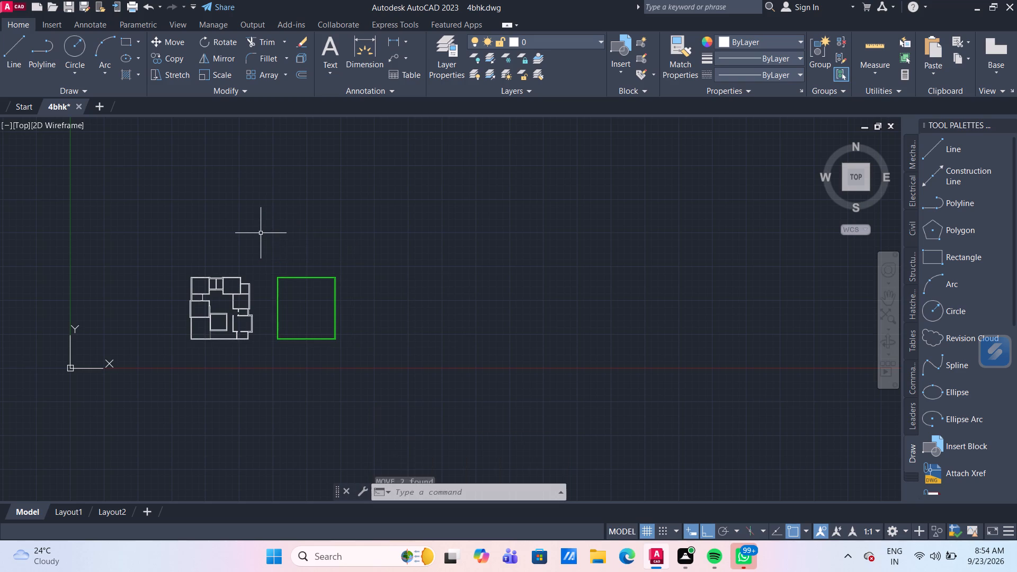
# Quick-measure the inside width and height of the room directly above the small room with the door opening.
pyautogui.scroll(4, 266, 320)
pyautogui.moveTo(265, 312); pyautogui.dragTo(392, 282, button='middle')
pyautogui.scroll(-1, 397, 287)
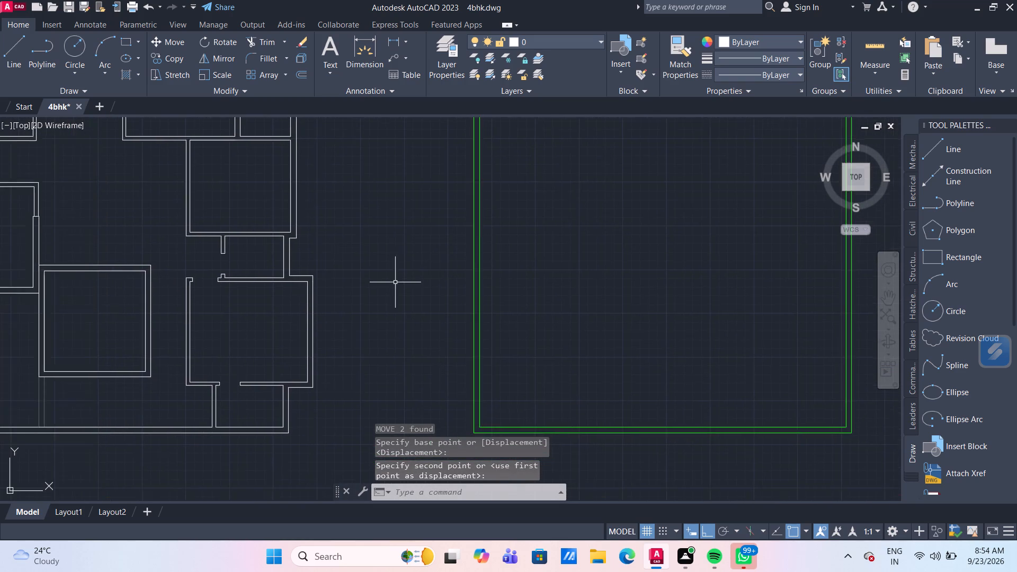
pyautogui.scroll(-1, 403, 299)
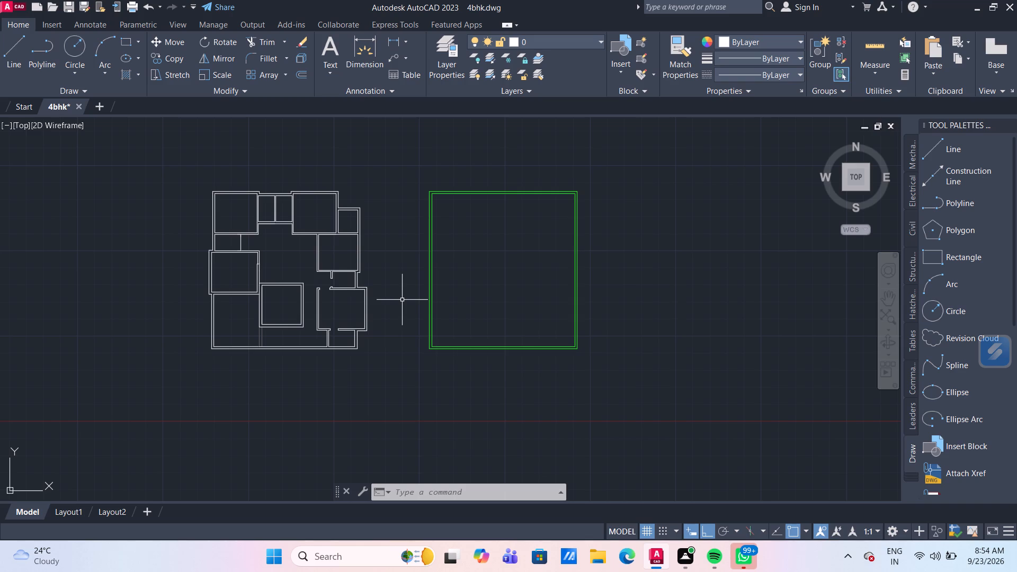
pyautogui.scroll(2, 260, 270)
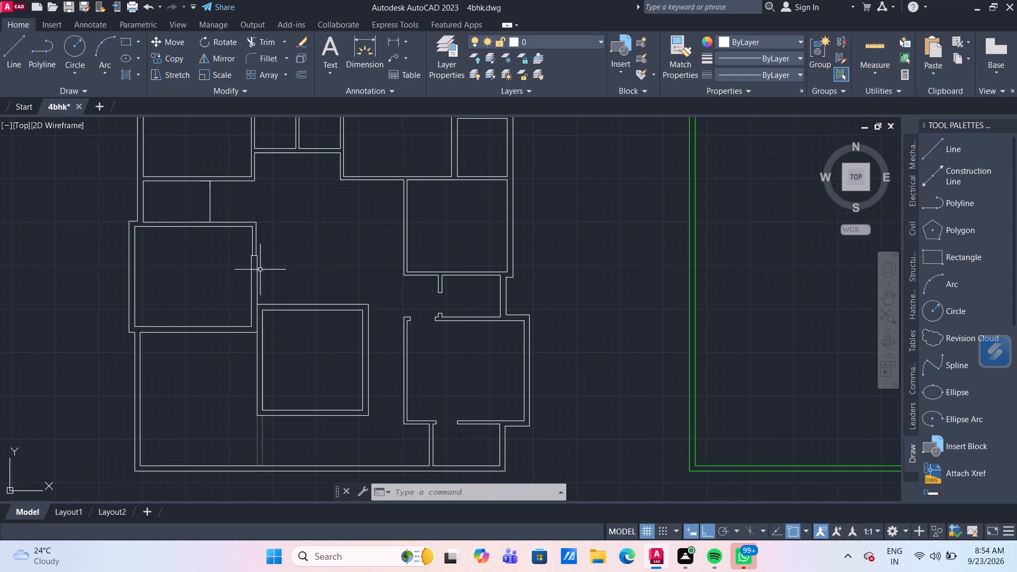
pyautogui.click(855, 45)
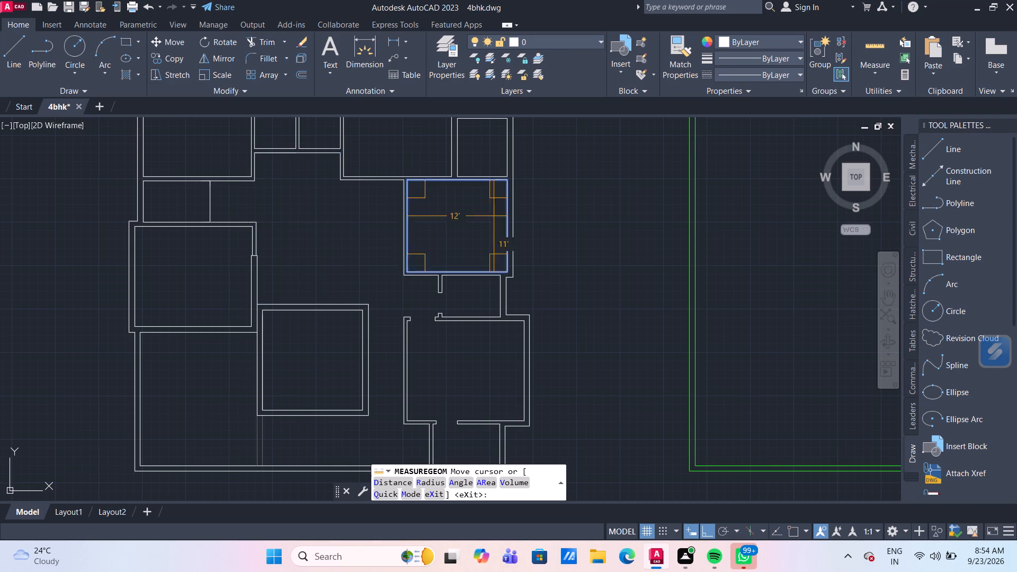
pyautogui.press('Escape')
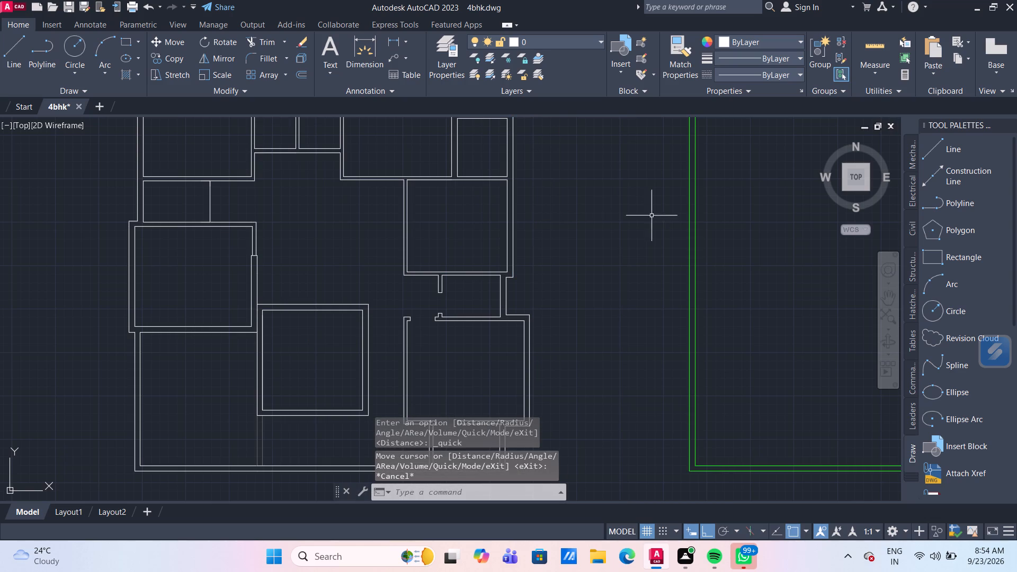
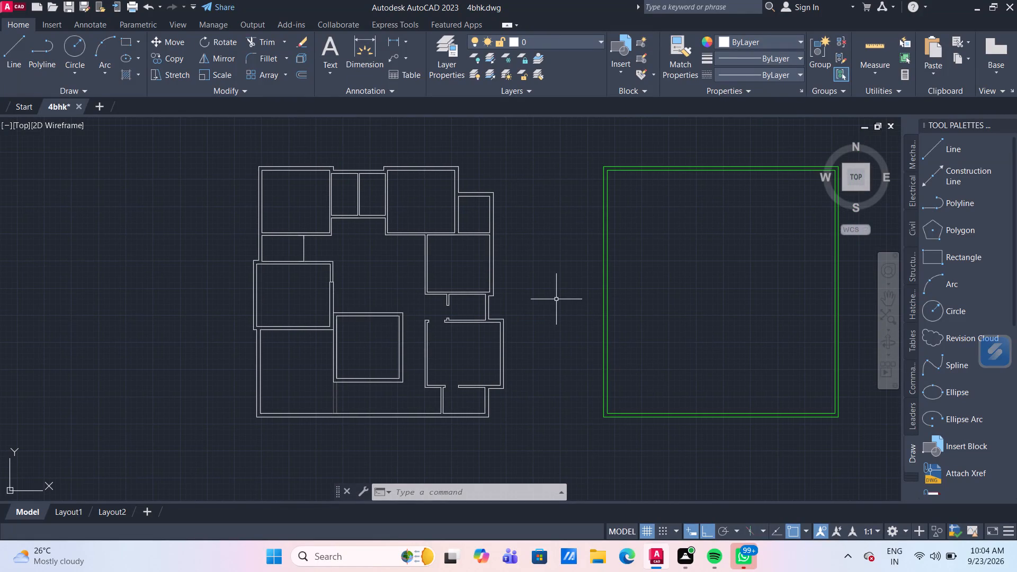
# Add a vertical overall dimension outside the plan's left side, from the top outer corner down to the bottom outer wall.
pyautogui.scroll(-1, 556, 299)
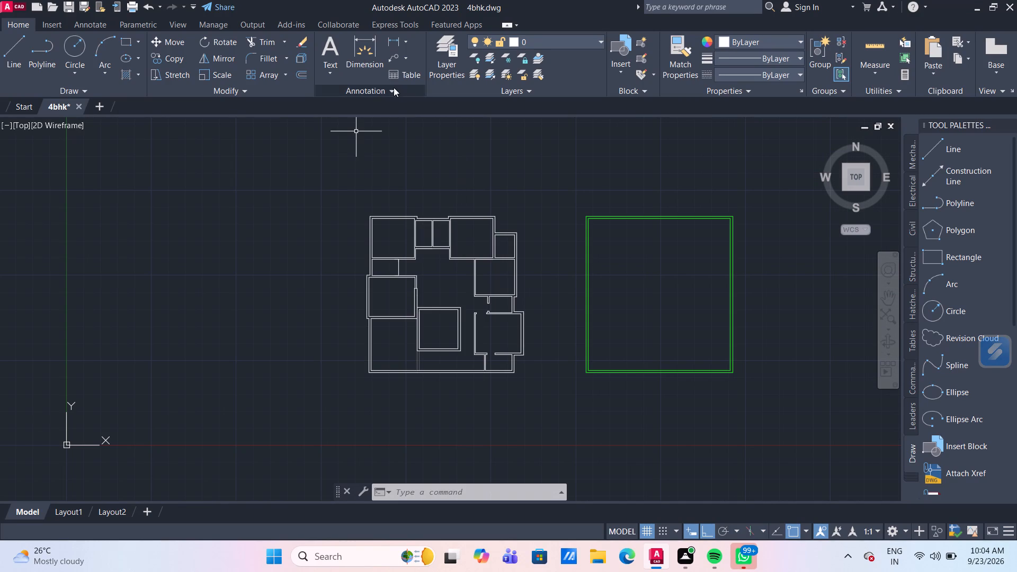
pyautogui.click(354, 44)
pyautogui.scroll(4, 360, 212)
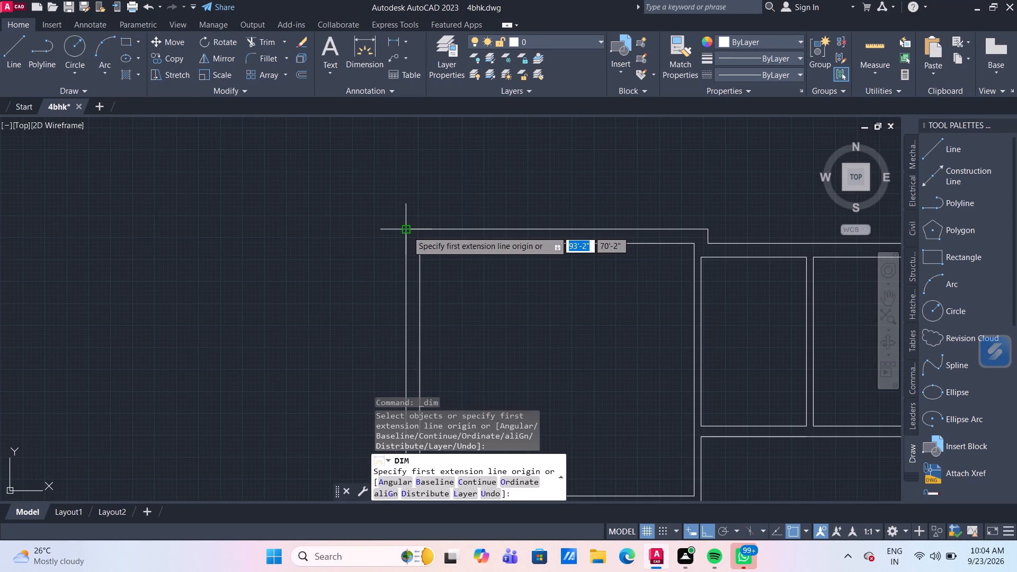
pyautogui.click(407, 231)
pyautogui.scroll(-3, 410, 300)
pyautogui.moveTo(413, 281); pyautogui.dragTo(391, 83, button='middle')
pyautogui.scroll(-1, 399, 194)
pyautogui.scroll(3, 404, 296)
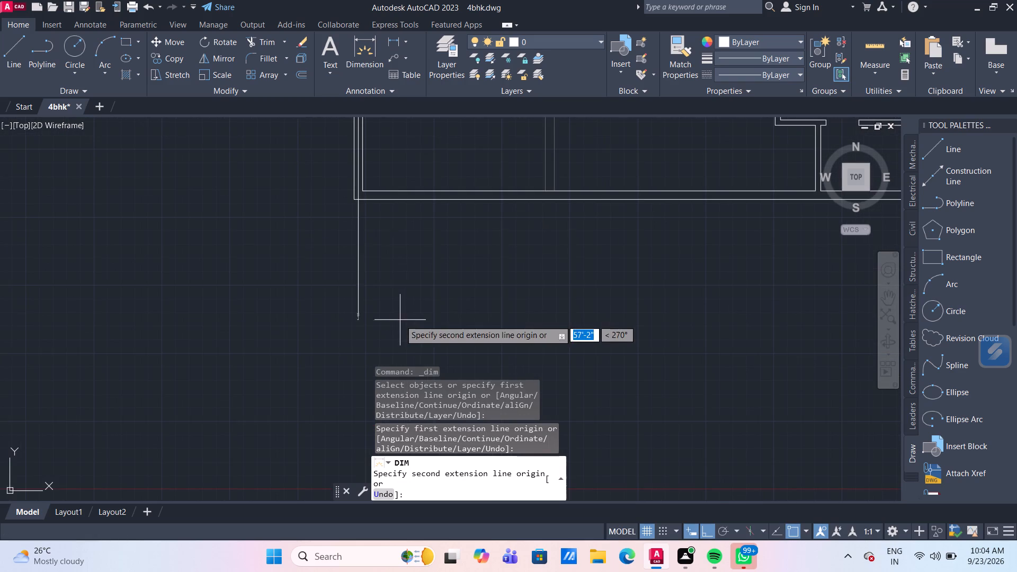
pyautogui.scroll(3, 367, 186)
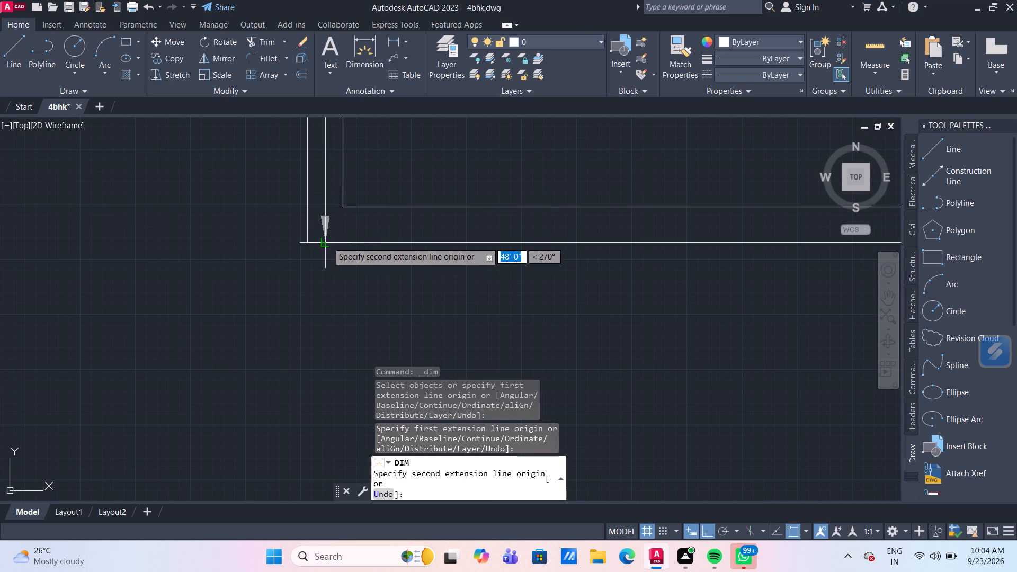
pyautogui.click(327, 242)
pyautogui.scroll(-2, 204, 236)
pyautogui.moveTo(210, 233); pyautogui.dragTo(217, 280, button='middle')
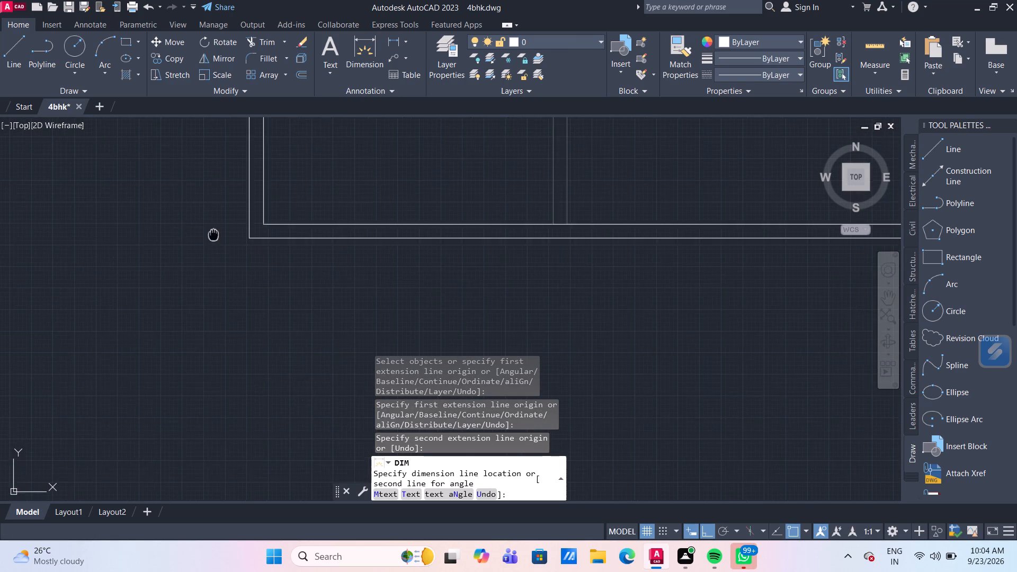
pyautogui.moveTo(217, 280); pyautogui.dragTo(220, 310, button='middle')
pyautogui.scroll(-2, 220, 304)
pyautogui.moveTo(192, 293); pyautogui.dragTo(184, 343, button='middle')
pyautogui.scroll(-1, 184, 342)
pyautogui.click(182, 339)
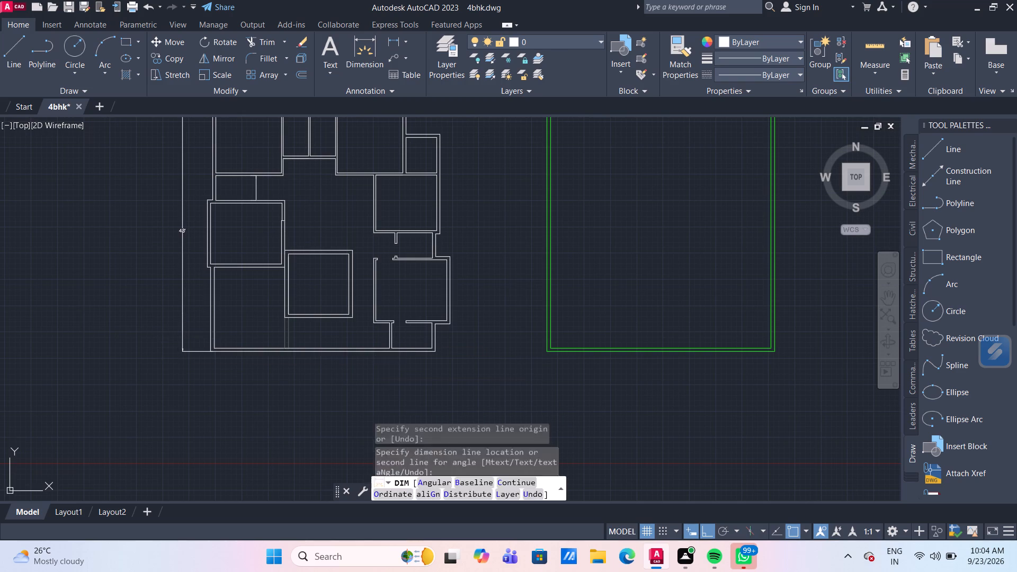
# Add a horizontal overall dimension above the plan, from the top-left outer corner to the extent of the upper-right room's outer wall.
pyautogui.moveTo(249, 133); pyautogui.dragTo(203, 251, button='middle')
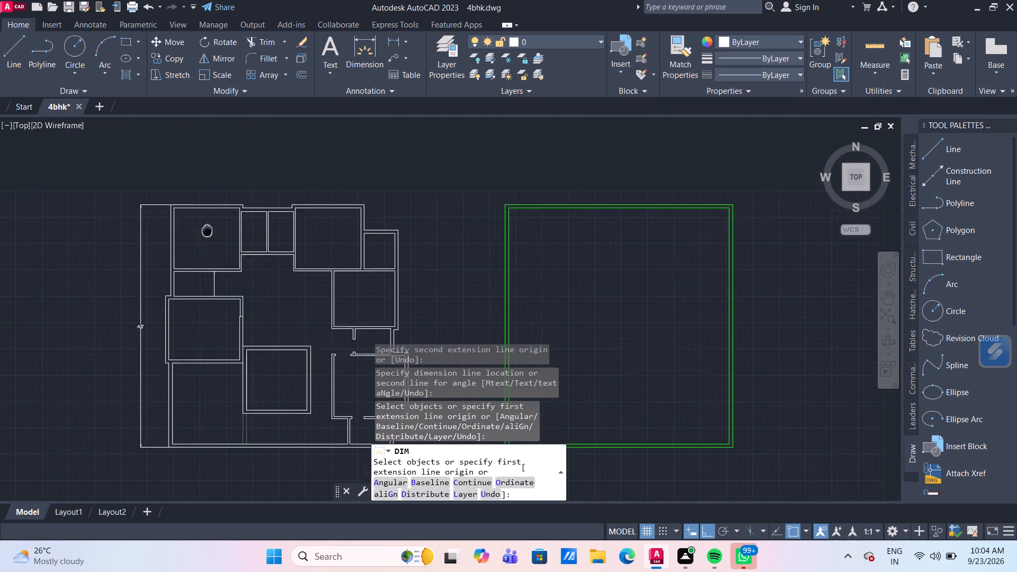
pyautogui.moveTo(203, 251); pyautogui.dragTo(203, 257, button='middle')
pyautogui.scroll(1, 195, 217)
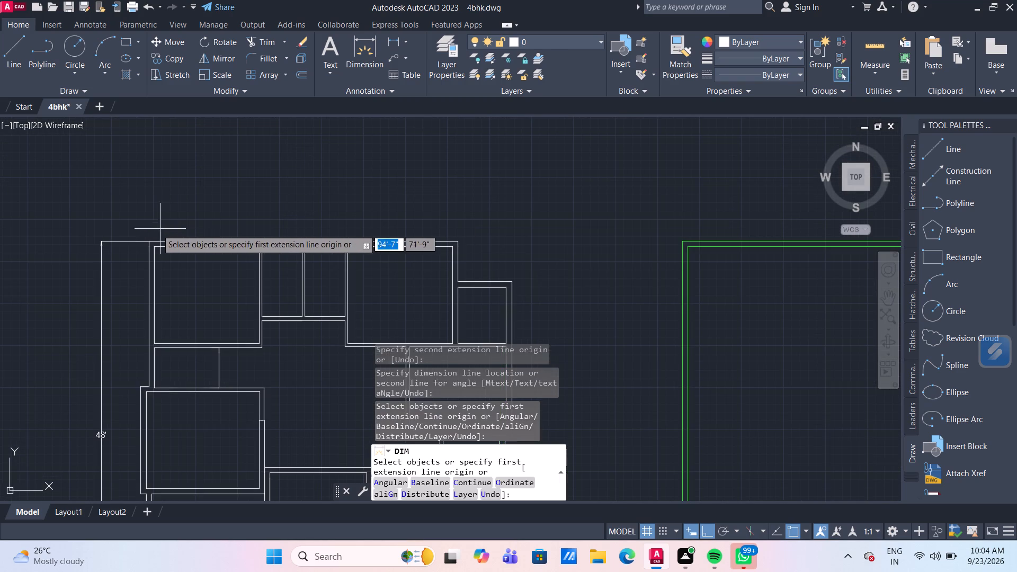
pyautogui.click(150, 243)
pyautogui.scroll(1, 492, 260)
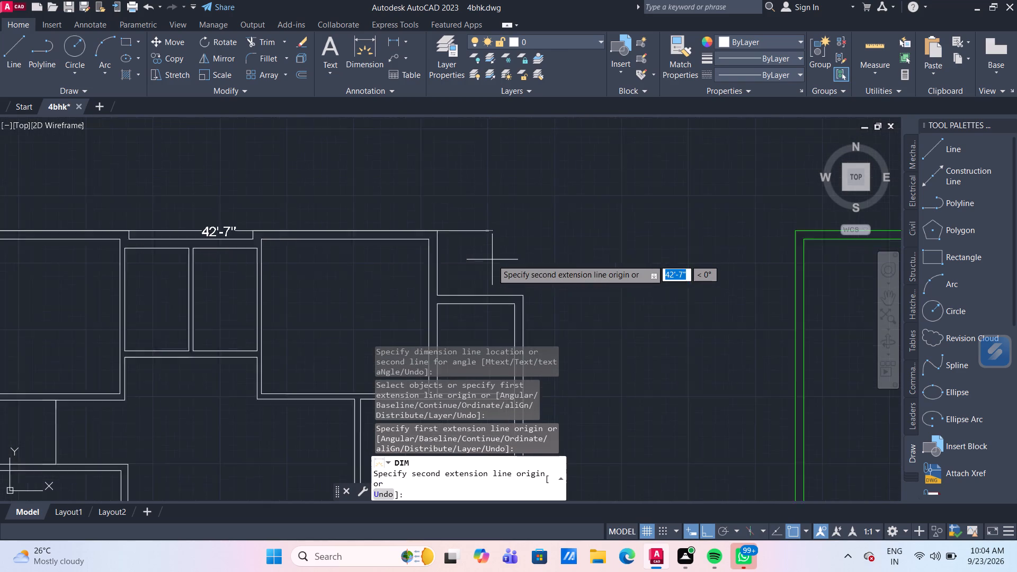
pyautogui.scroll(2, 492, 260)
pyautogui.scroll(-2, 586, 236)
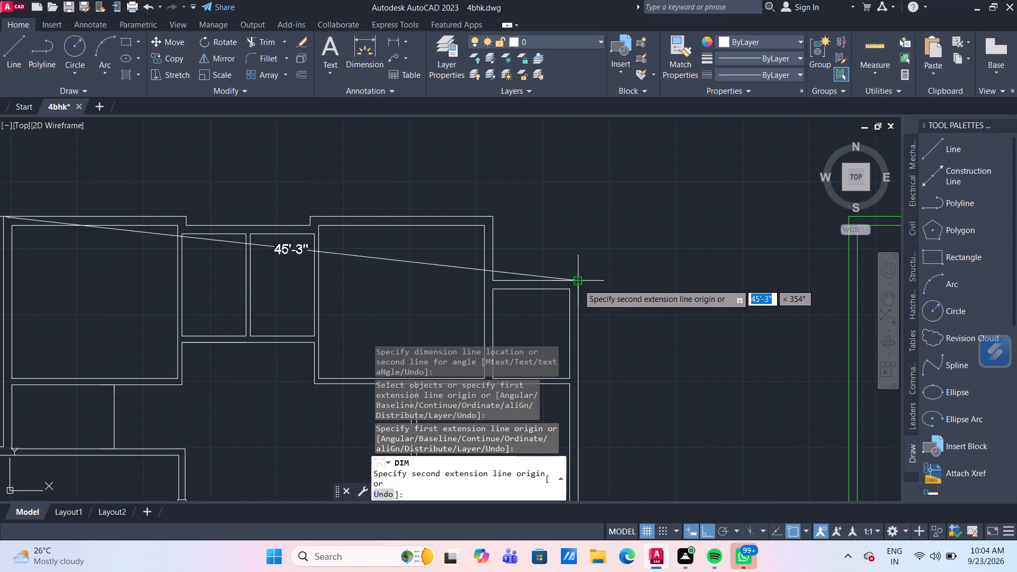
pyautogui.click(579, 218)
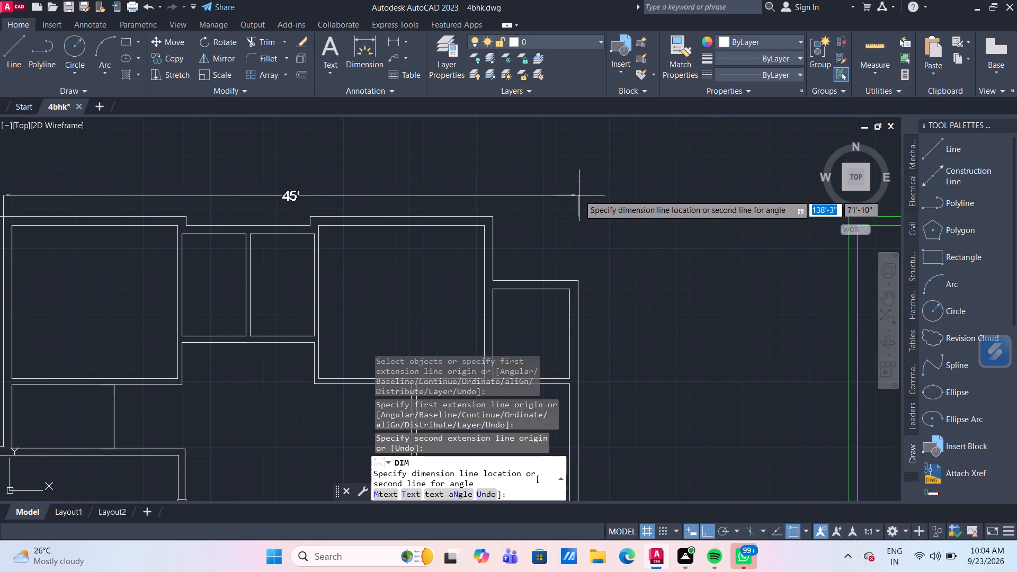
pyautogui.scroll(-1, 581, 163)
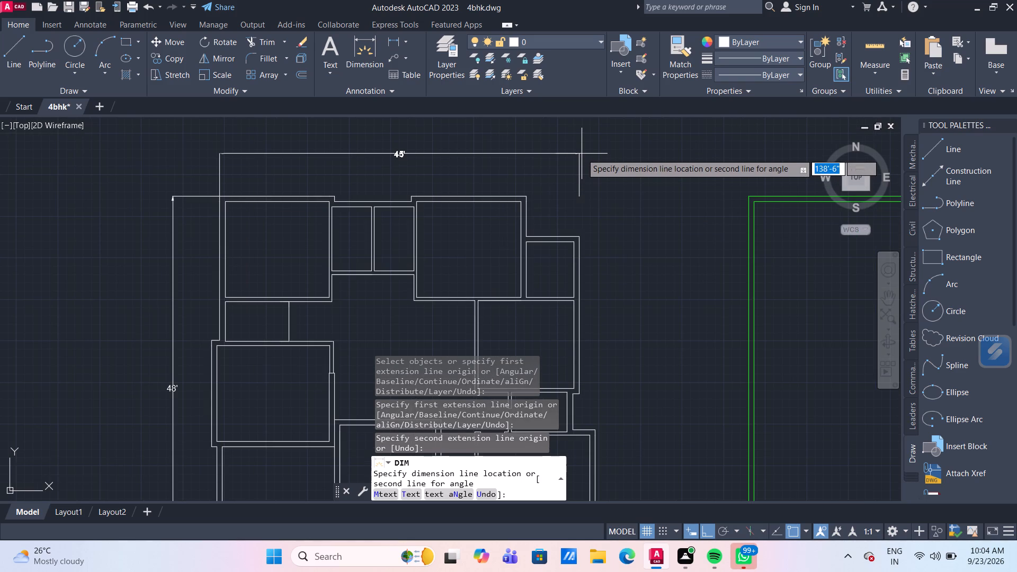
pyautogui.click(582, 153)
pyautogui.scroll(-1, 621, 219)
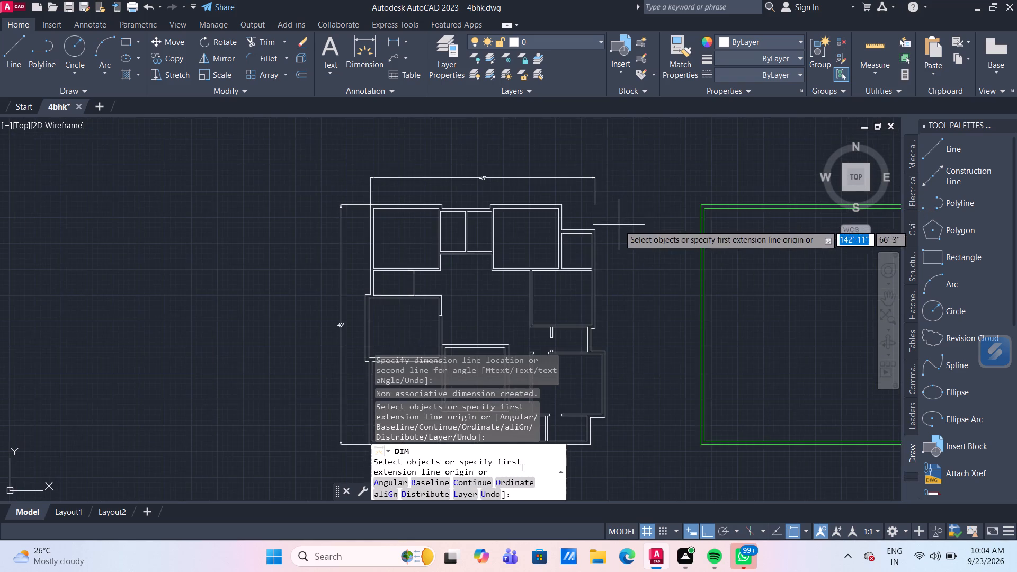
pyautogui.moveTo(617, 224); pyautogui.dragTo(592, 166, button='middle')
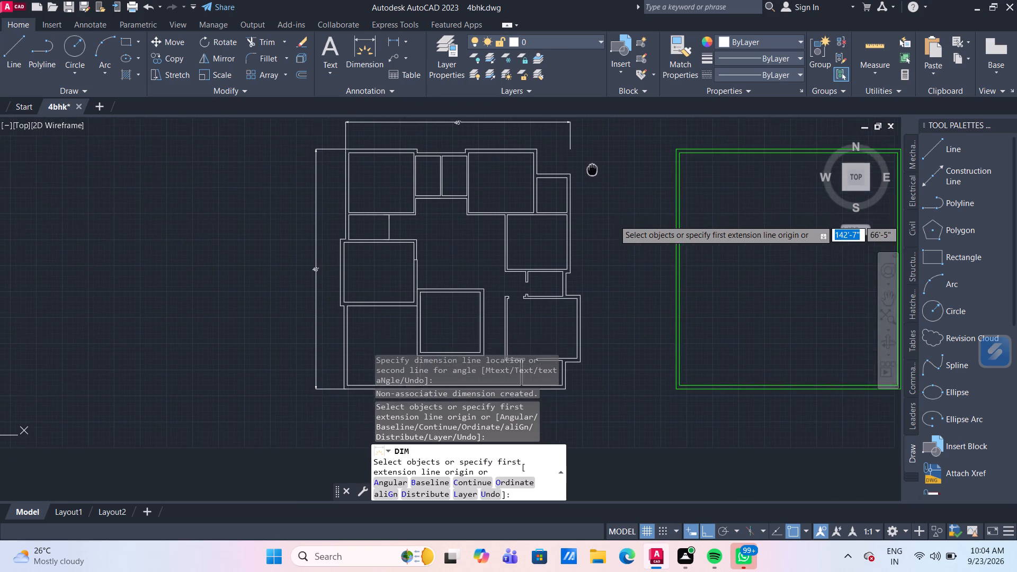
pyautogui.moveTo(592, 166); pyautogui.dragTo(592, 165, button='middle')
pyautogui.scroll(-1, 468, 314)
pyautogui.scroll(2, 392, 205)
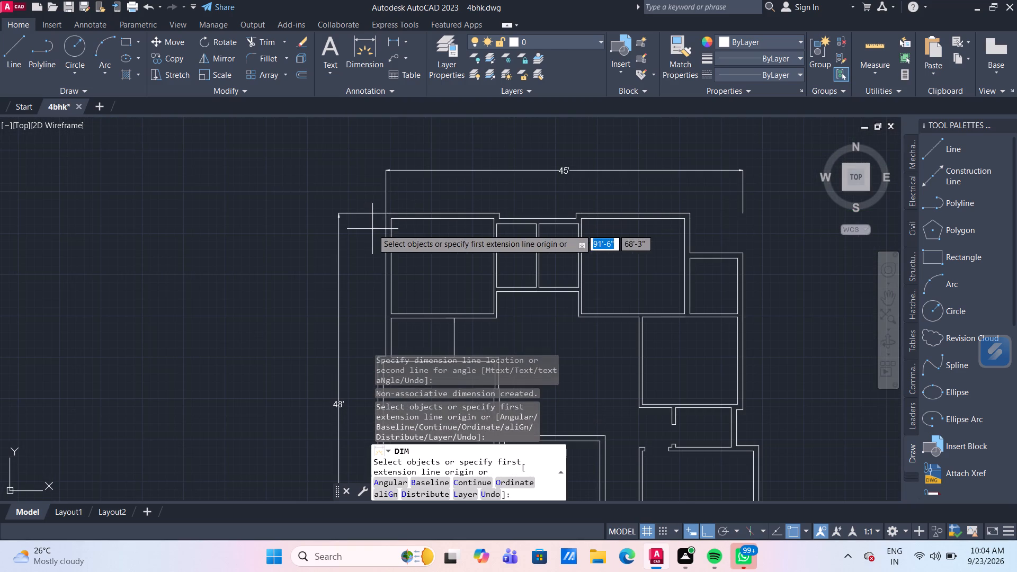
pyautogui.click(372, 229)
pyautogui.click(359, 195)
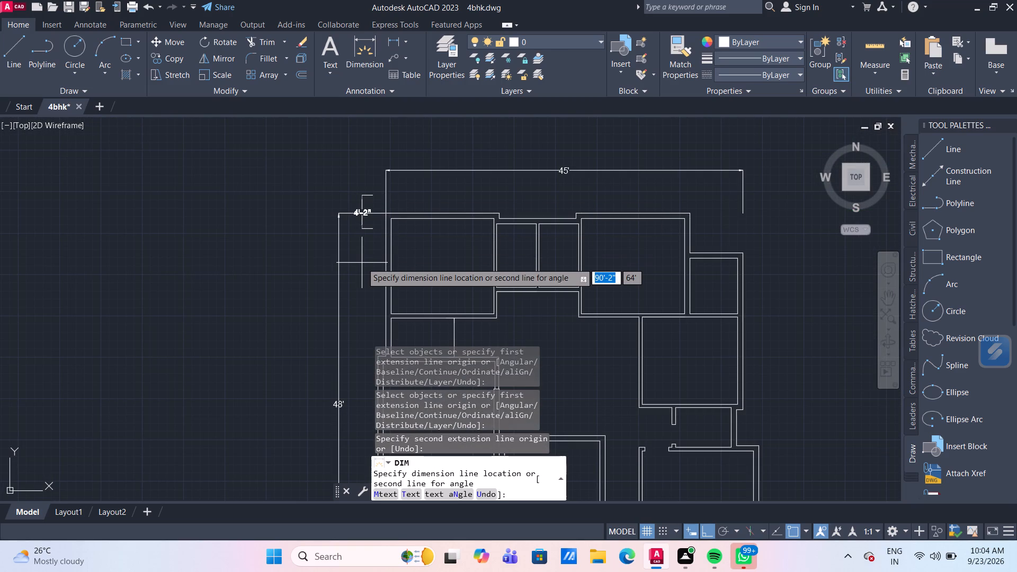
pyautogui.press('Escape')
# Move the vertical overall dimension about 9 inches outward, away from the plan's left wall.
pyautogui.click(362, 263)
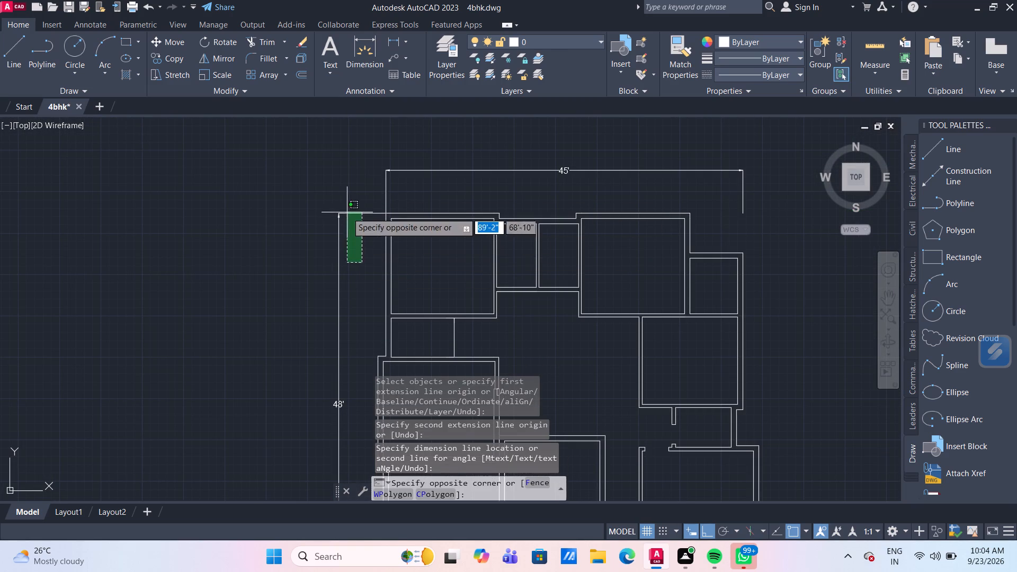
pyautogui.click(320, 181)
pyautogui.scroll(-1, 317, 194)
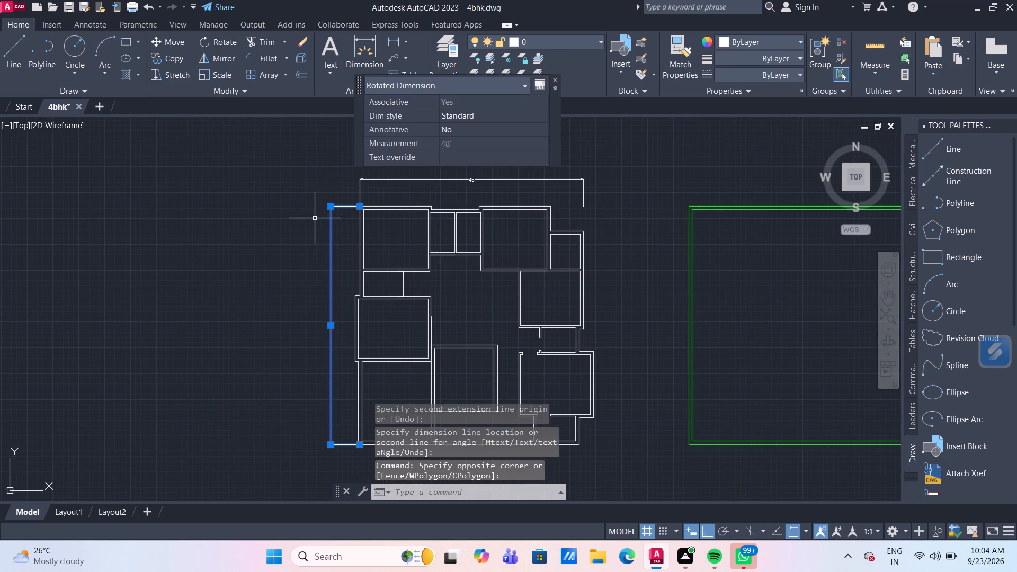
pyautogui.press('m')
pyautogui.press('Return')
pyautogui.scroll(4, 342, 212)
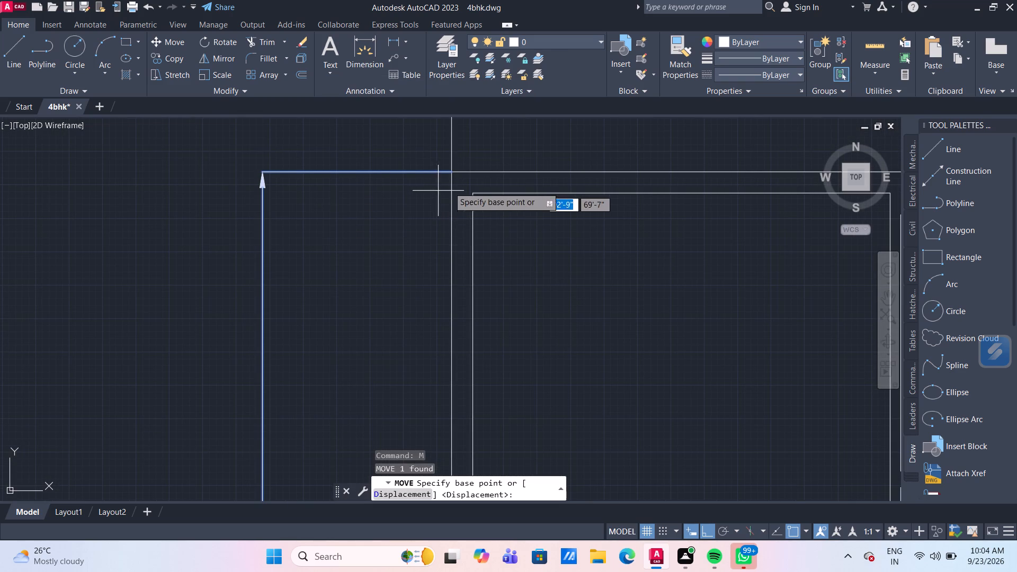
pyautogui.click(449, 172)
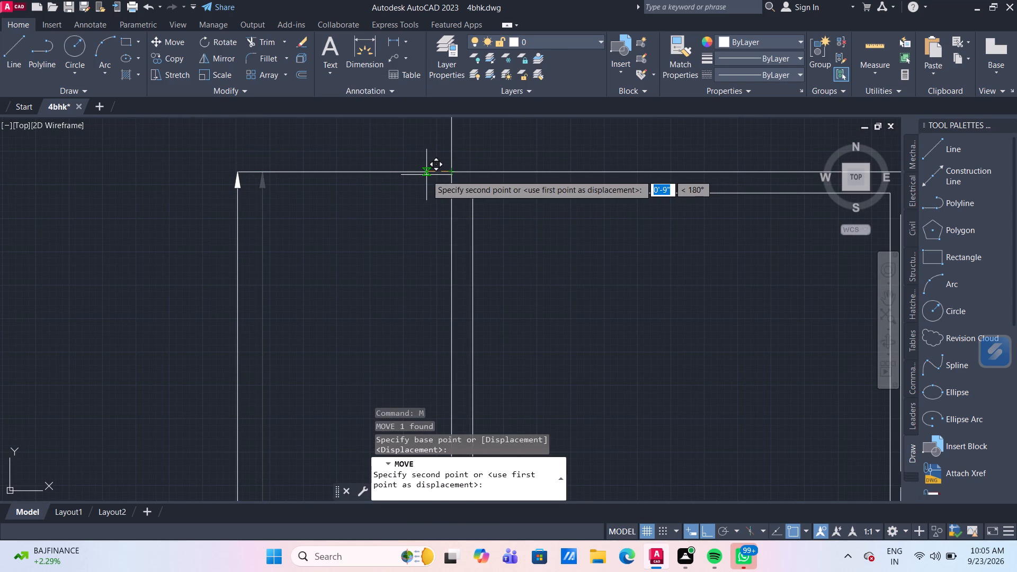
pyautogui.click(422, 175)
pyautogui.scroll(-3, 461, 156)
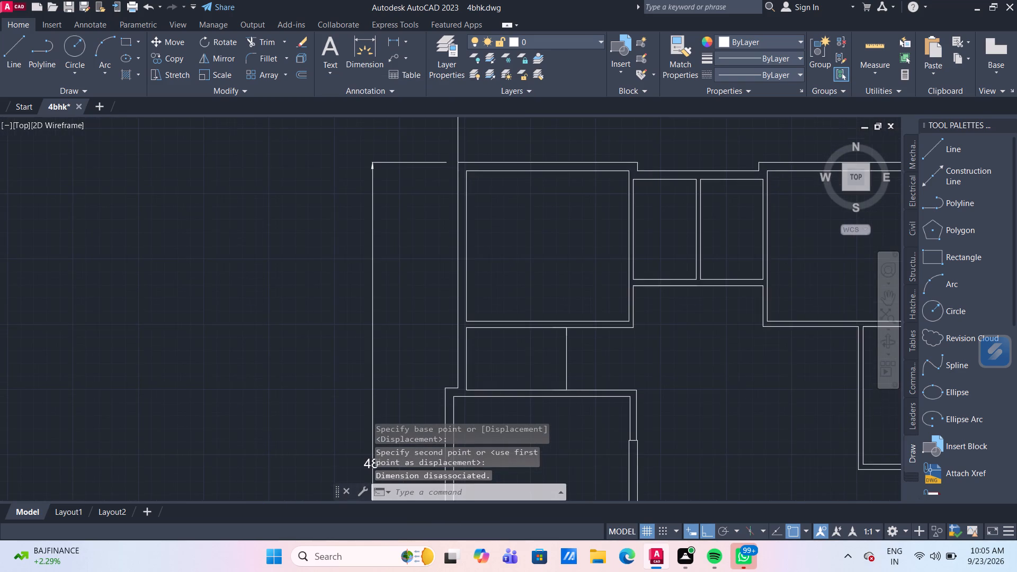
# Move the horizontal overall dimension about 6 inches upward, away from the plan's top wall.
pyautogui.scroll(-1, 470, 149)
pyautogui.moveTo(470, 149); pyautogui.dragTo(418, 201, button='middle')
pyautogui.click(423, 199)
pyautogui.click(398, 178)
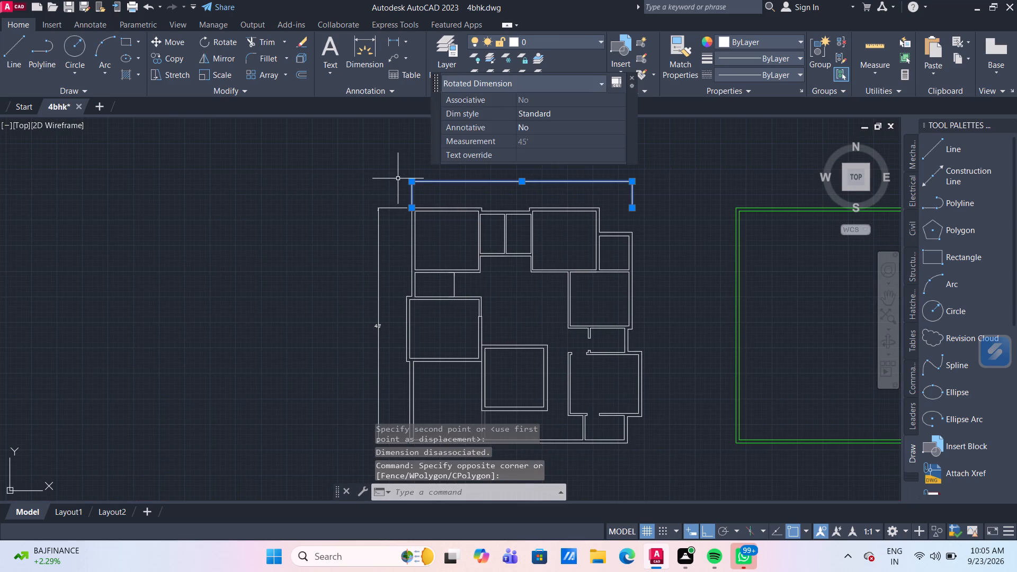
pyautogui.press('m')
pyautogui.press('Return')
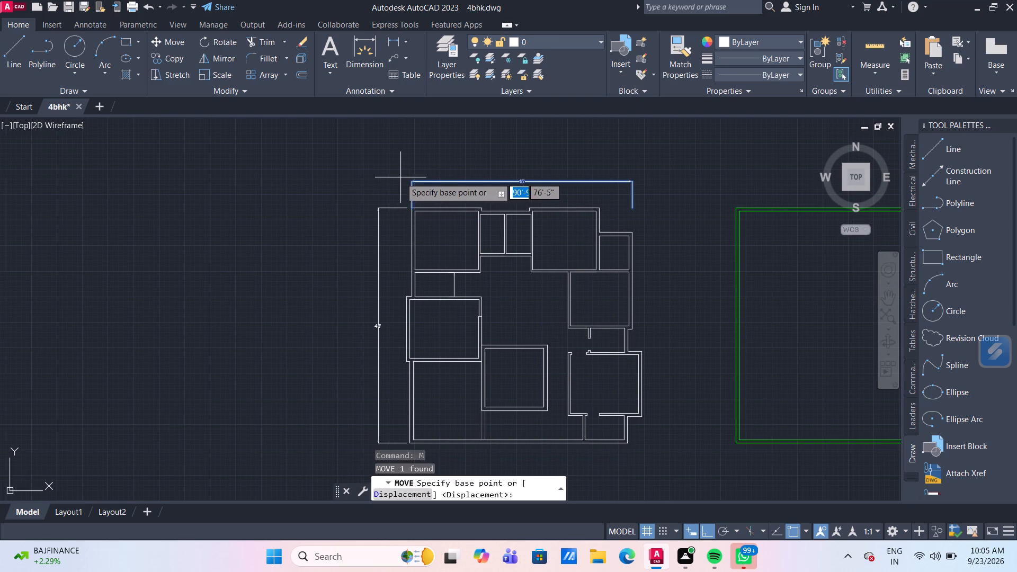
pyautogui.scroll(3, 400, 177)
pyautogui.click(440, 306)
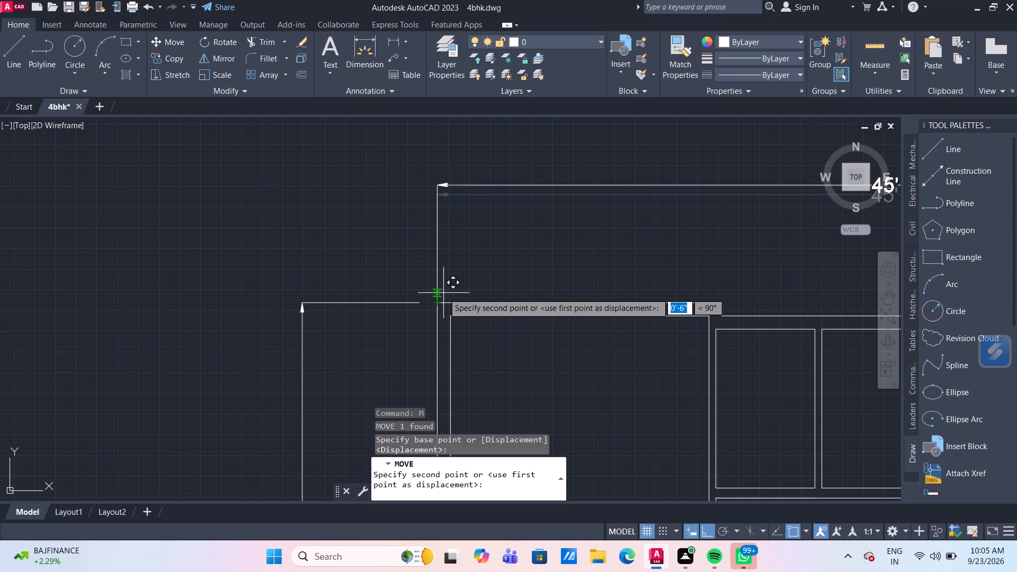
pyautogui.click(438, 292)
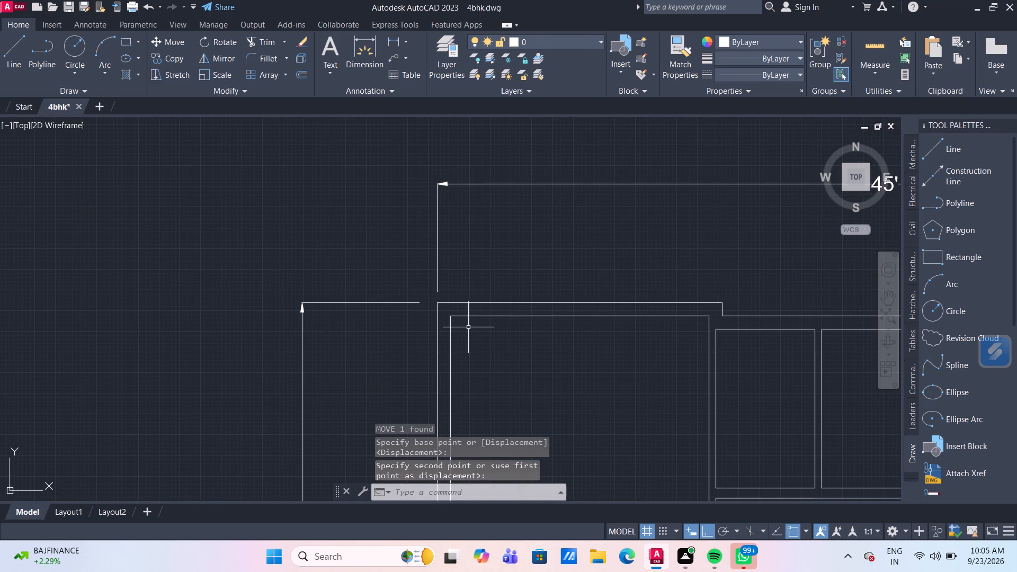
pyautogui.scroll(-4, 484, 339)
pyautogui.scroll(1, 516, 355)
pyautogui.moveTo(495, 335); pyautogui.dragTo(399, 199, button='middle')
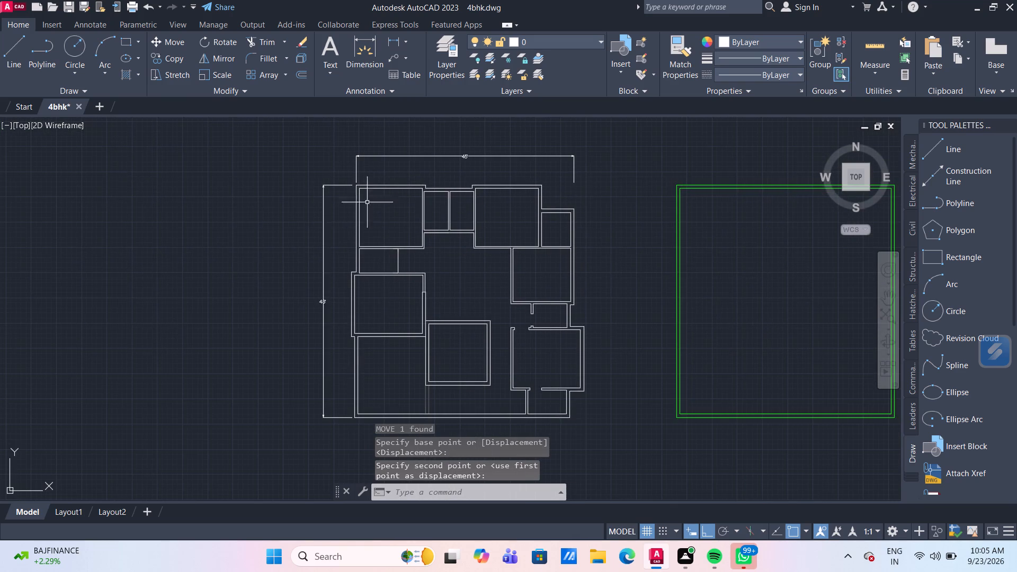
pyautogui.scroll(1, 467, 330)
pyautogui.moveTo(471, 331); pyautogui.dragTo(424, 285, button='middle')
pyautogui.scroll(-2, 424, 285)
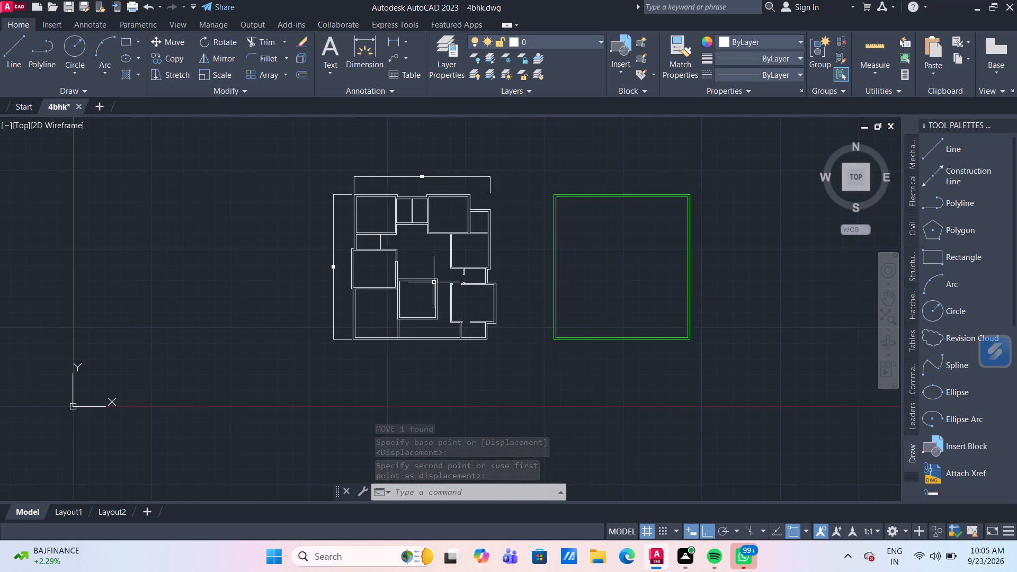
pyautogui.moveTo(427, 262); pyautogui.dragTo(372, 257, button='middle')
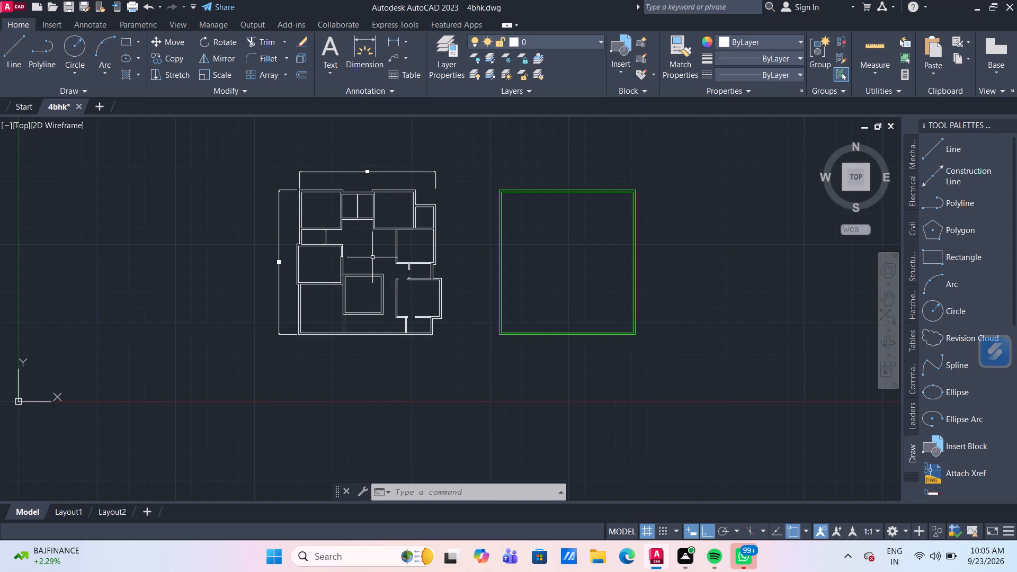
# Draw a short horizontal line across the left wall's thickness at the top corner of the right-side middle room.
pyautogui.scroll(2, 415, 284)
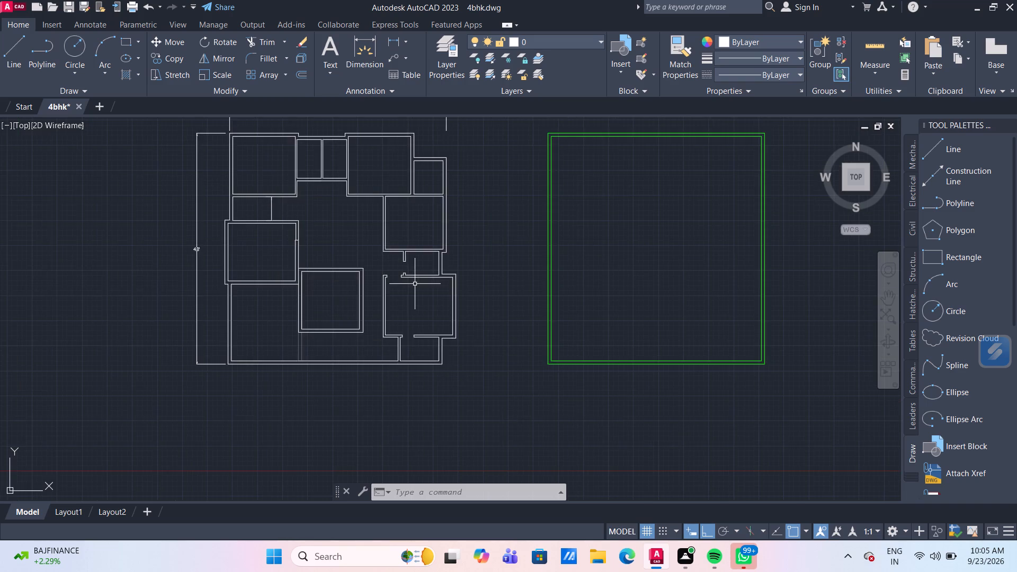
pyautogui.scroll(1, 385, 244)
pyautogui.moveTo(374, 244); pyautogui.dragTo(361, 300, button='middle')
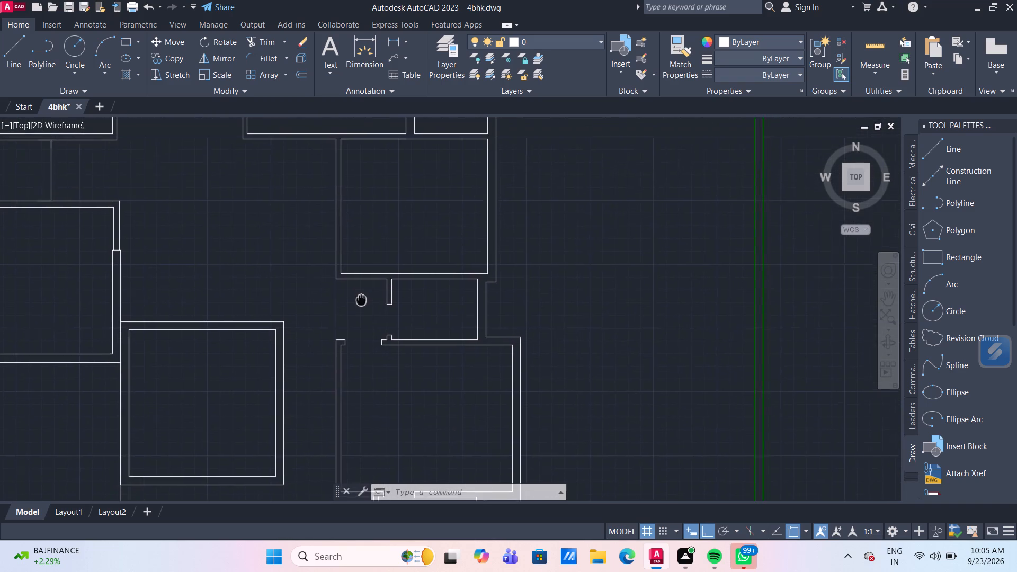
pyautogui.moveTo(361, 300); pyautogui.dragTo(369, 320, button='middle')
pyautogui.scroll(1, 382, 198)
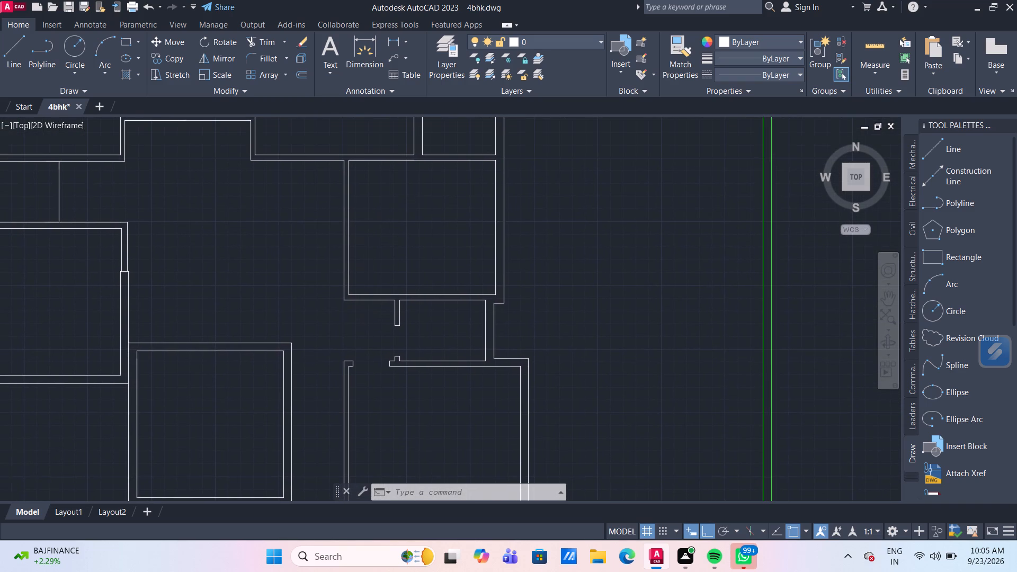
pyautogui.moveTo(385, 198); pyautogui.dragTo(403, 218, button='middle')
pyautogui.moveTo(11, 56); pyautogui.dragTo(11, 62)
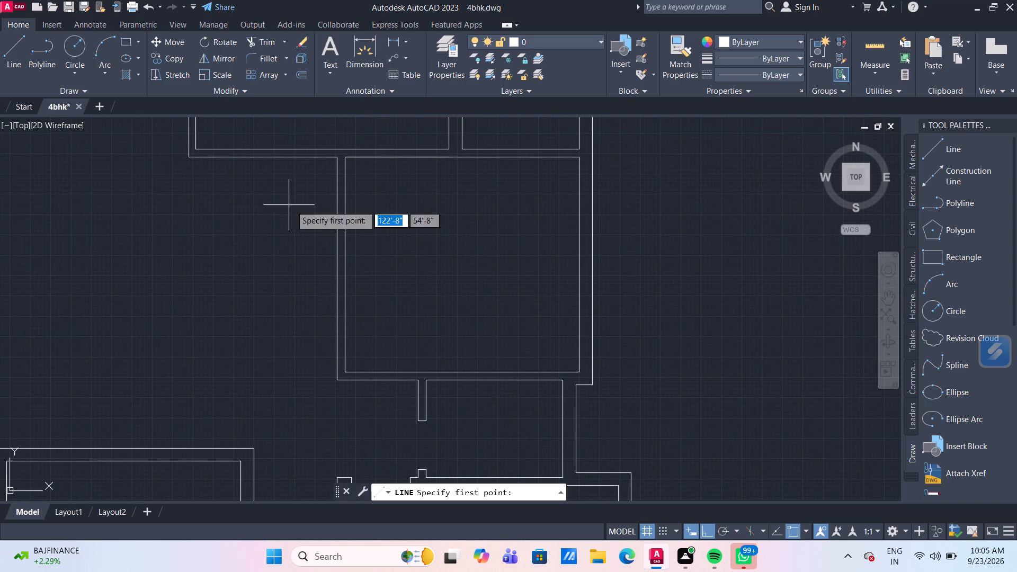
pyautogui.scroll(2, 291, 204)
pyautogui.scroll(-2, 297, 205)
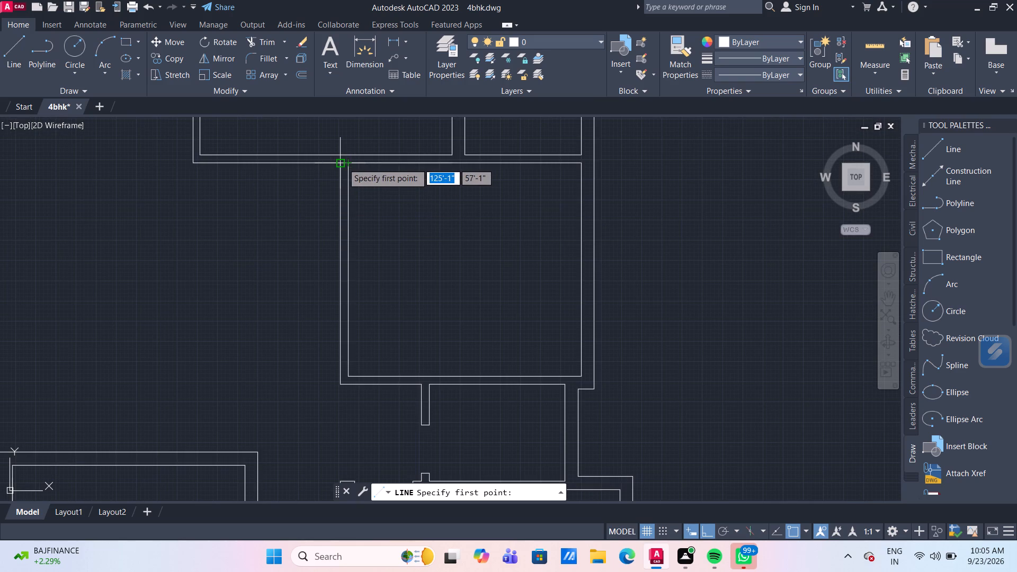
pyautogui.click(341, 163)
pyautogui.click(350, 162)
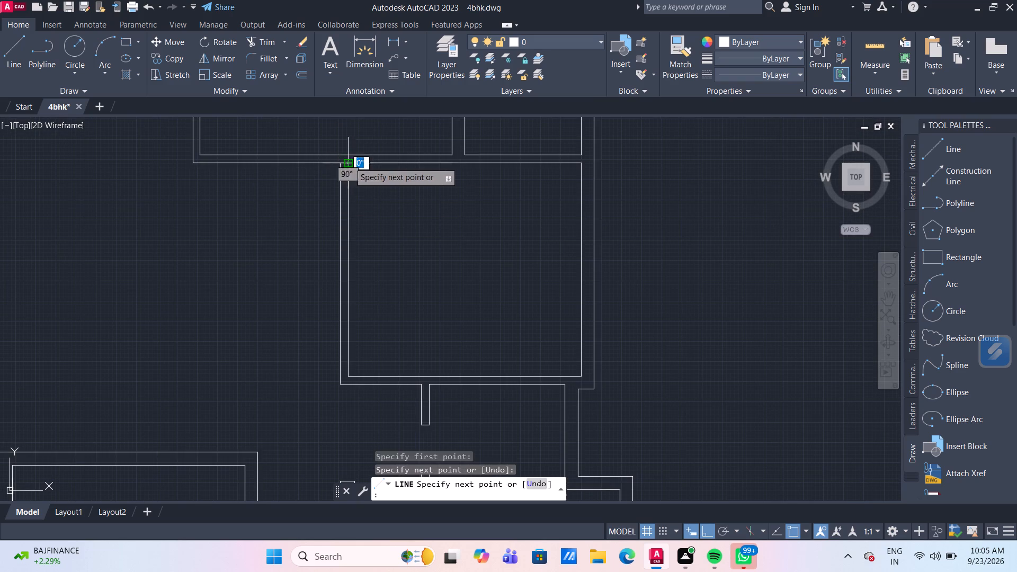
pyautogui.press('Return')
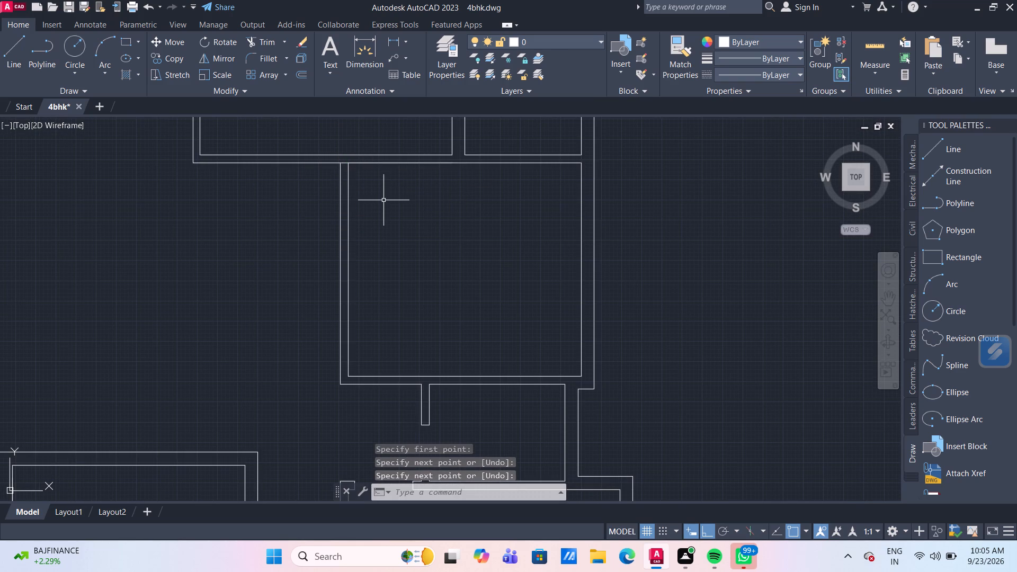
# Mark an opening in that left wall by offsetting the short line 2'6" downward and the resulting line another 3' downward.
pyautogui.press('o')
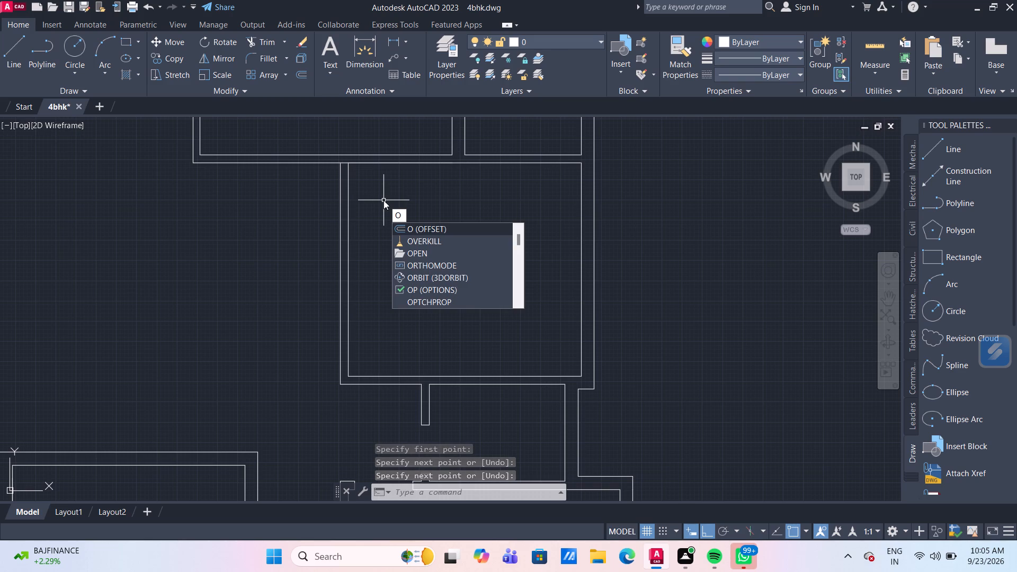
pyautogui.press('Return')
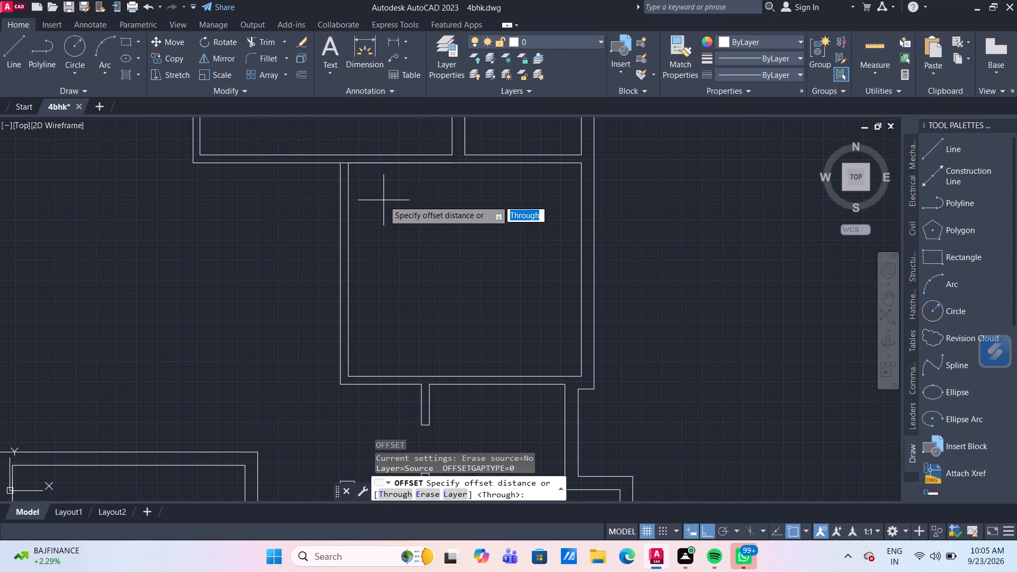
pyautogui.press('Return')
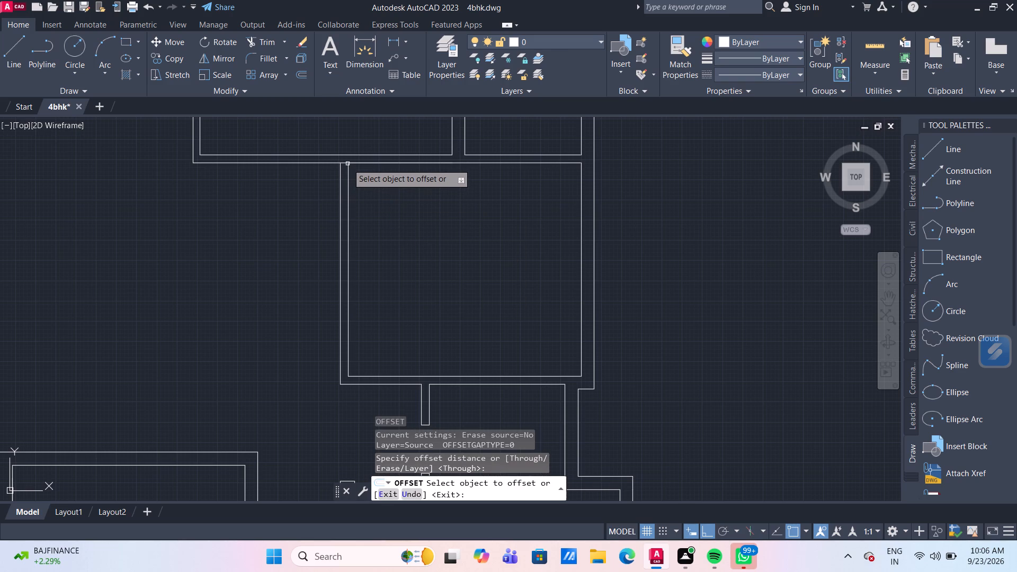
pyautogui.click(344, 164)
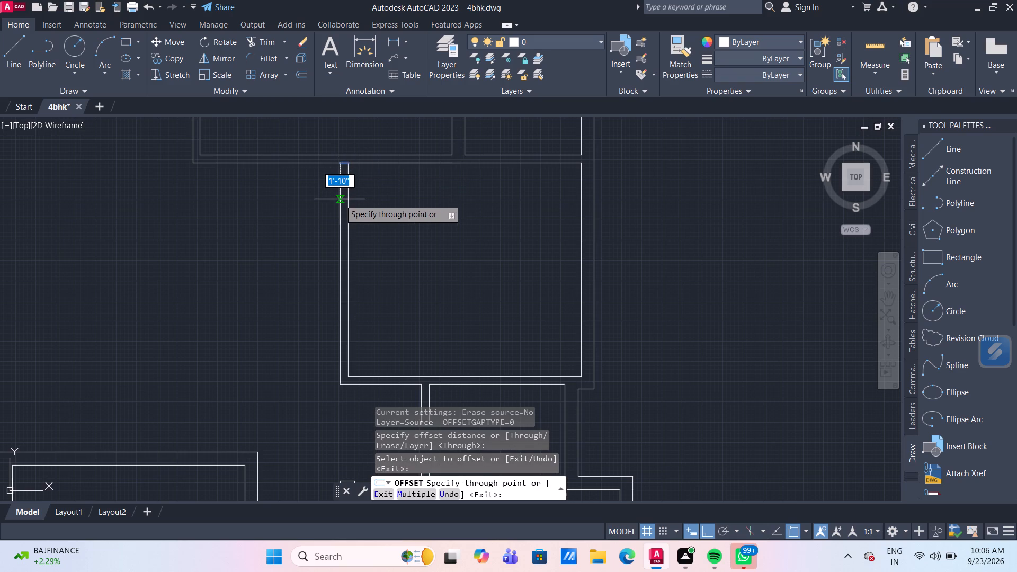
pyautogui.write('2\'6"')
pyautogui.press('Return')
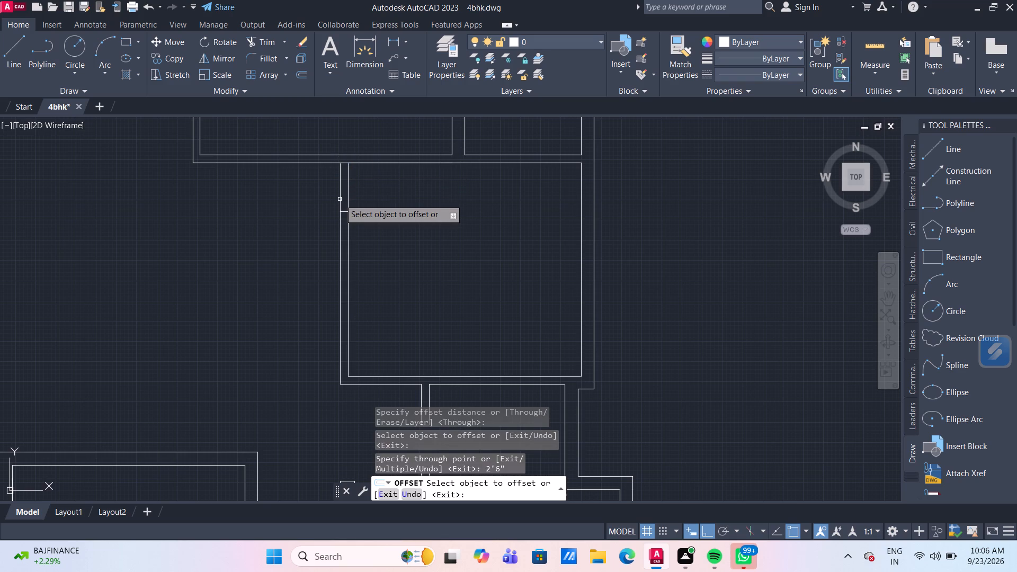
pyautogui.click(345, 211)
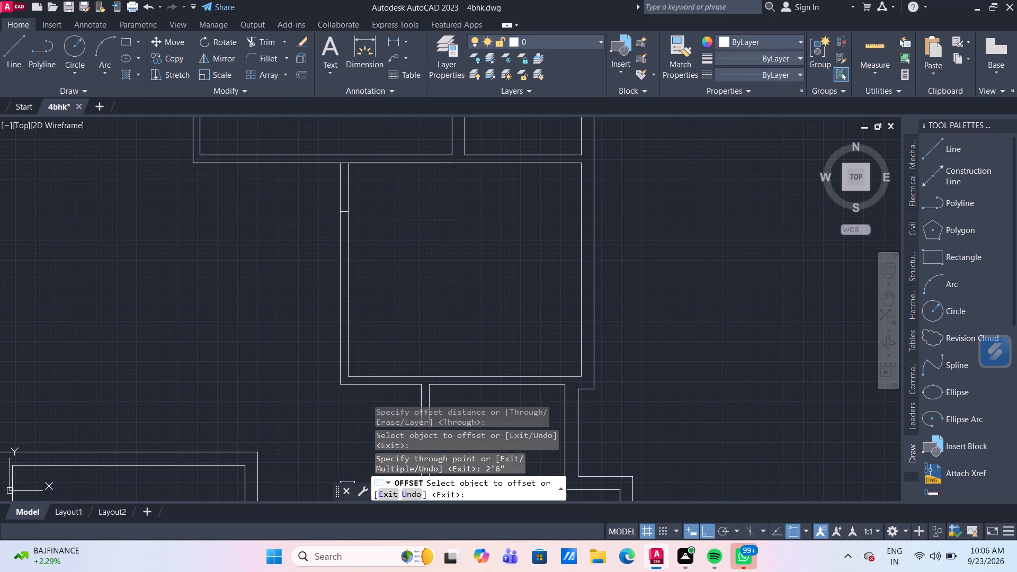
pyautogui.write("3'")
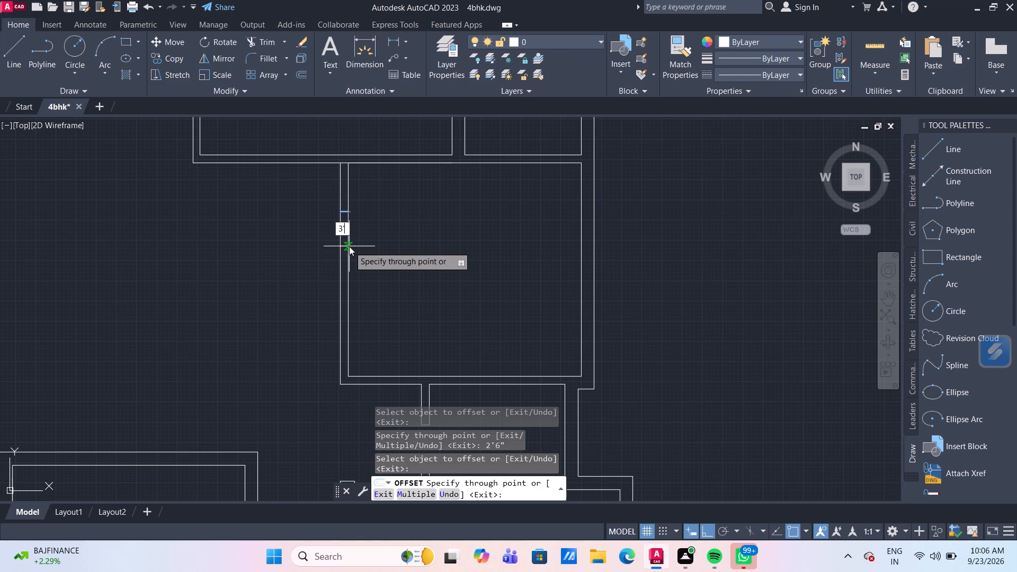
pyautogui.press('Return')
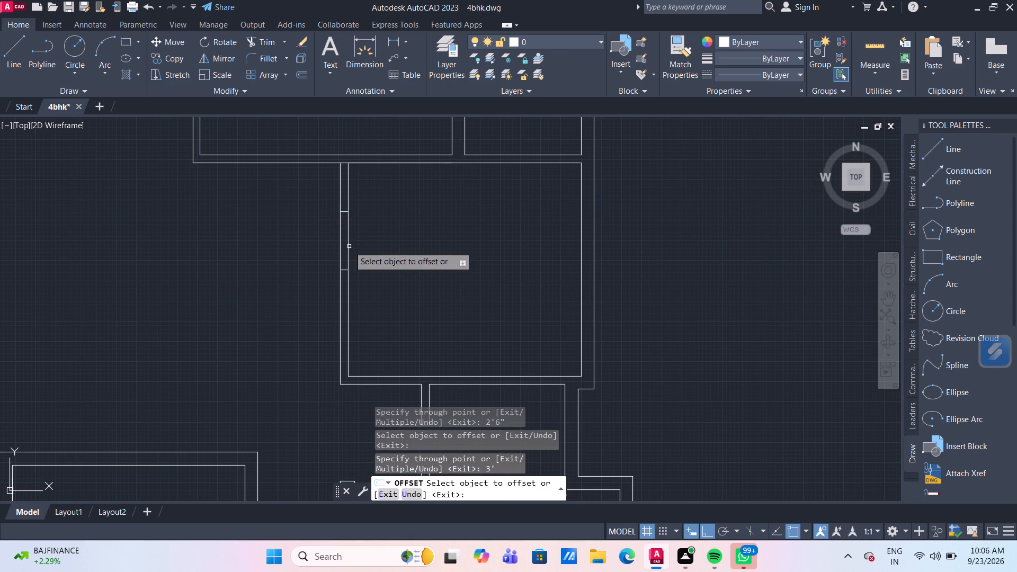
pyautogui.moveTo(454, 189); pyautogui.dragTo(426, 236, button='middle')
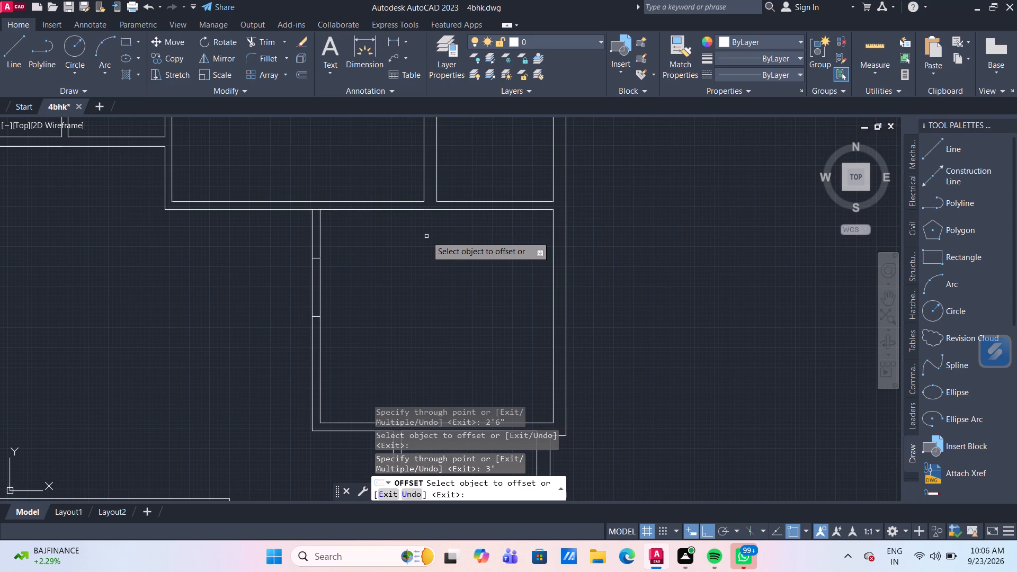
pyautogui.press('Escape')
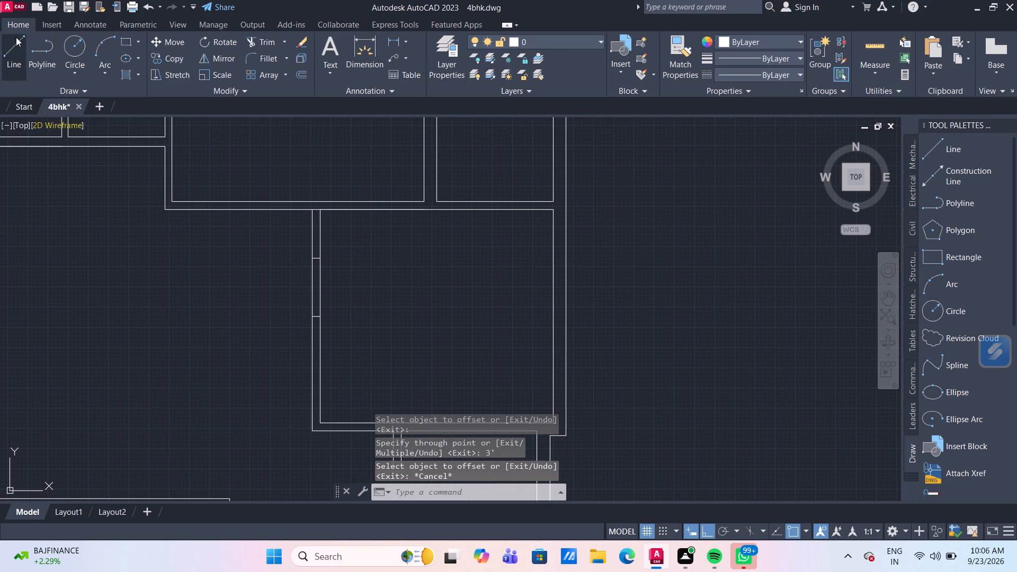
# Draw a short vertical line across the wall below the small upper-right room, from its lower-left inner corner to the wall's lower face.
pyautogui.moveTo(19, 46); pyautogui.dragTo(21, 50)
pyautogui.scroll(1, 448, 205)
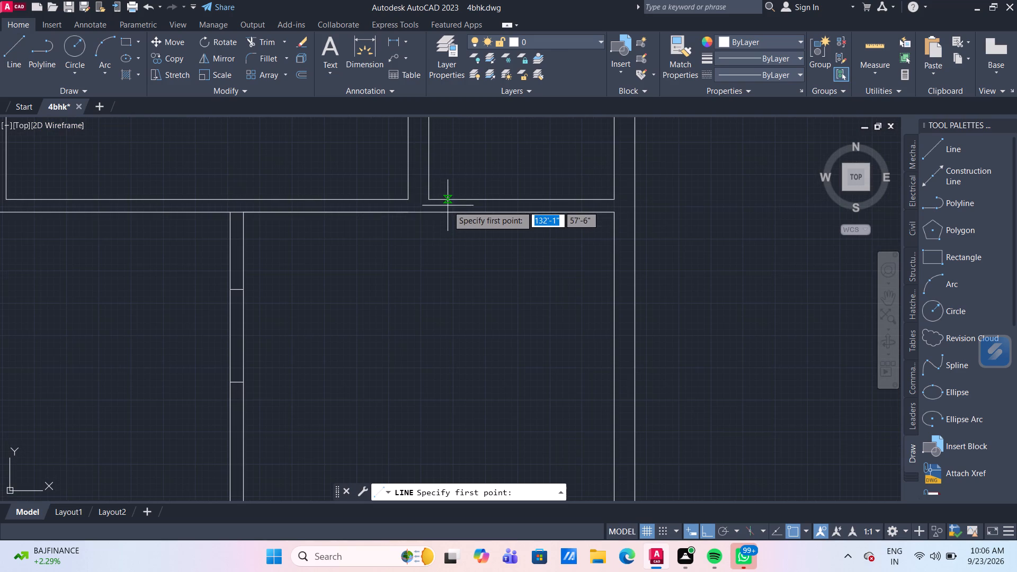
pyautogui.click(430, 200)
pyautogui.click(427, 213)
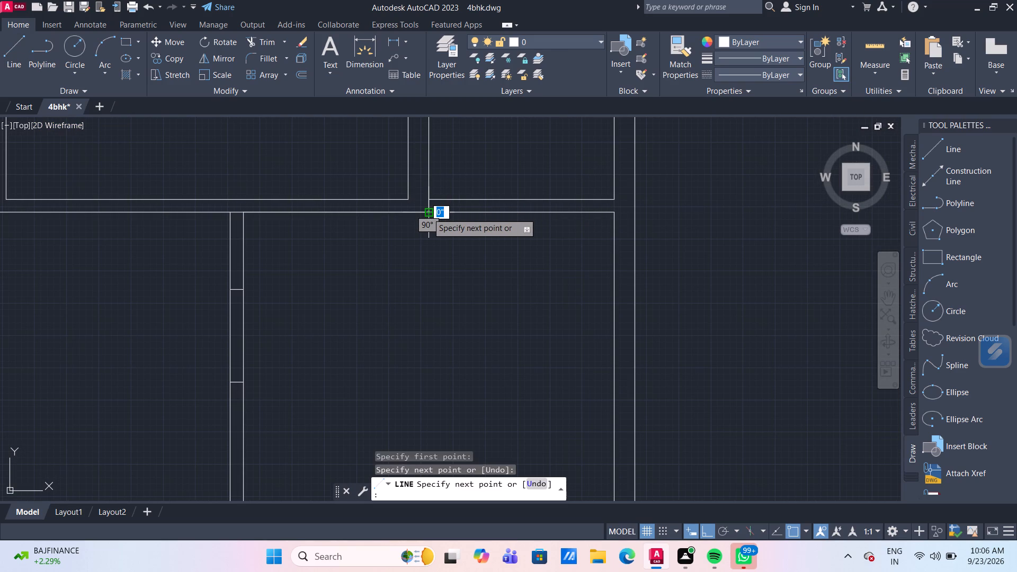
pyautogui.press('Return')
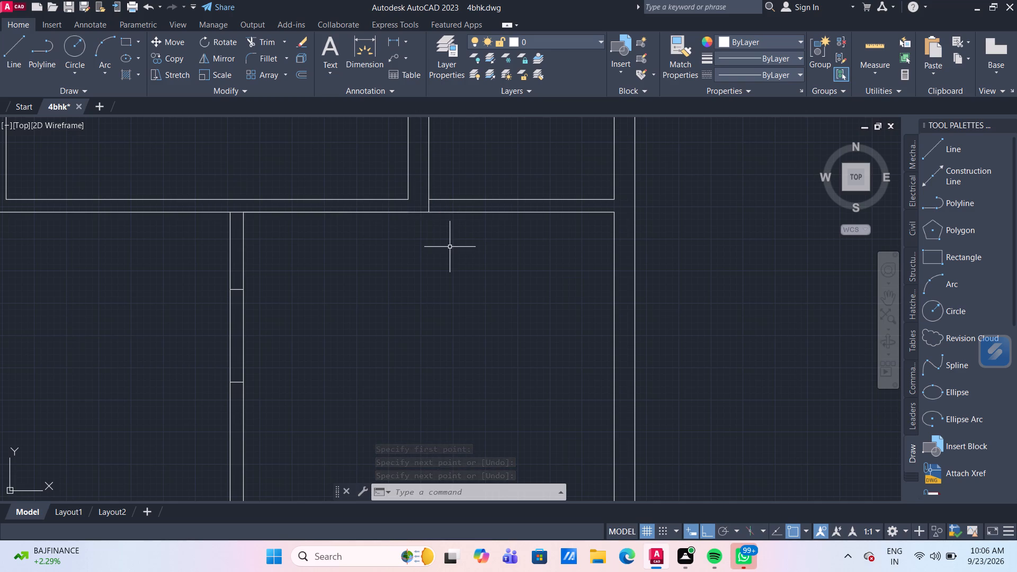
# Offset the short vertical line 3' to the right along the wall below the small upper-right room.
pyautogui.press('o')
pyautogui.press('Return')
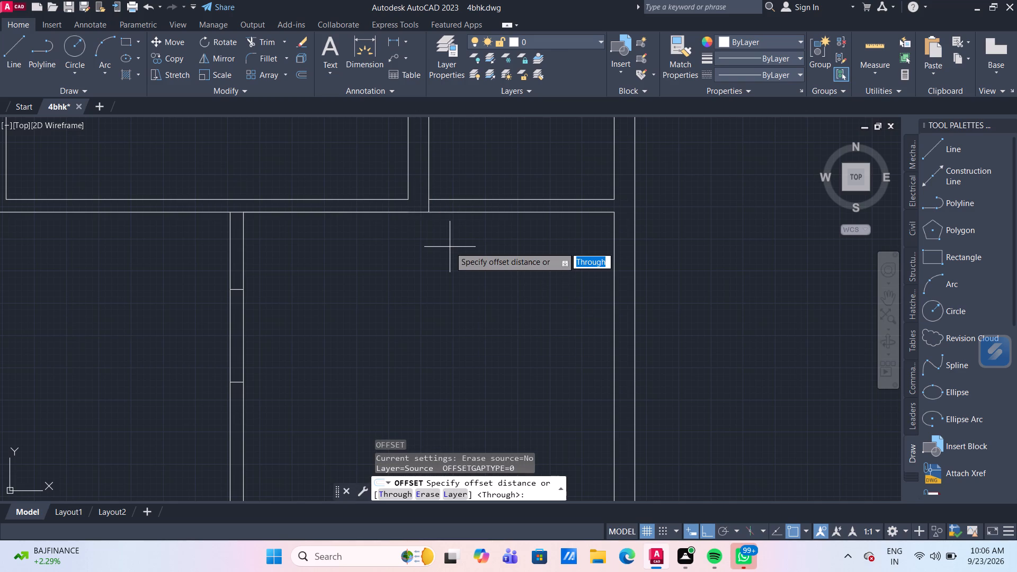
pyautogui.press('Return')
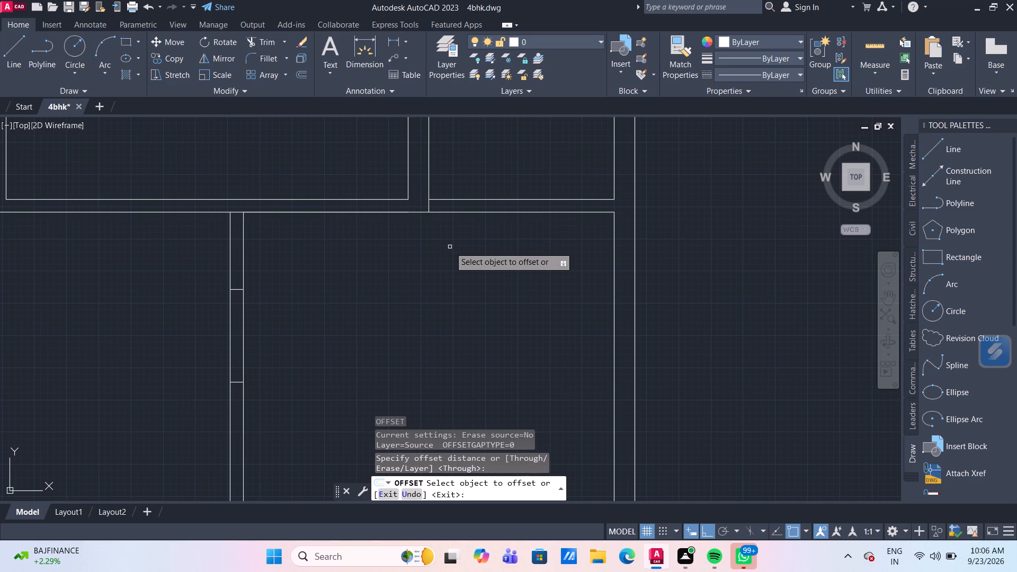
pyautogui.scroll(2, 433, 210)
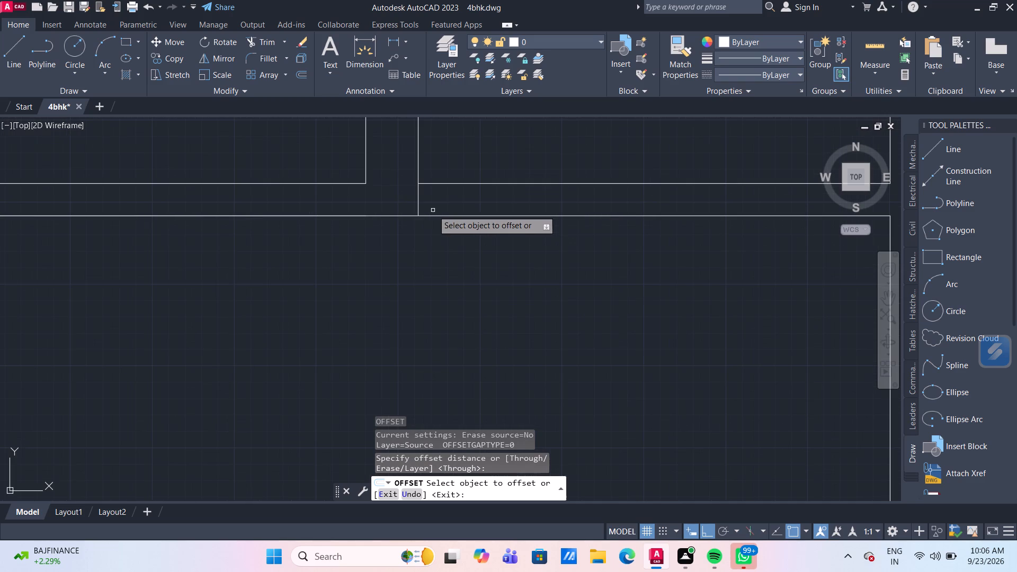
pyautogui.click(418, 201)
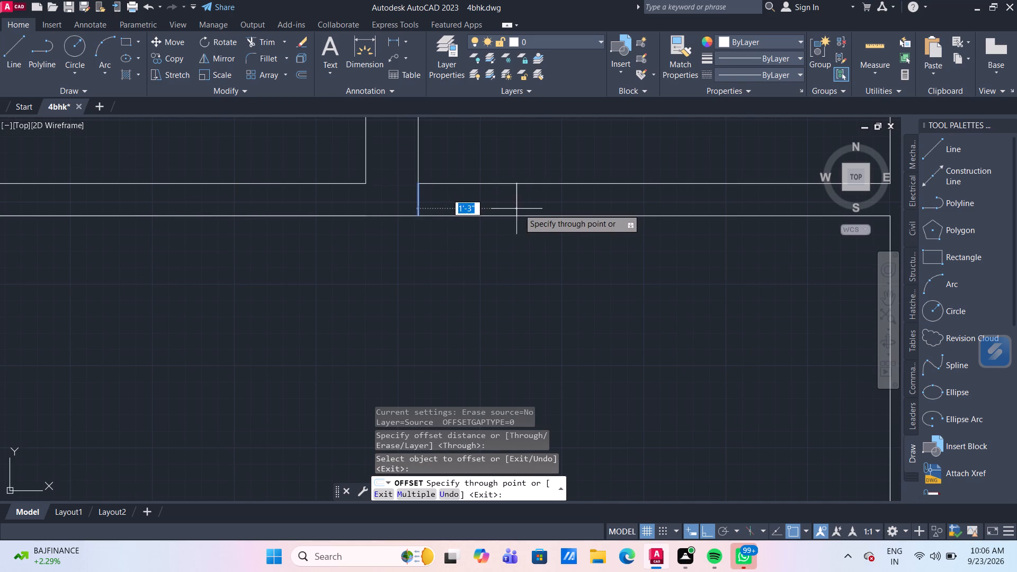
pyautogui.press('3')
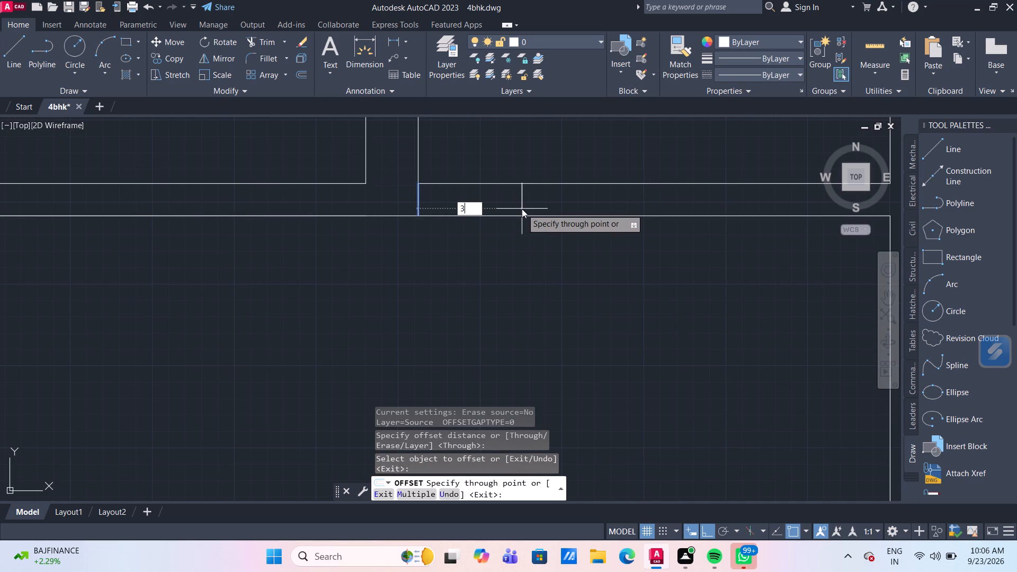
pyautogui.press("'")
pyautogui.press('Return')
pyautogui.press('Return')
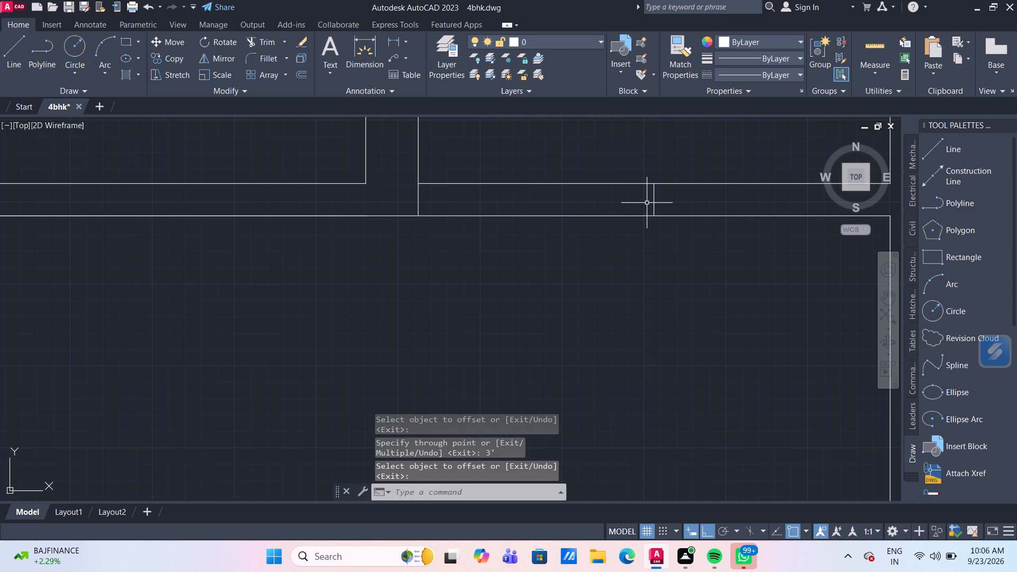
# Offset the new vertical line 6" back to the left within the same wall.
pyautogui.press('o')
pyautogui.press('Return')
pyautogui.press('Return')
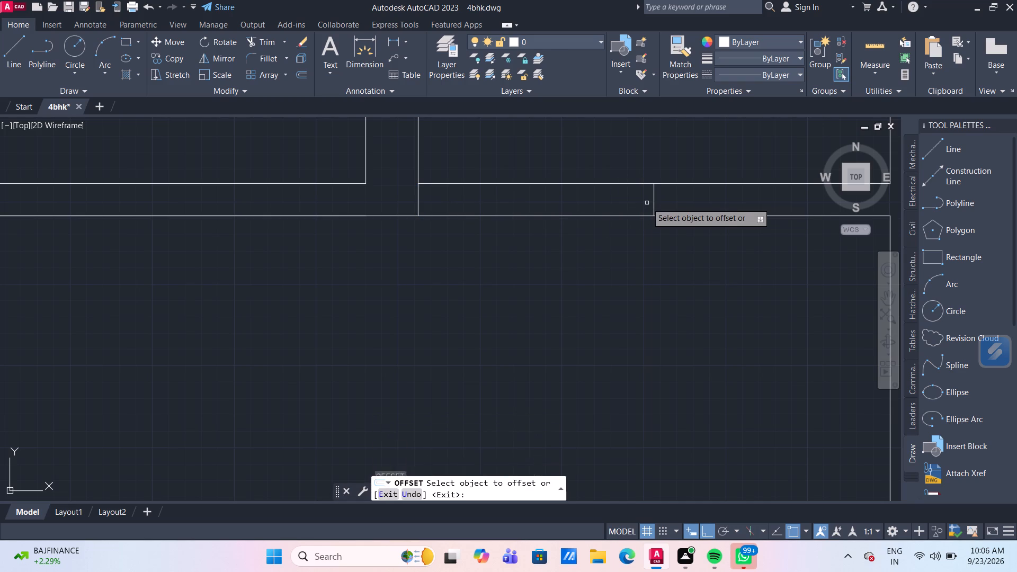
pyautogui.click(654, 204)
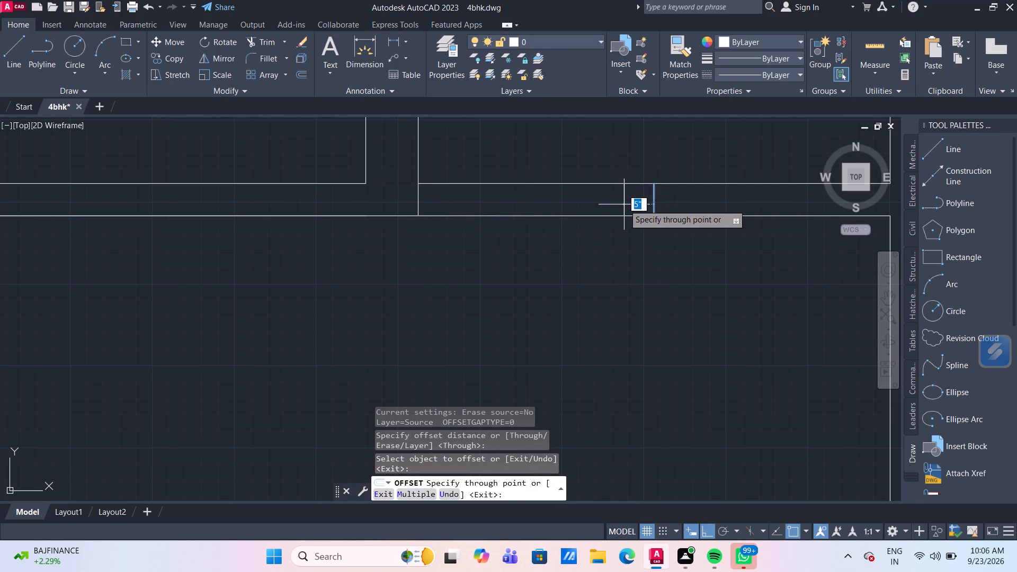
pyautogui.write('6"')
pyautogui.press('Return')
pyautogui.scroll(-1, 624, 204)
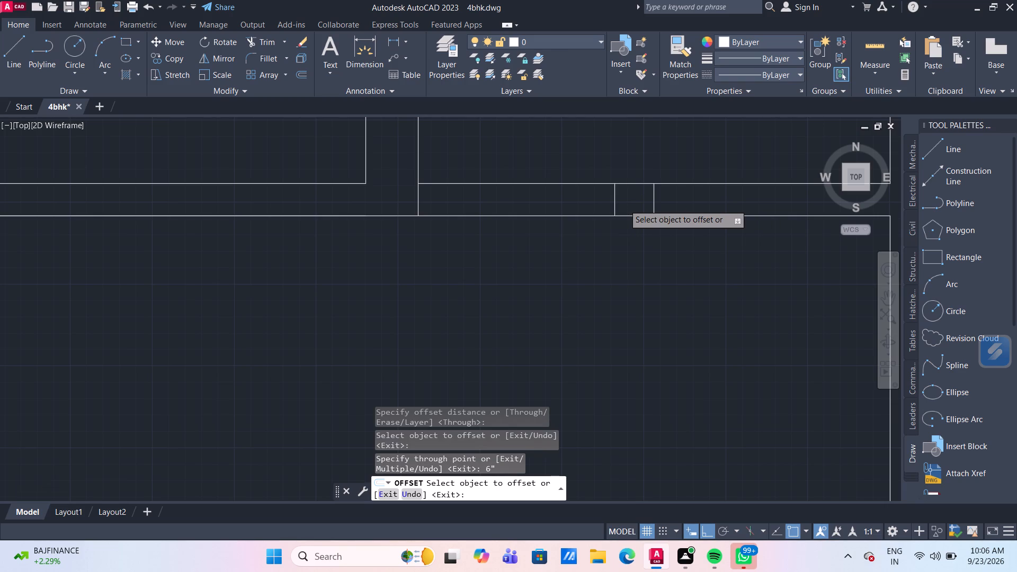
pyautogui.press('Escape')
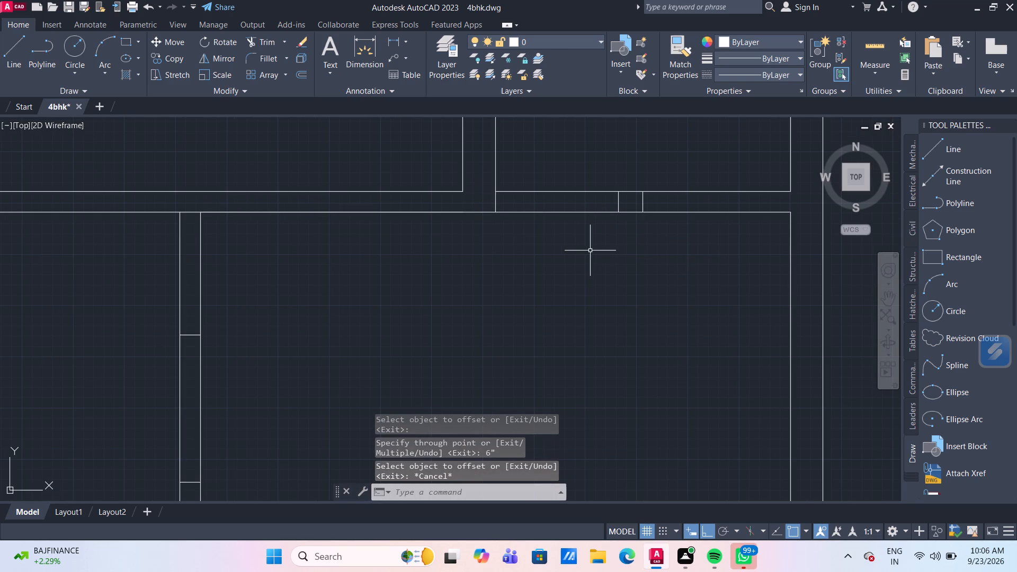
# Draw a horizontal line joining the midpoints of the two vertical lines spaced 6" apart in the wall.
pyautogui.click(11, 41)
pyautogui.scroll(1, 610, 183)
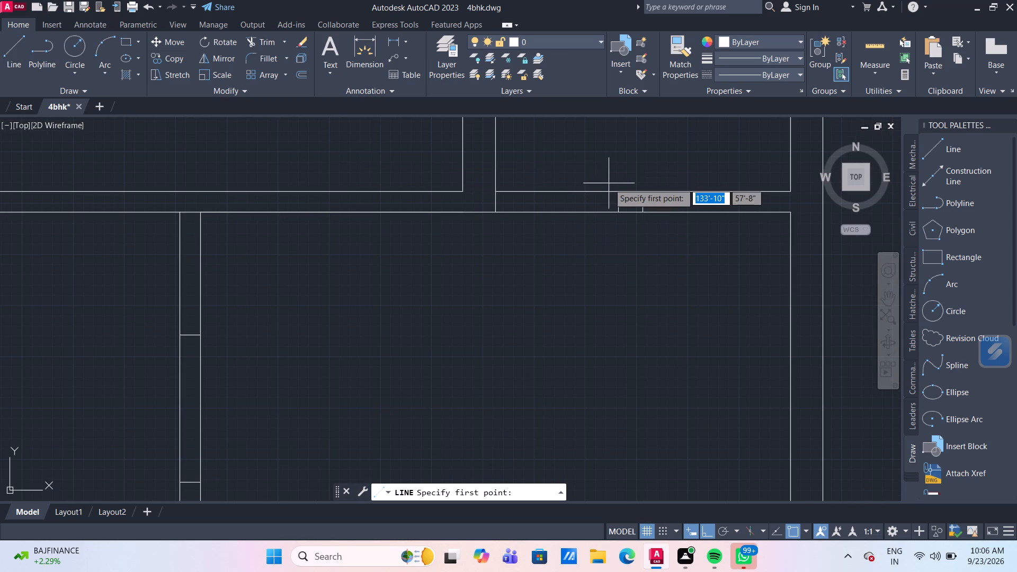
pyautogui.scroll(2, 612, 183)
pyautogui.moveTo(734, 256); pyautogui.dragTo(729, 256)
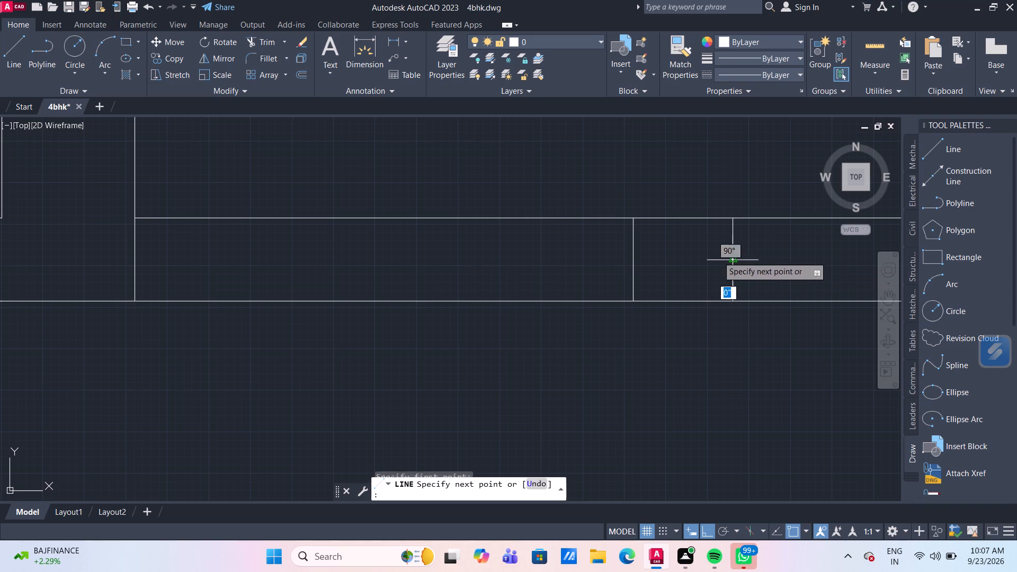
pyautogui.click(634, 258)
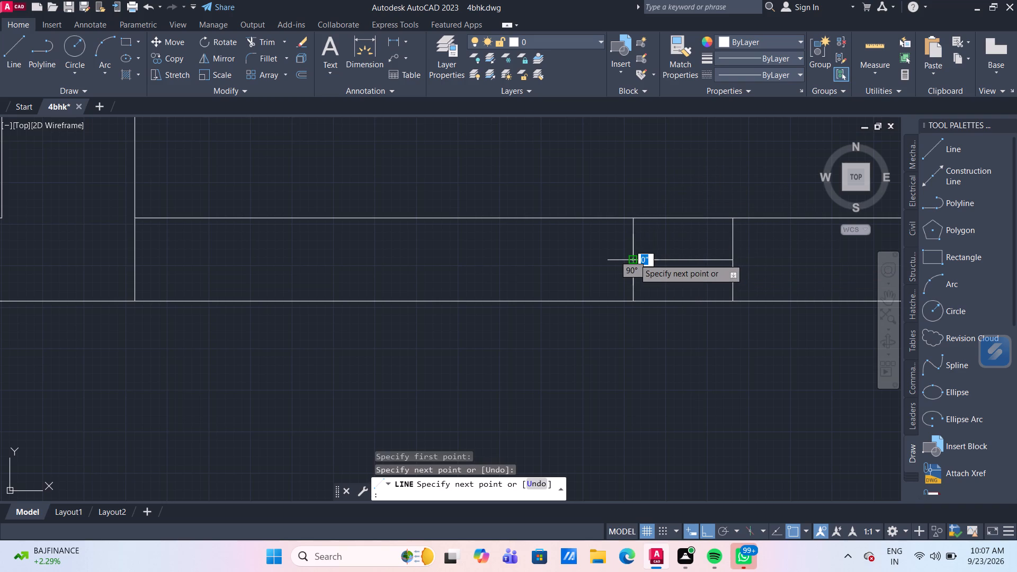
pyautogui.press('Escape')
pyautogui.scroll(-2, 626, 258)
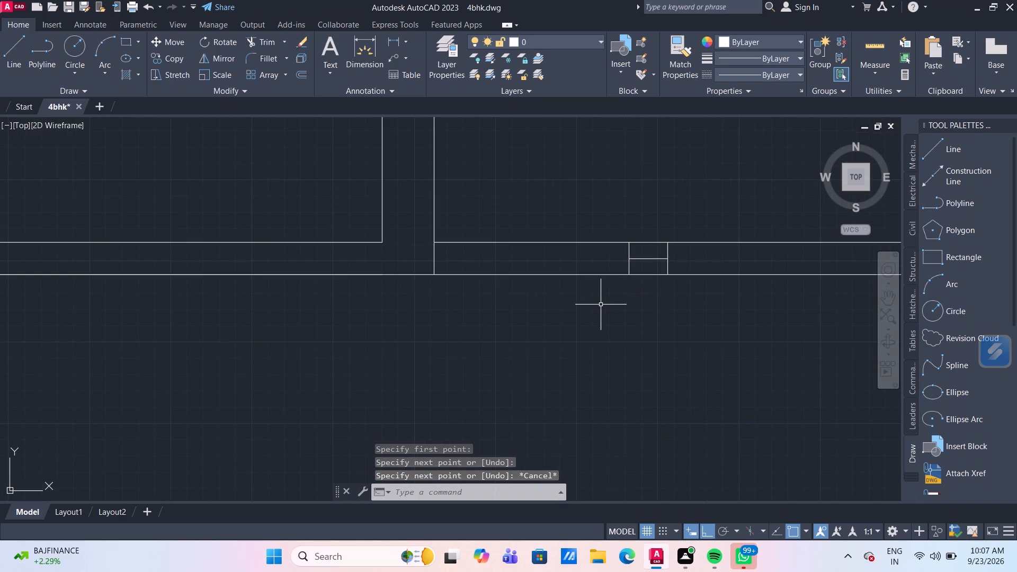
# Trim the wall below the small upper-right room to open the doorway and shape a half-thickness stepped jamb at its right side.
pyautogui.write('tr')
pyautogui.press('Return')
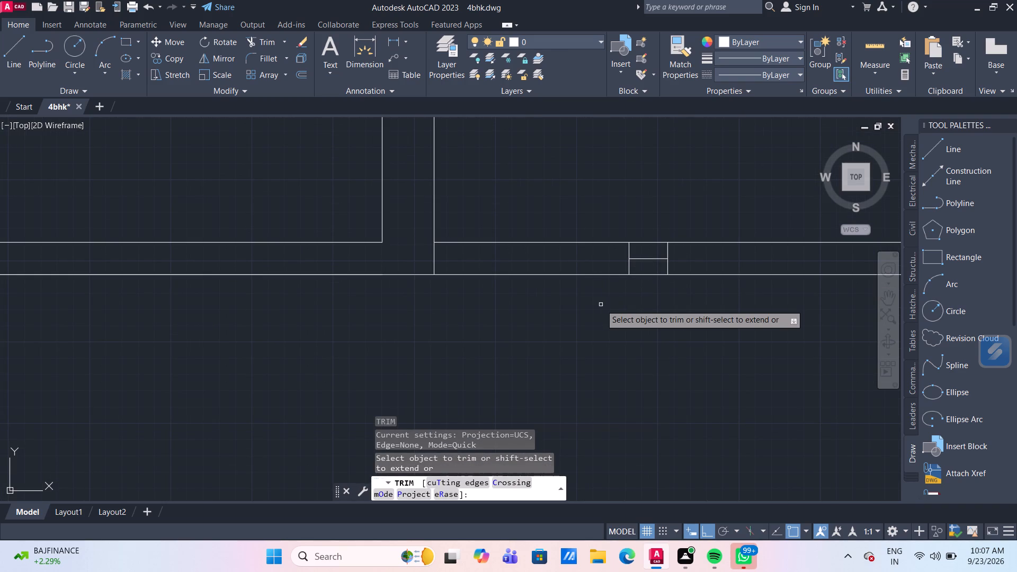
pyautogui.click(601, 305)
pyautogui.click(548, 190)
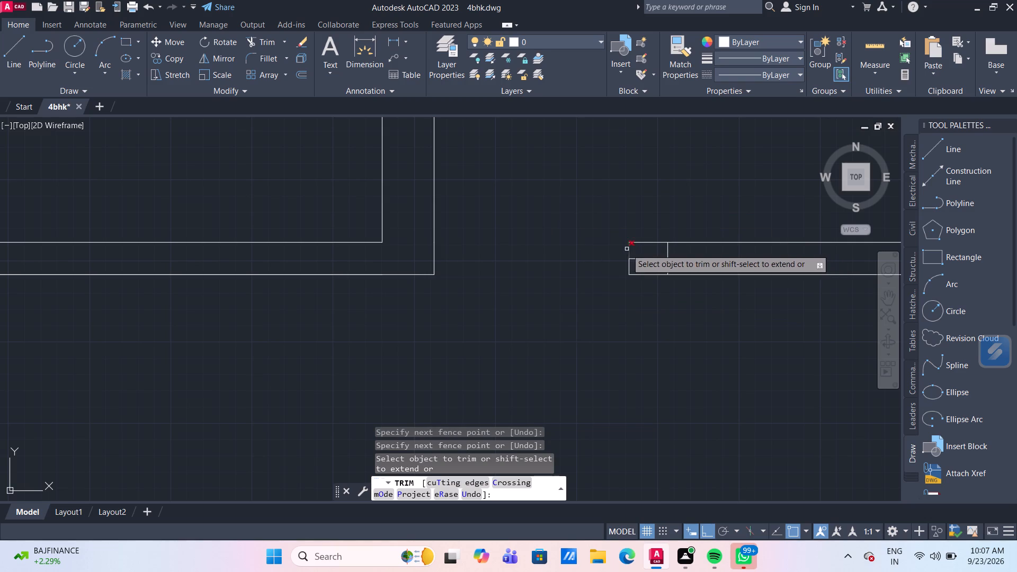
pyautogui.click(621, 254)
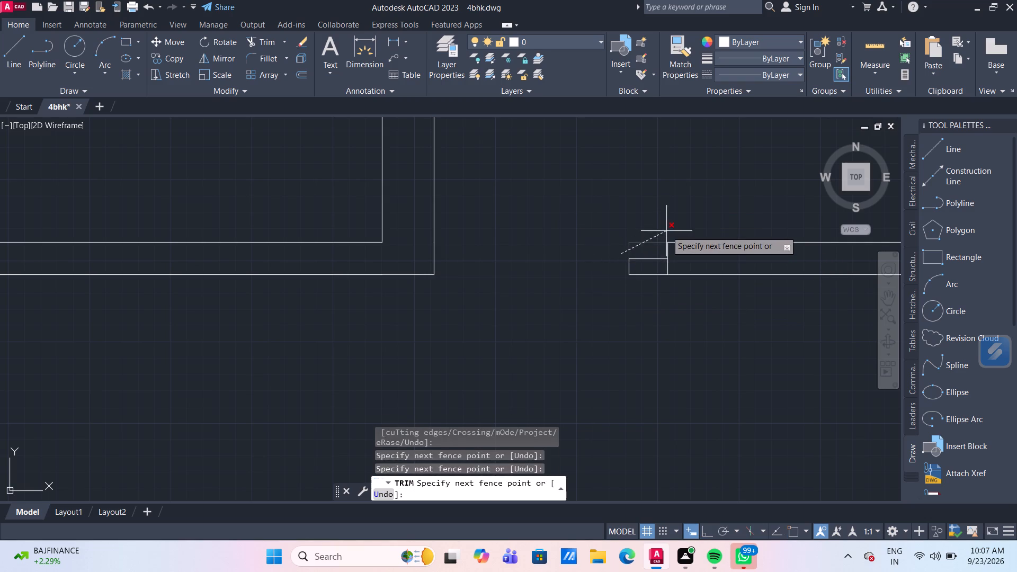
pyautogui.click(666, 231)
pyautogui.scroll(-3, 564, 238)
pyautogui.scroll(1, 610, 238)
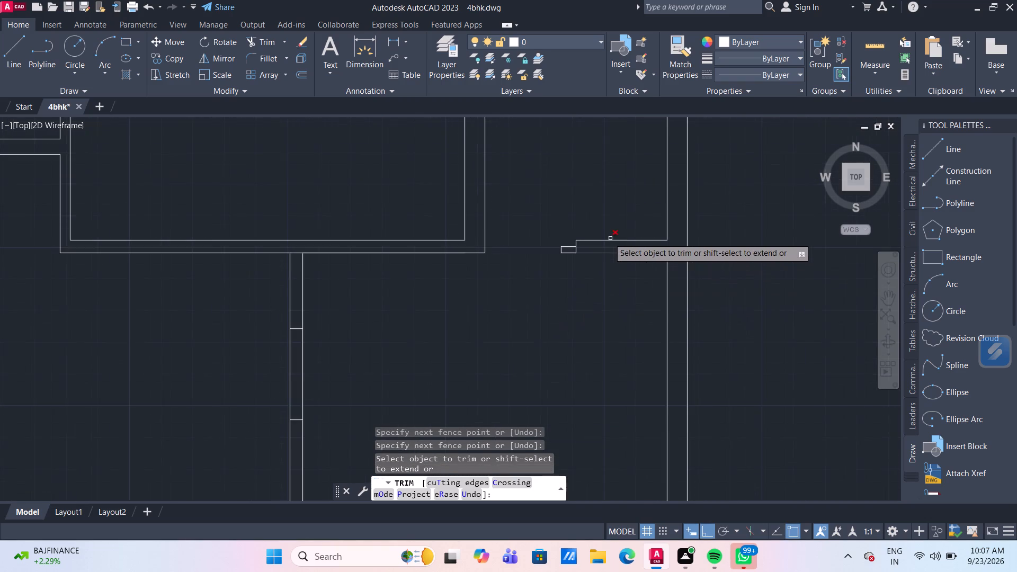
pyautogui.scroll(1, 609, 238)
pyautogui.scroll(2, 567, 254)
pyautogui.click(536, 256)
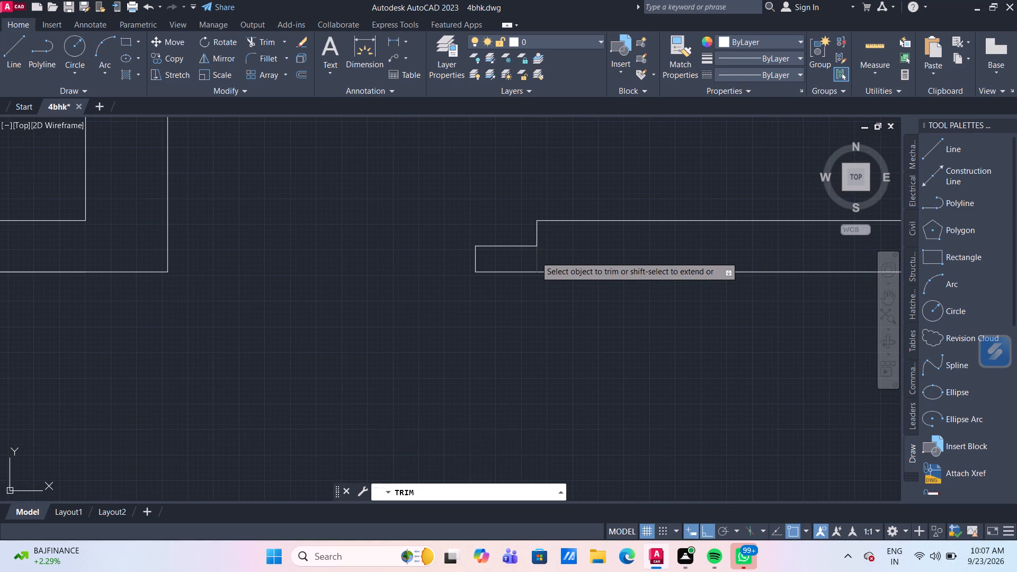
# Trim the vertical partition below the large upper room between its two jamb lines and remove the line closing its top junction.
pyautogui.scroll(-3, 527, 281)
pyautogui.moveTo(424, 340); pyautogui.dragTo(465, 262, button='middle')
pyautogui.click(227, 328)
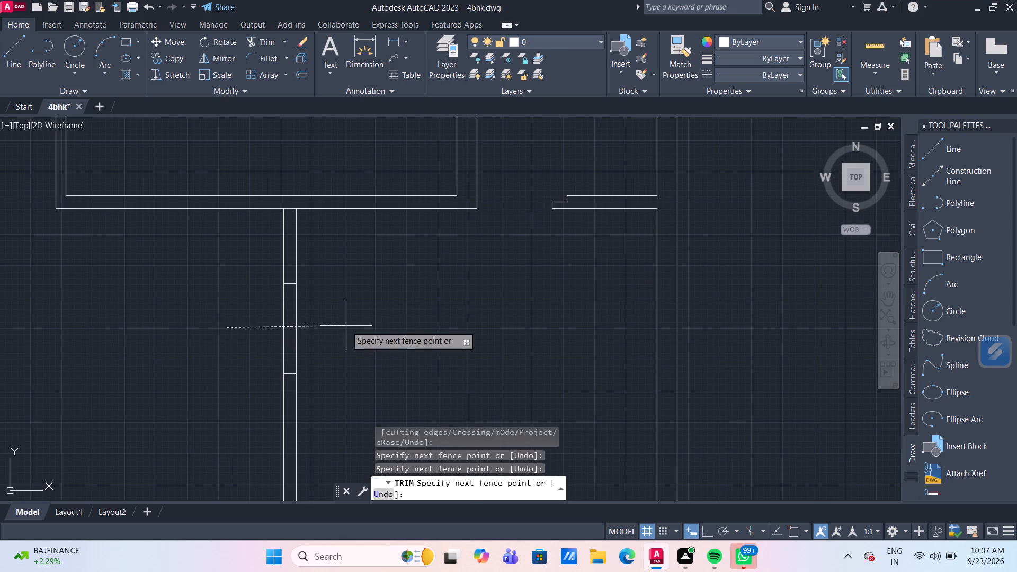
pyautogui.click(346, 326)
pyautogui.click(288, 209)
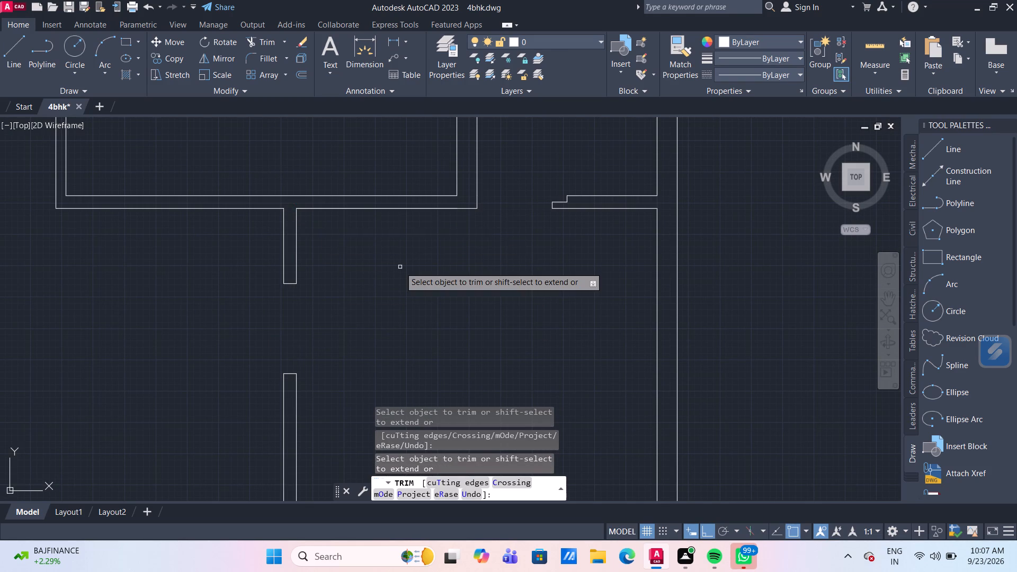
pyautogui.scroll(-3, 400, 267)
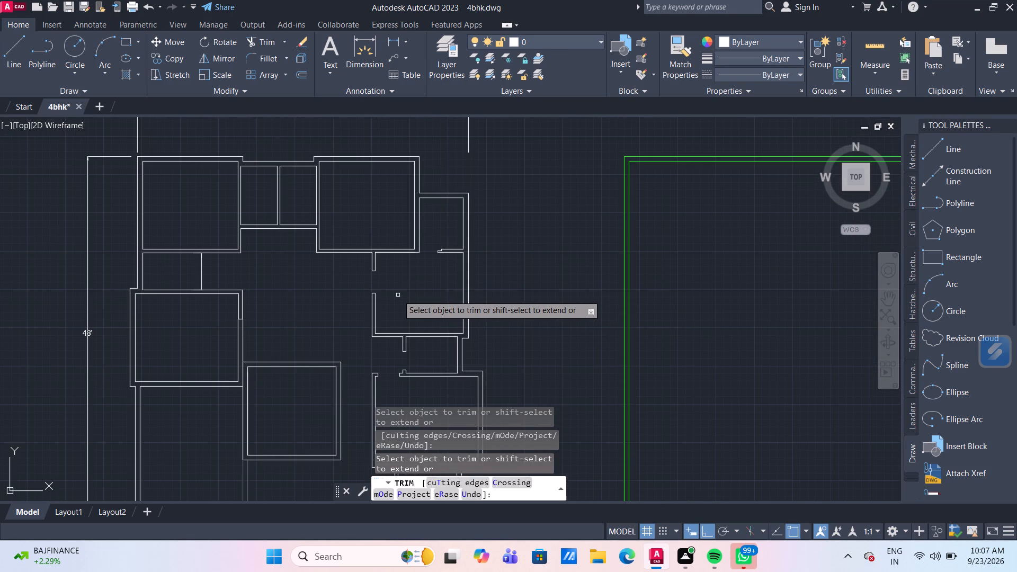
pyautogui.scroll(3, 398, 295)
pyautogui.press('Escape')
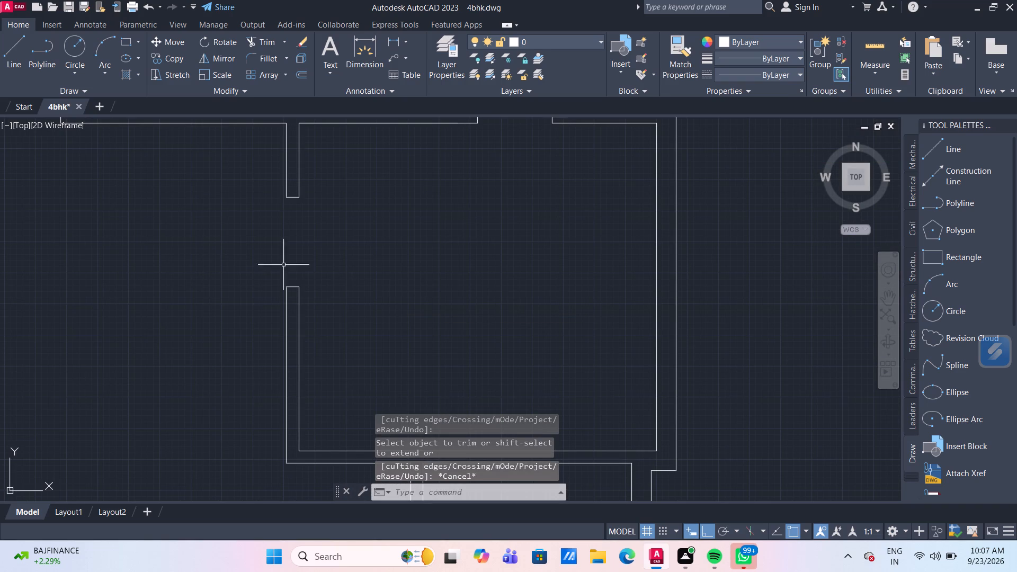
pyautogui.click(294, 287)
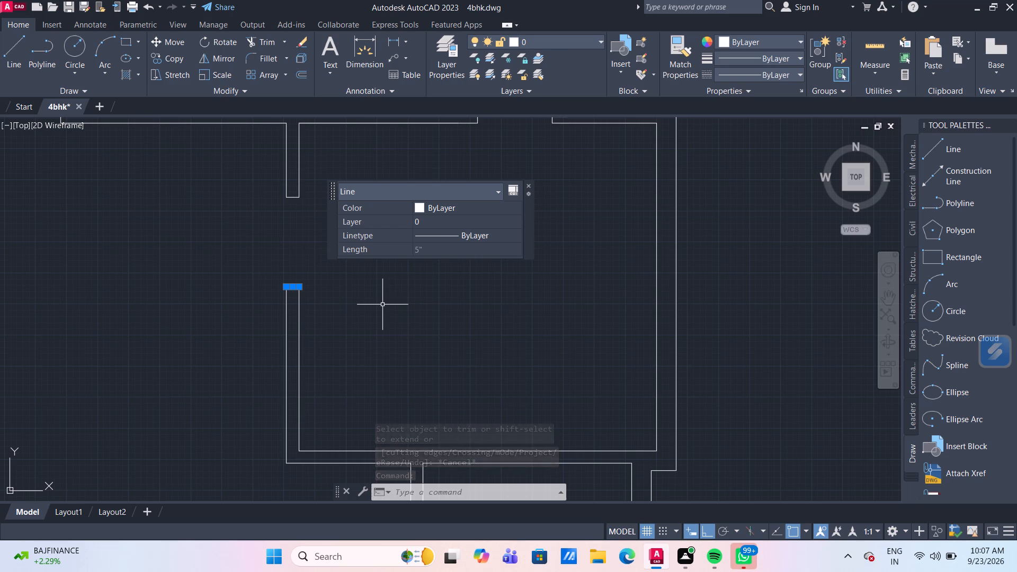
pyautogui.press('Escape')
# Draw a short horizontal line across the large upper room's left wall, from the lower-left inner corner to the outer face.
pyautogui.scroll(-3, 382, 305)
pyautogui.scroll(1, 356, 221)
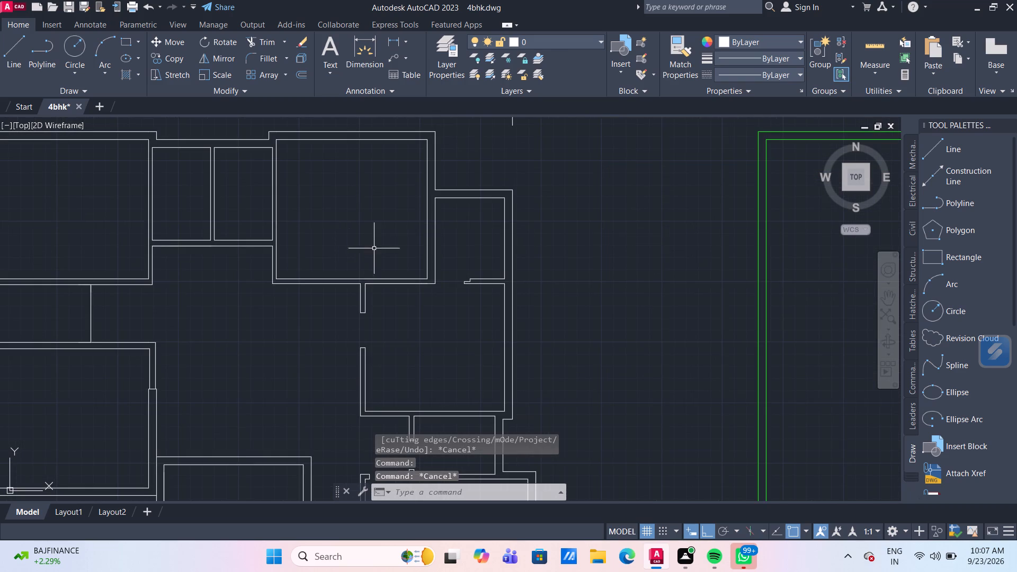
pyautogui.moveTo(382, 246); pyautogui.dragTo(425, 238, button='middle')
pyautogui.scroll(1, 390, 245)
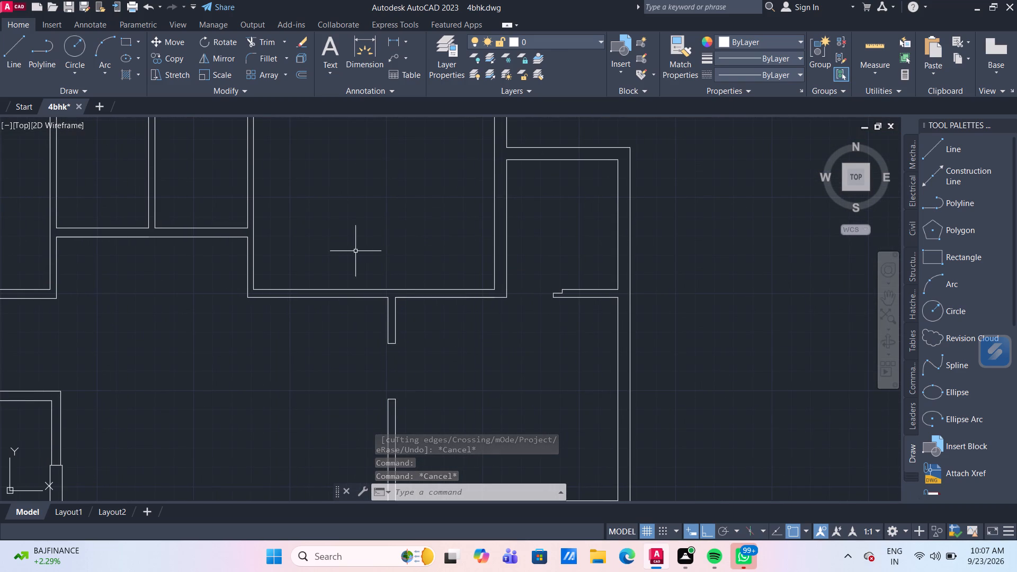
pyautogui.scroll(1, 289, 265)
pyautogui.moveTo(309, 279); pyautogui.dragTo(340, 279, button='middle')
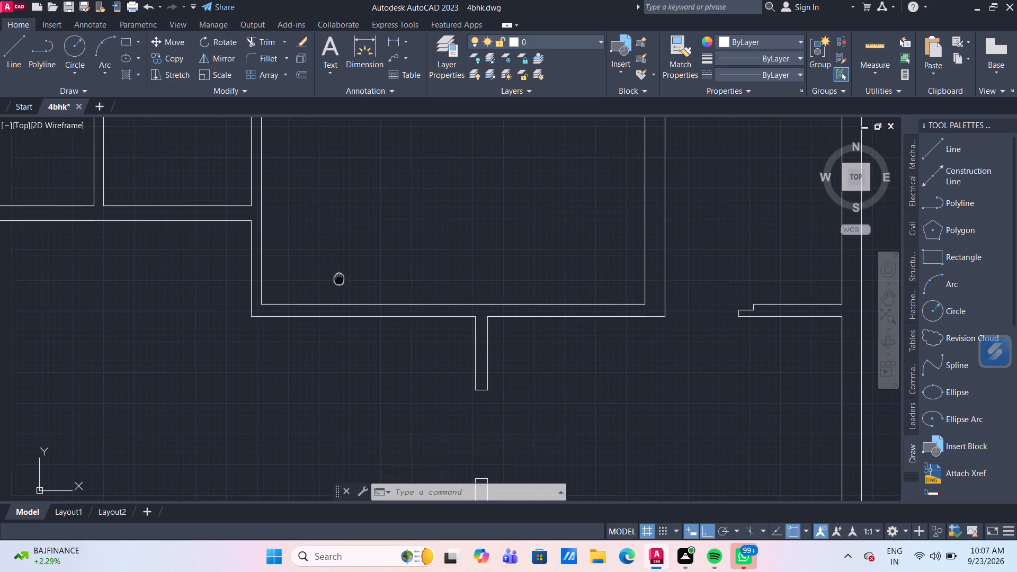
pyautogui.moveTo(340, 279); pyautogui.dragTo(372, 282, button='middle')
pyautogui.scroll(1, 357, 282)
pyautogui.moveTo(367, 280); pyautogui.dragTo(376, 264, button='middle')
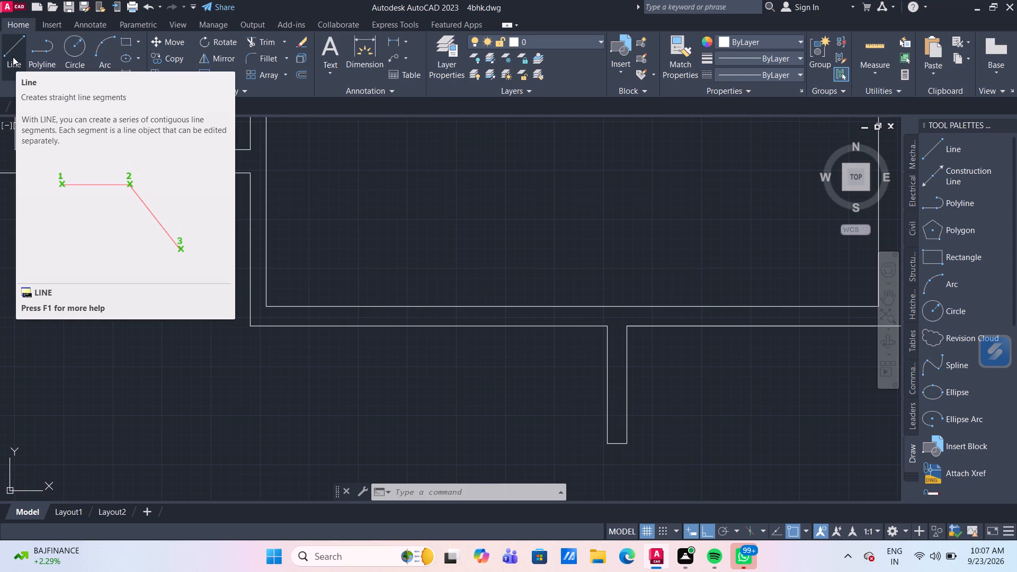
pyautogui.click(13, 57)
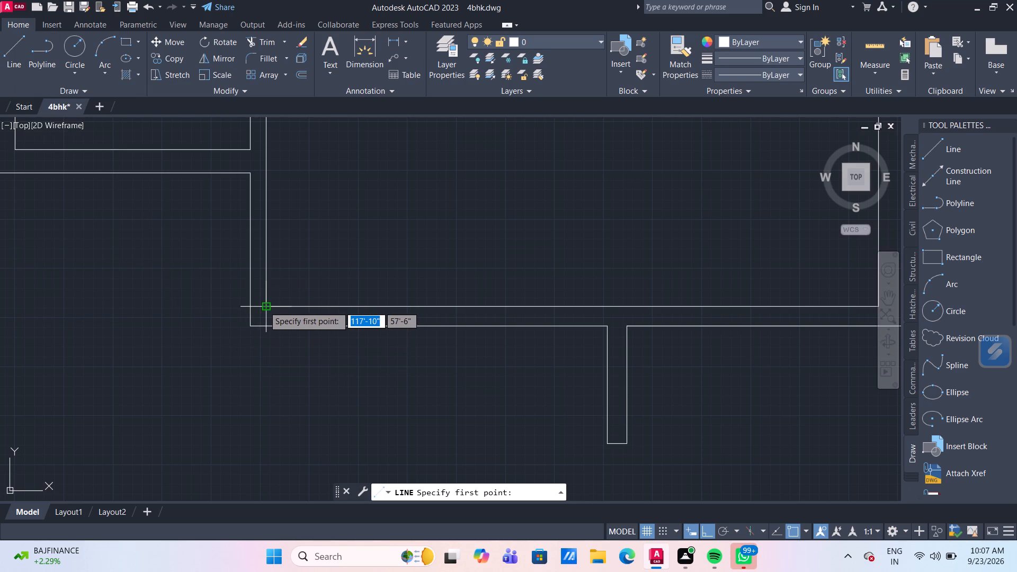
pyautogui.moveTo(266, 307); pyautogui.dragTo(260, 307)
pyautogui.click(253, 303)
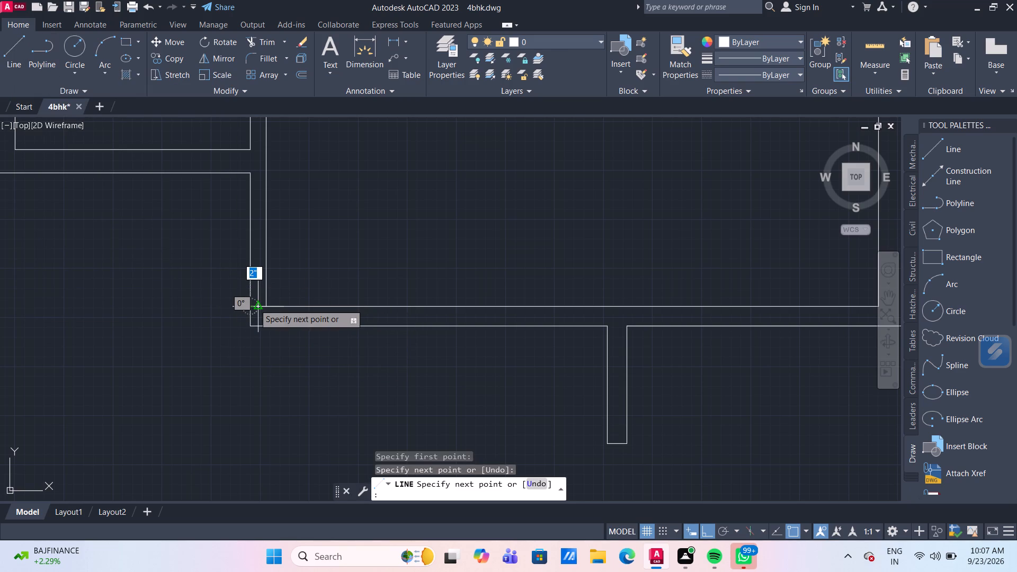
pyautogui.press('Return')
# Offset the short horizontal line 4" upward within the large upper room's left wall.
pyautogui.press('o')
pyautogui.press('Return')
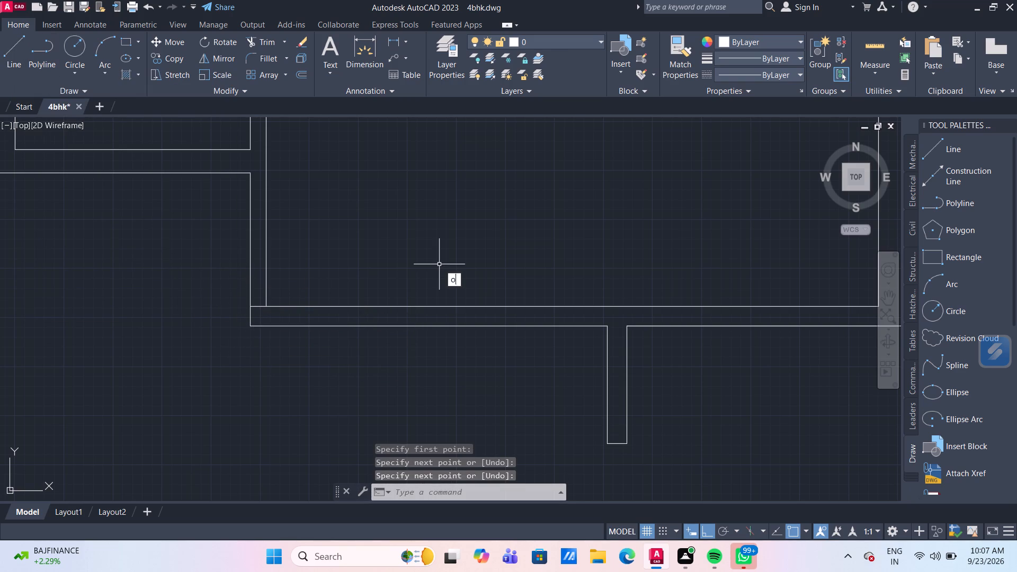
pyautogui.press('Return')
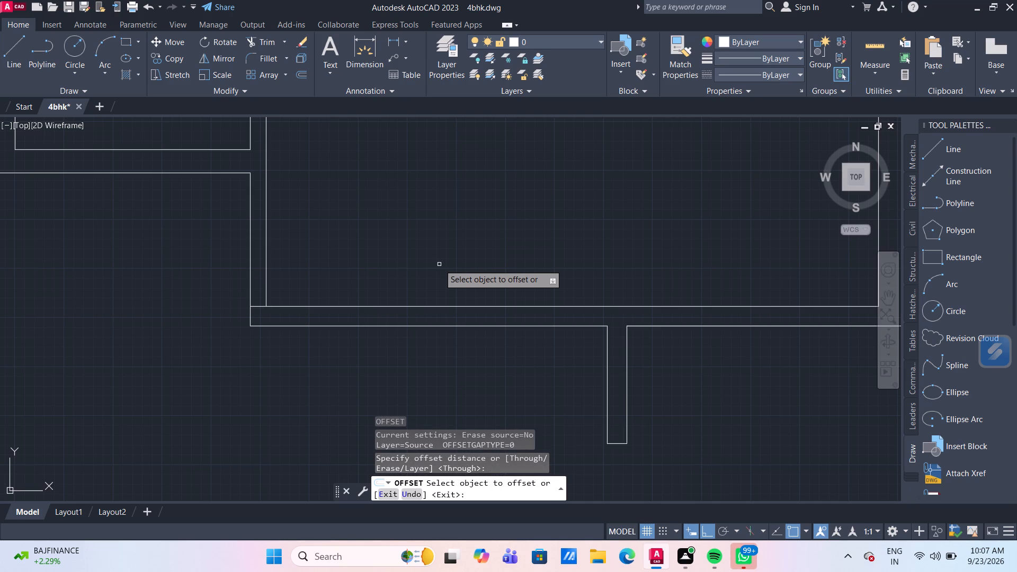
pyautogui.click(261, 307)
pyautogui.write('4"')
pyautogui.press('Return')
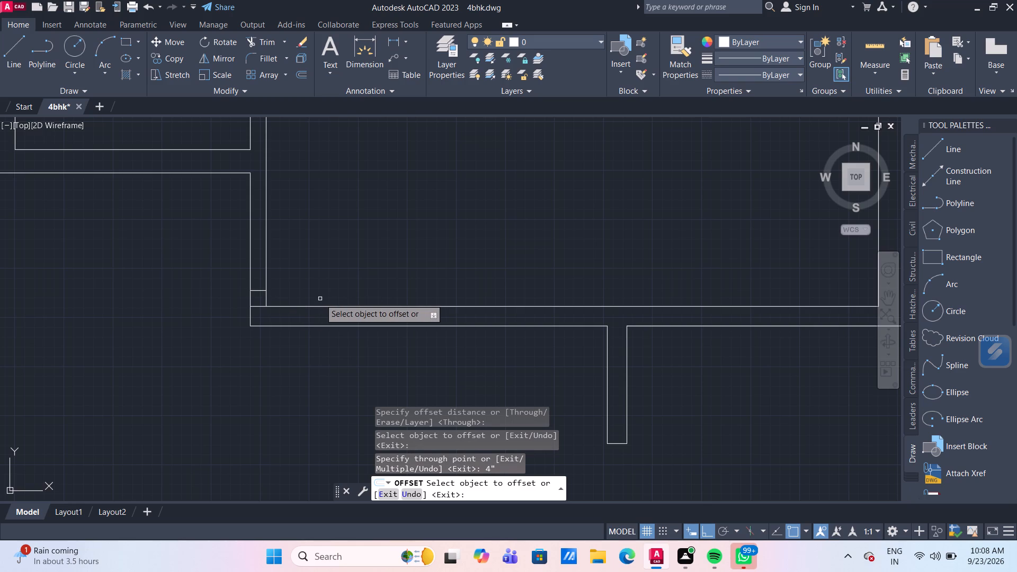
pyautogui.press('Escape')
# Draw connected lines from the large upper room's lower-left inner corner: 4" down, 3' right, and up to the bottom wall's inner face.
pyautogui.click(3, 47)
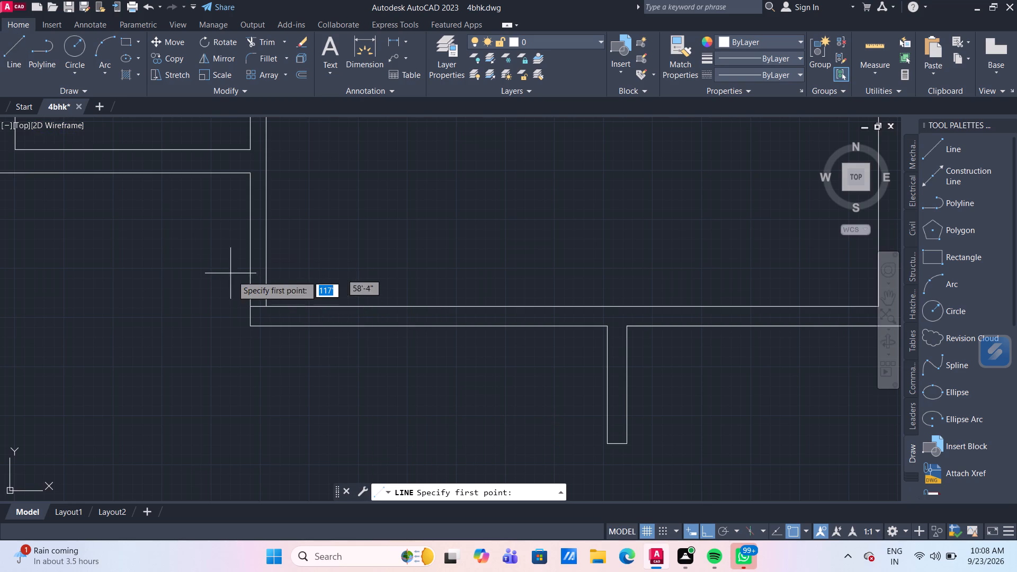
pyautogui.moveTo(265, 310); pyautogui.dragTo(264, 318)
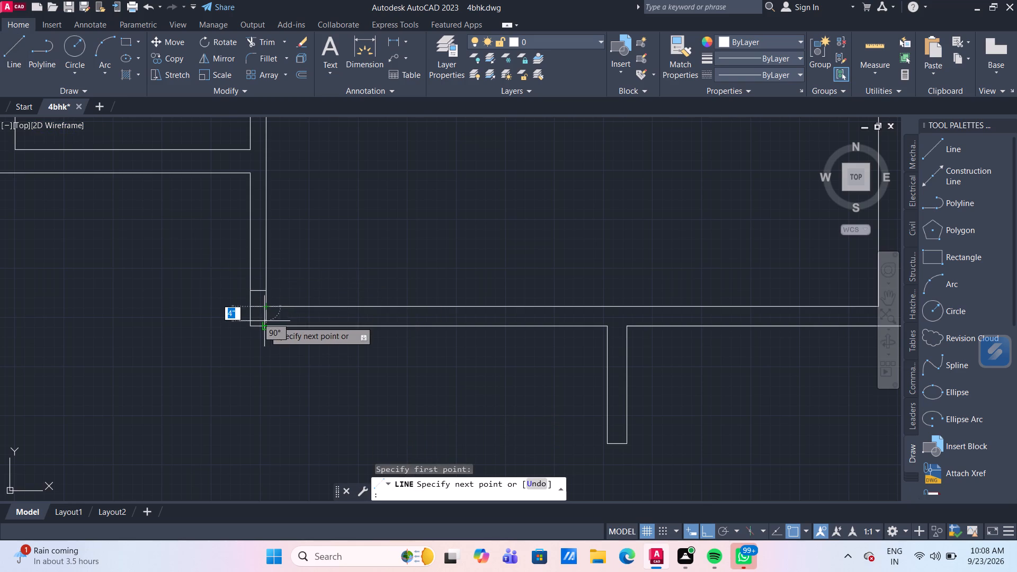
pyautogui.scroll(3, 264, 320)
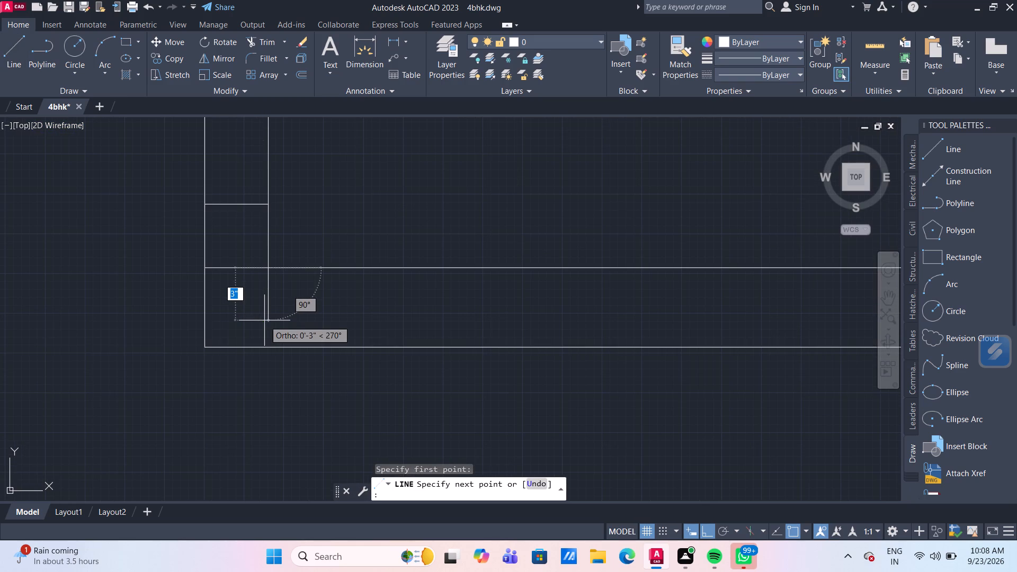
pyautogui.write('4"')
pyautogui.press('Return')
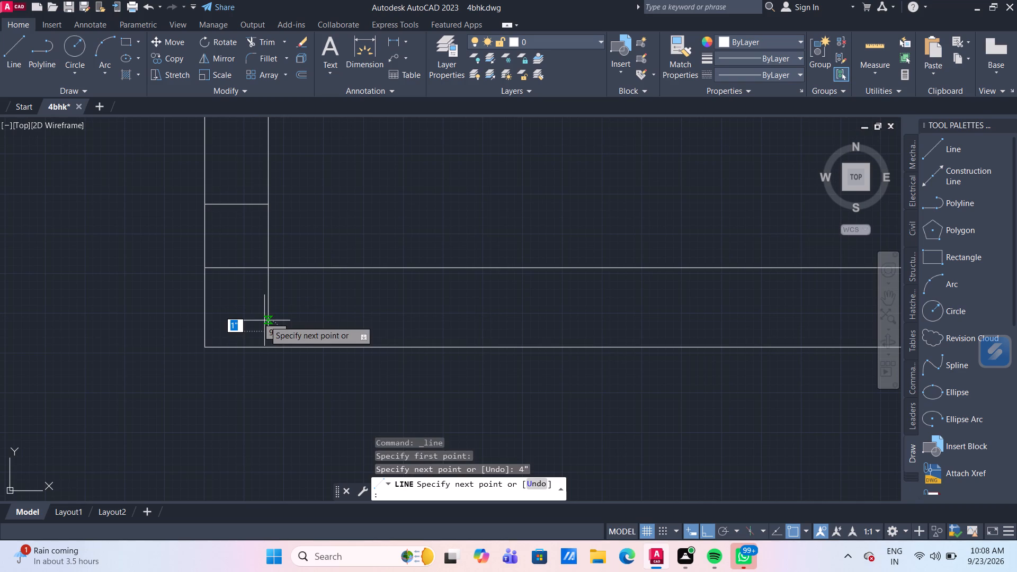
pyautogui.scroll(-2, 427, 324)
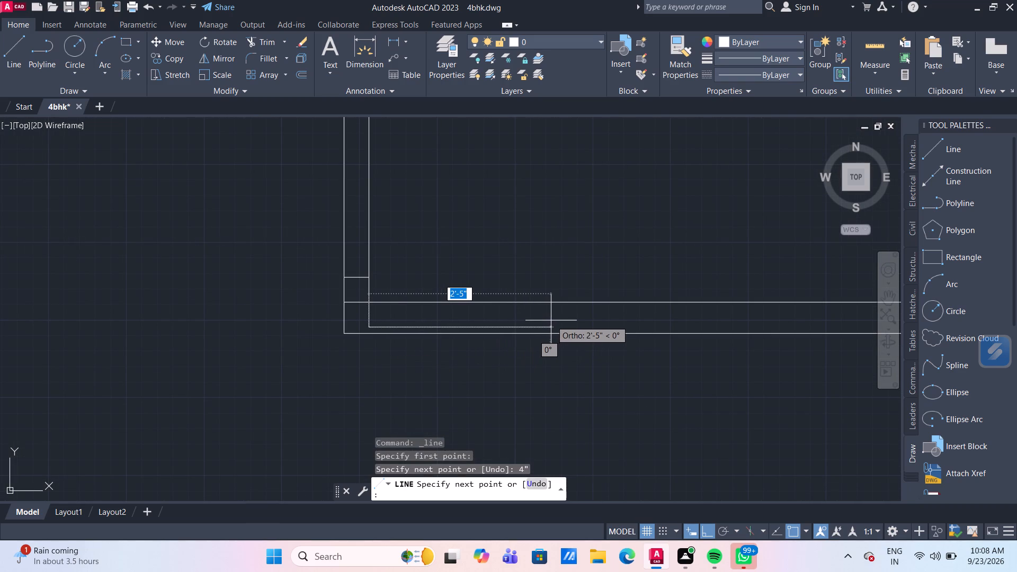
pyautogui.moveTo(559, 316); pyautogui.dragTo(441, 298, button='middle')
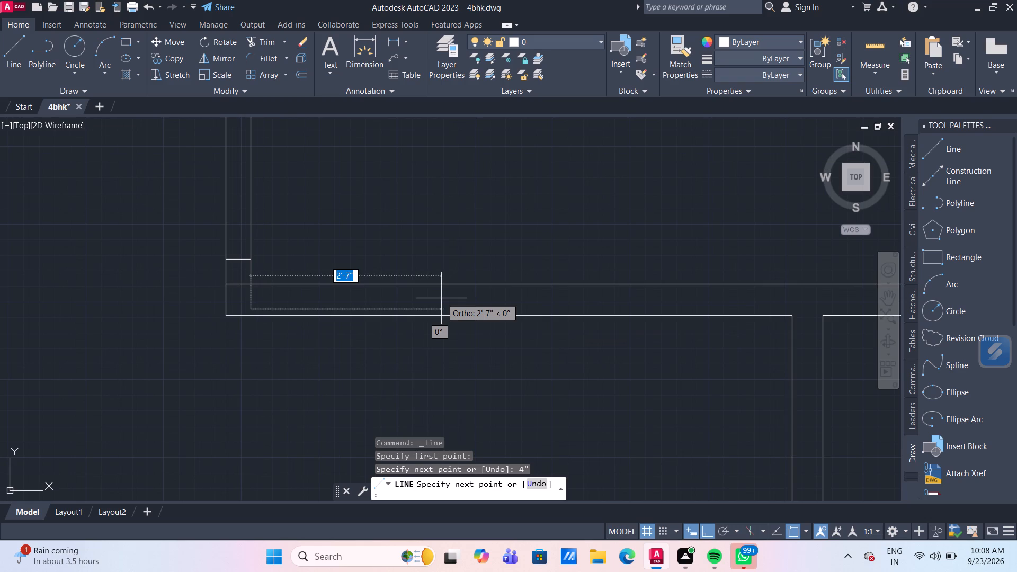
pyautogui.write("3'")
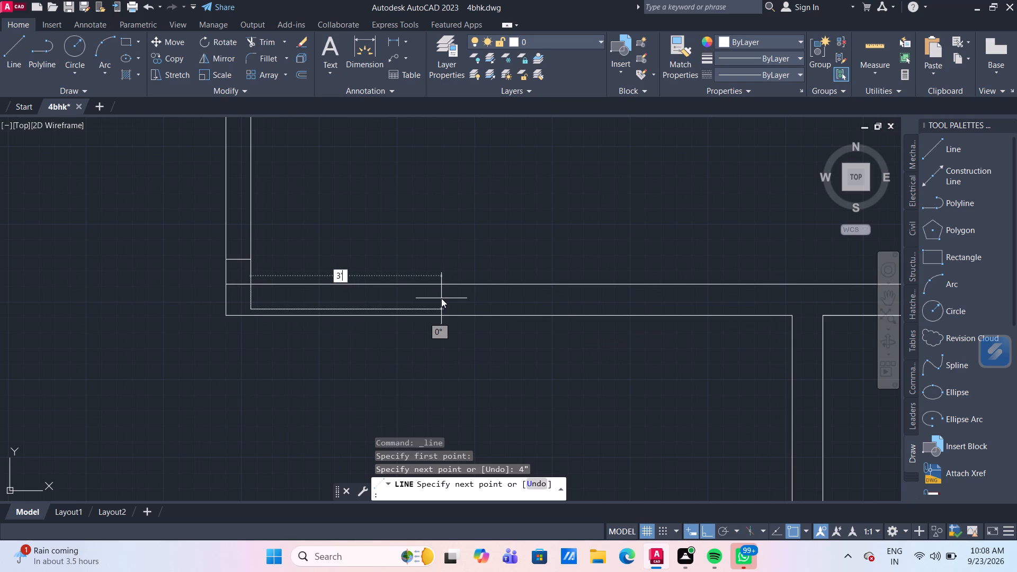
pyautogui.press('Return')
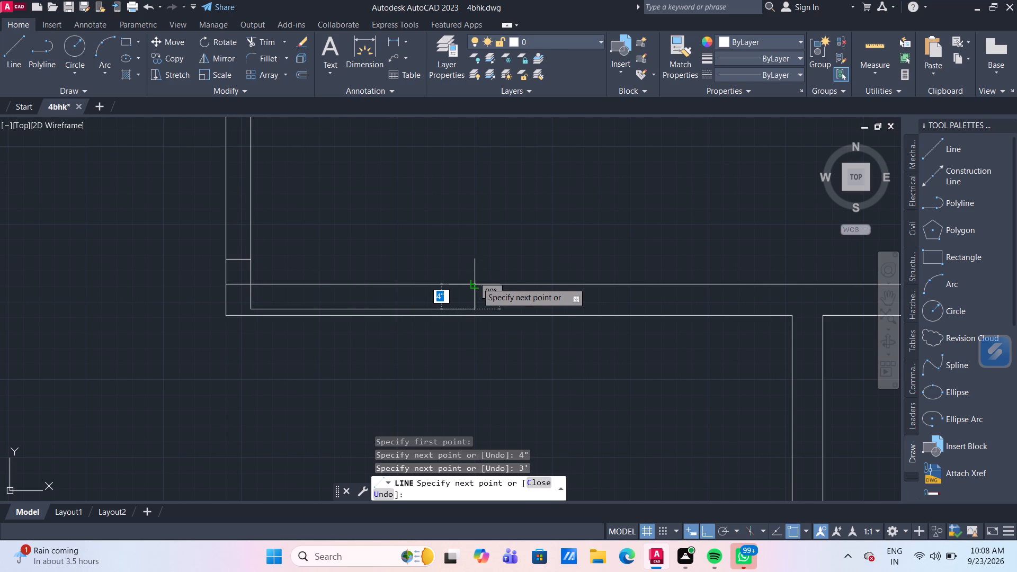
pyautogui.click(477, 282)
pyautogui.press('Escape')
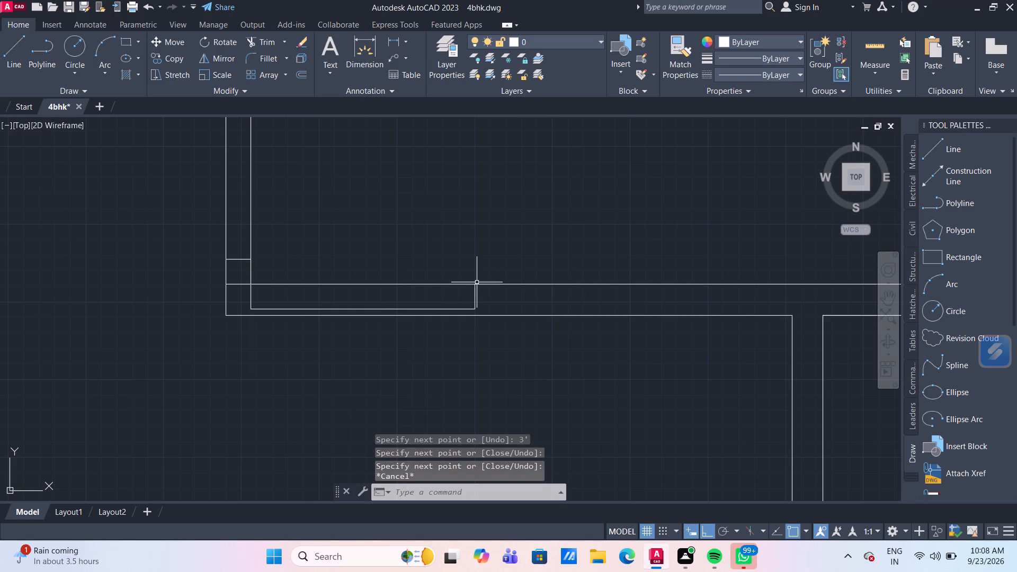
# Draw a short vertical line from the right end of the 3' line down to the bottom wall's outer face.
pyautogui.click(20, 56)
pyautogui.scroll(2, 493, 341)
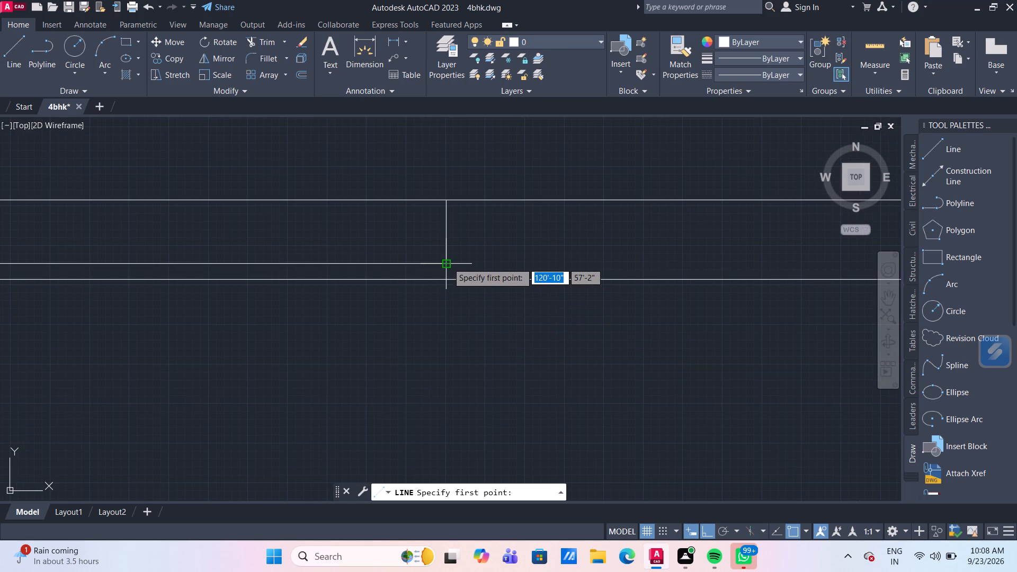
pyautogui.click(448, 263)
pyautogui.click(448, 280)
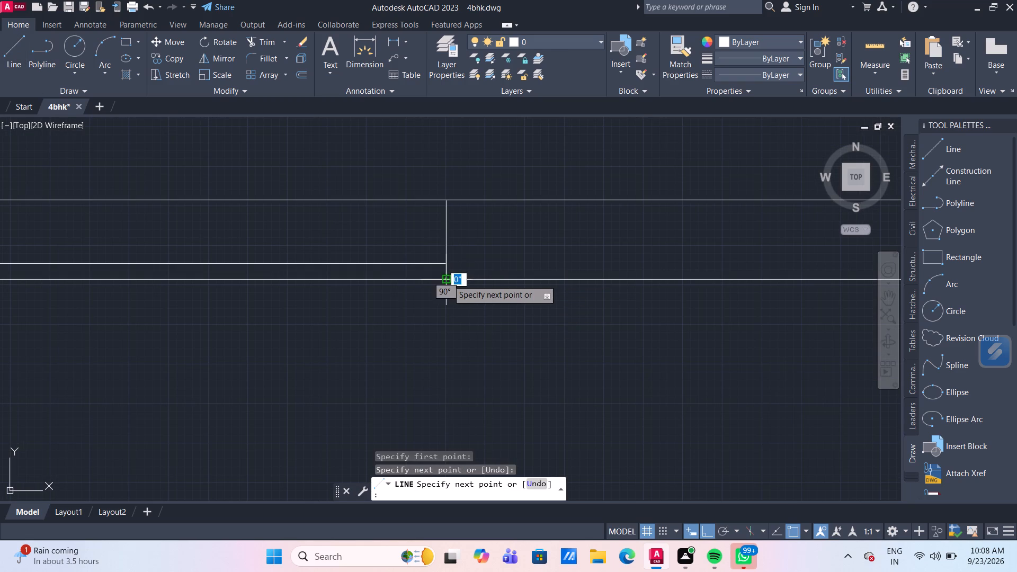
pyautogui.press('Return')
# Extend the 3' line to the left wall's outer face and trim the surplus corner, outer-face and cross-wall lines, leaving a stepped bottom wall.
pyautogui.scroll(-3, 440, 285)
pyautogui.scroll(2, 267, 293)
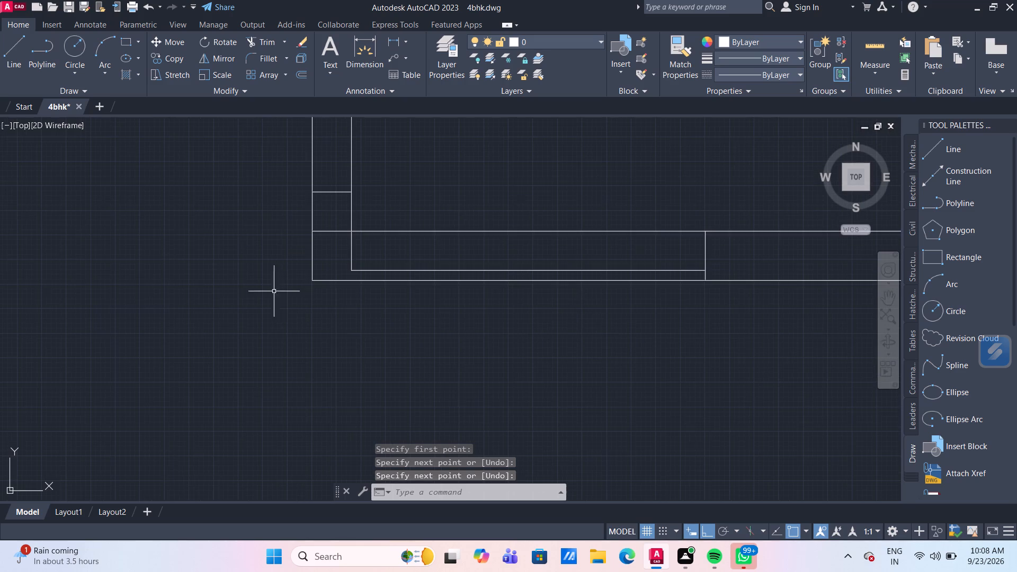
pyautogui.click(12, 51)
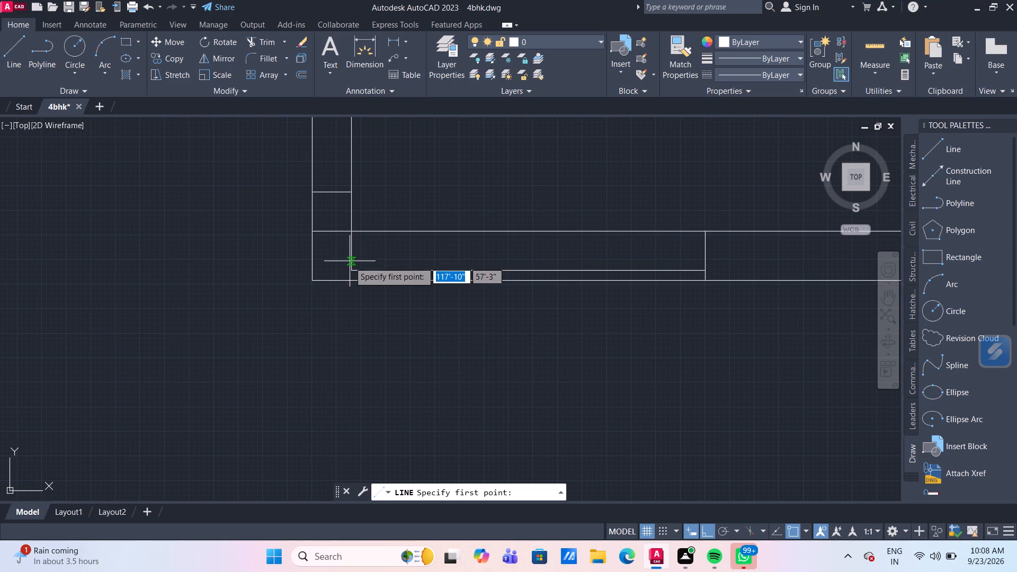
pyautogui.press('Escape')
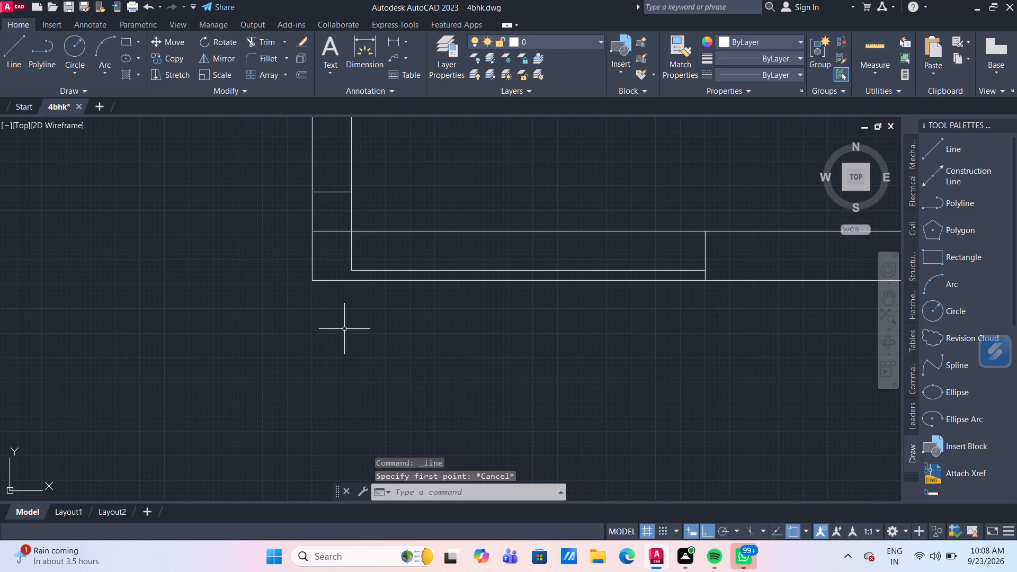
pyautogui.write('tr')
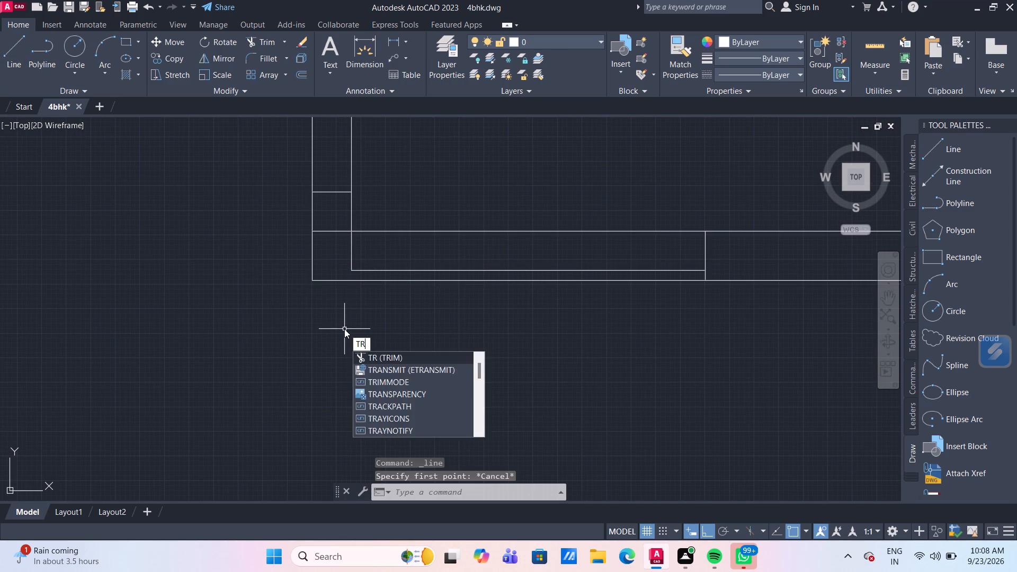
pyautogui.press('Return')
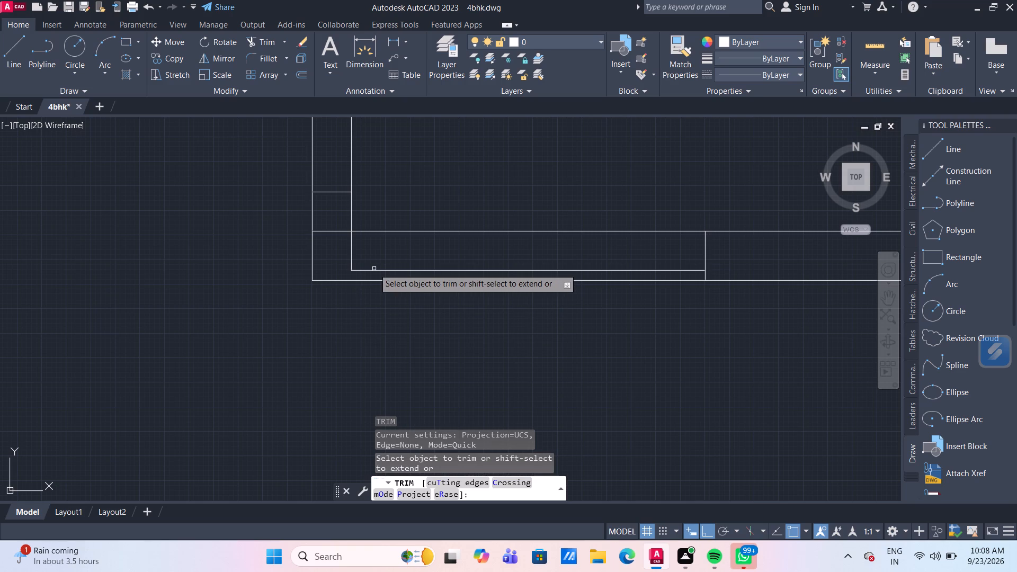
pyautogui.keyDown('shift'); pyautogui.click(368, 269); pyautogui.keyUp('shift')
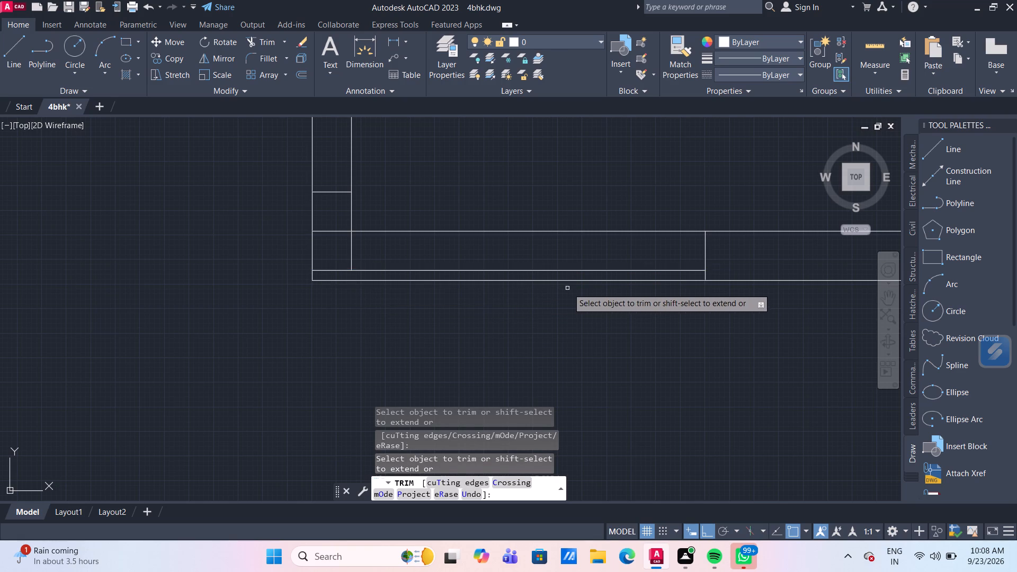
pyautogui.click(333, 224)
pyautogui.click(363, 257)
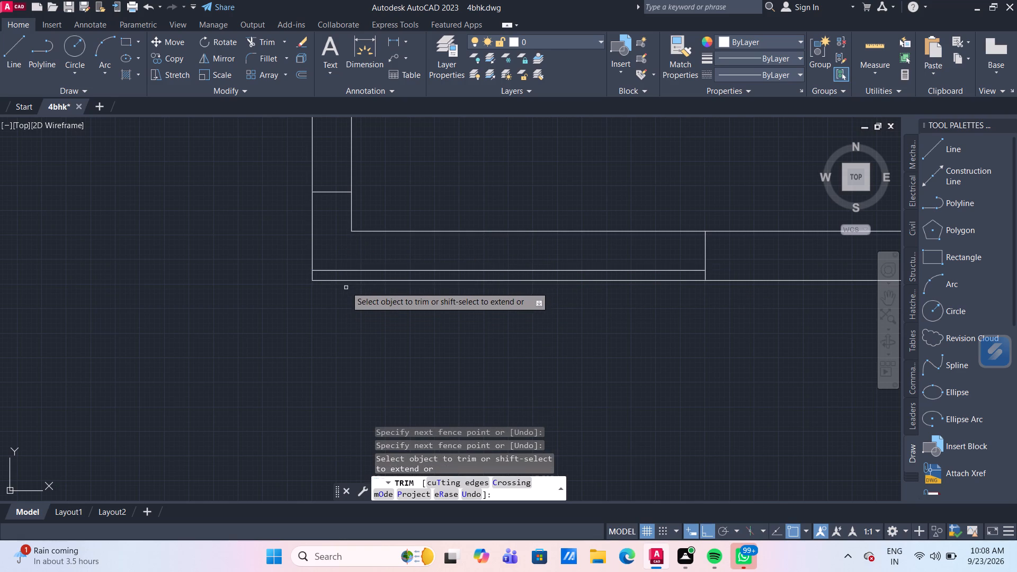
pyautogui.click(346, 282)
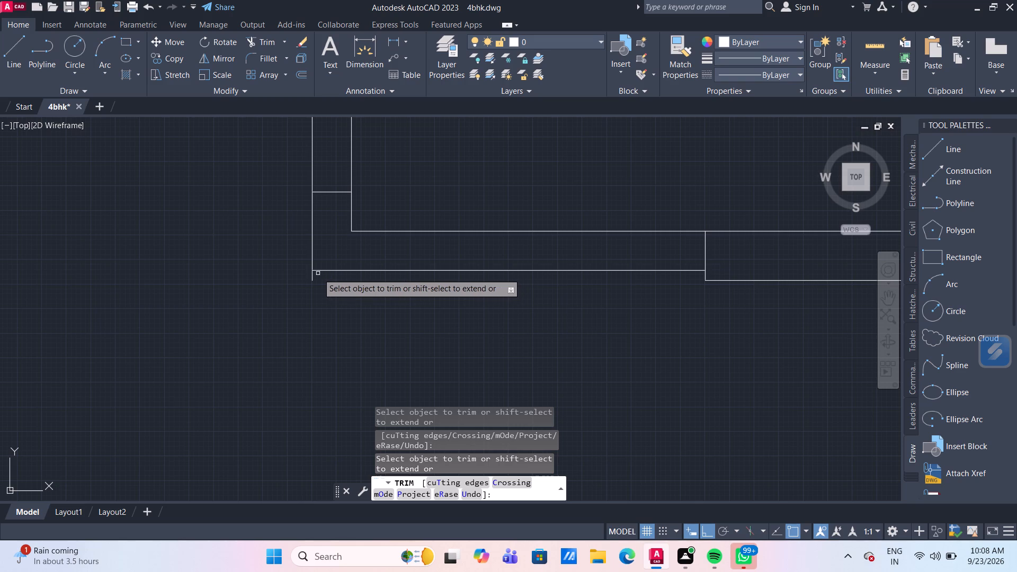
pyautogui.click(313, 275)
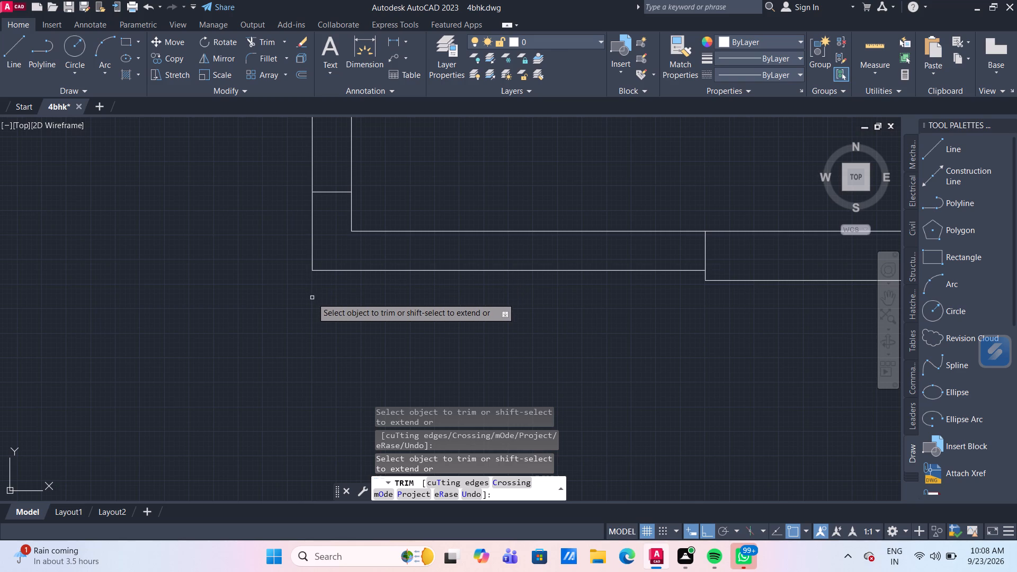
pyautogui.click(706, 254)
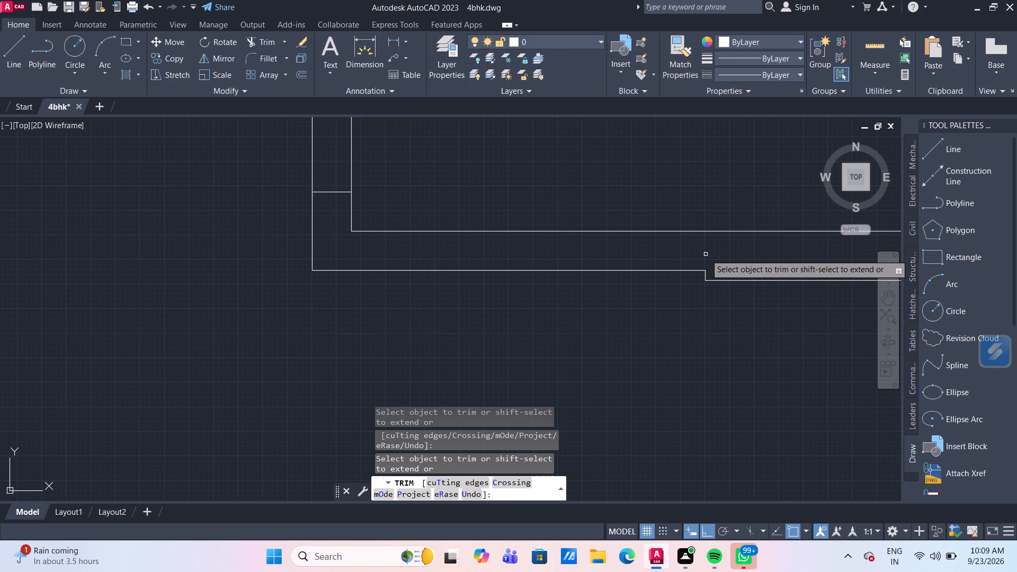
pyautogui.scroll(-2, 701, 262)
pyautogui.moveTo(737, 343); pyautogui.dragTo(588, 337, button='middle')
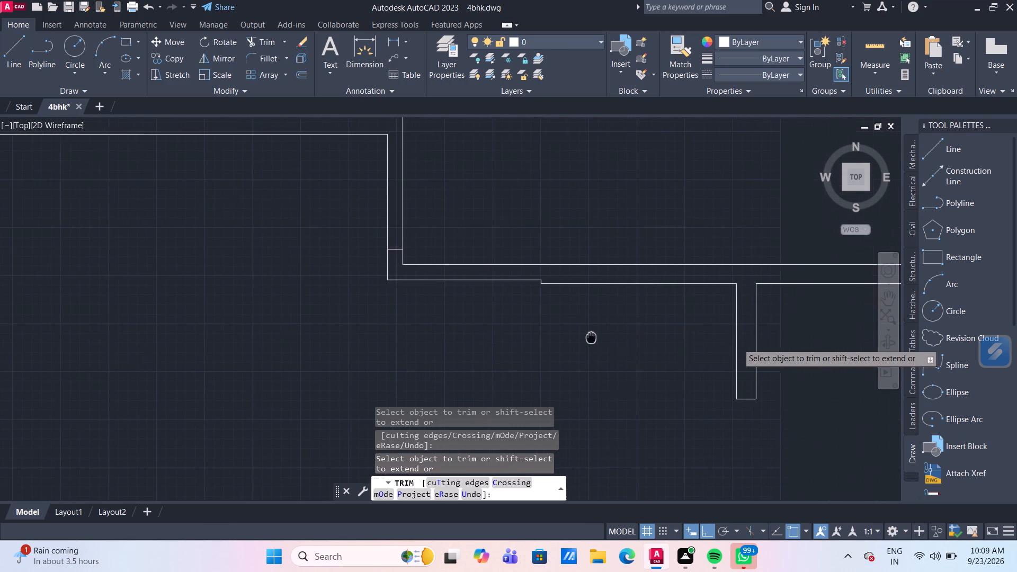
pyautogui.scroll(-1, 588, 337)
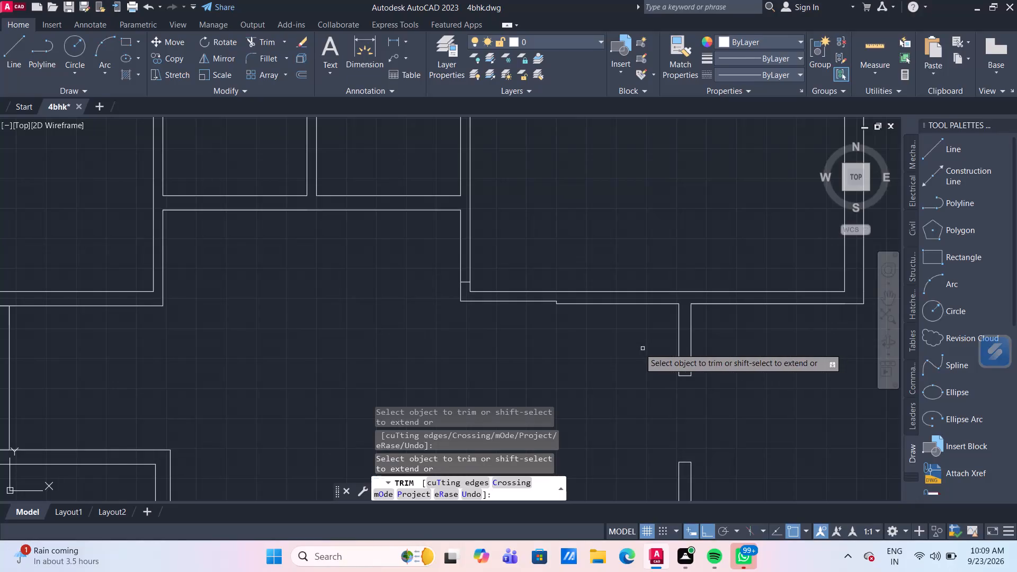
pyautogui.press('Escape')
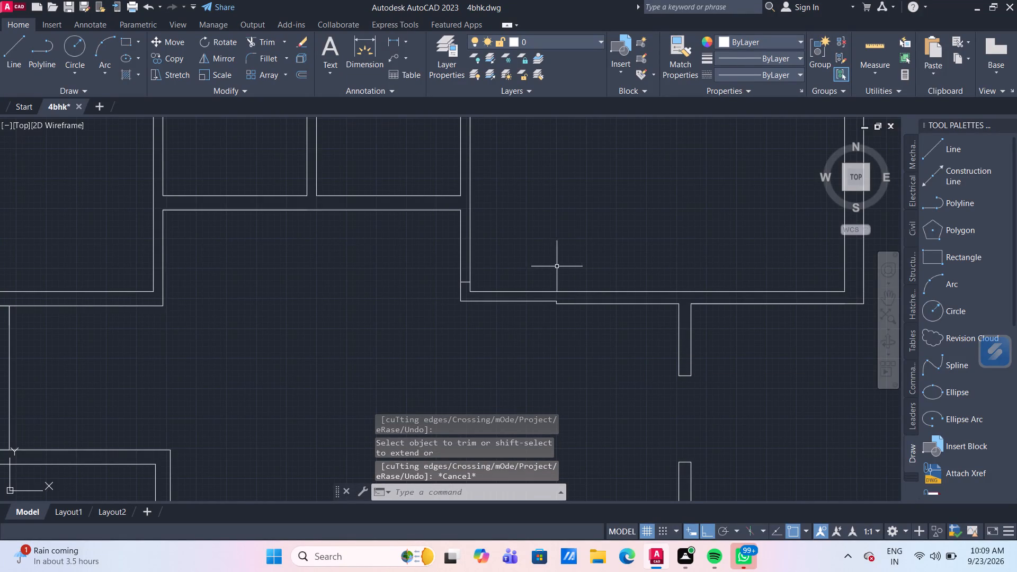
# Offset the short horizontal jamb line 2'6" upward within the large upper room's left wall.
pyautogui.moveTo(552, 266); pyautogui.dragTo(556, 311, button='middle')
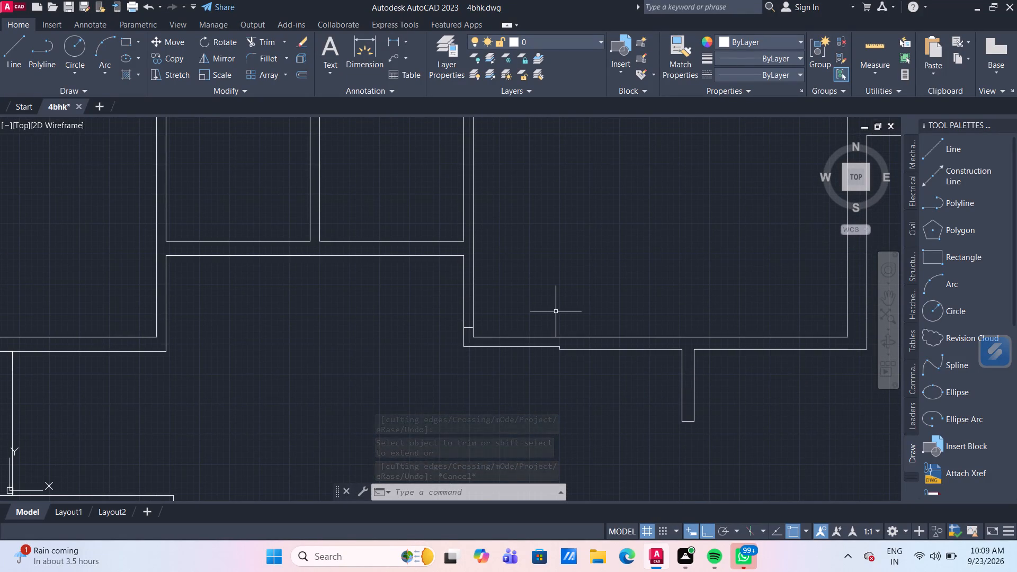
pyautogui.press('o')
pyautogui.press('Return')
pyautogui.press('Return')
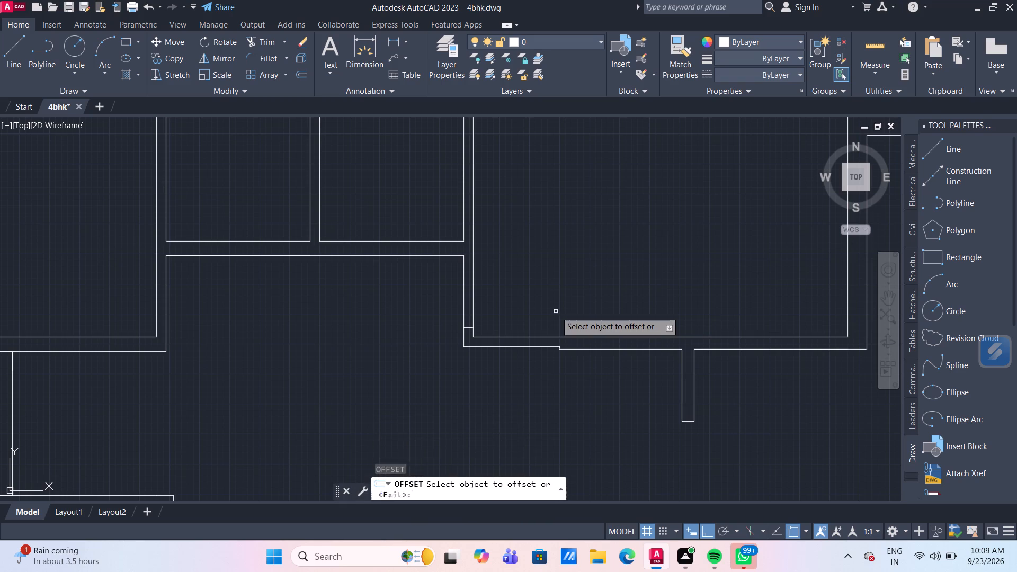
pyautogui.click(468, 327)
pyautogui.scroll(2, 471, 265)
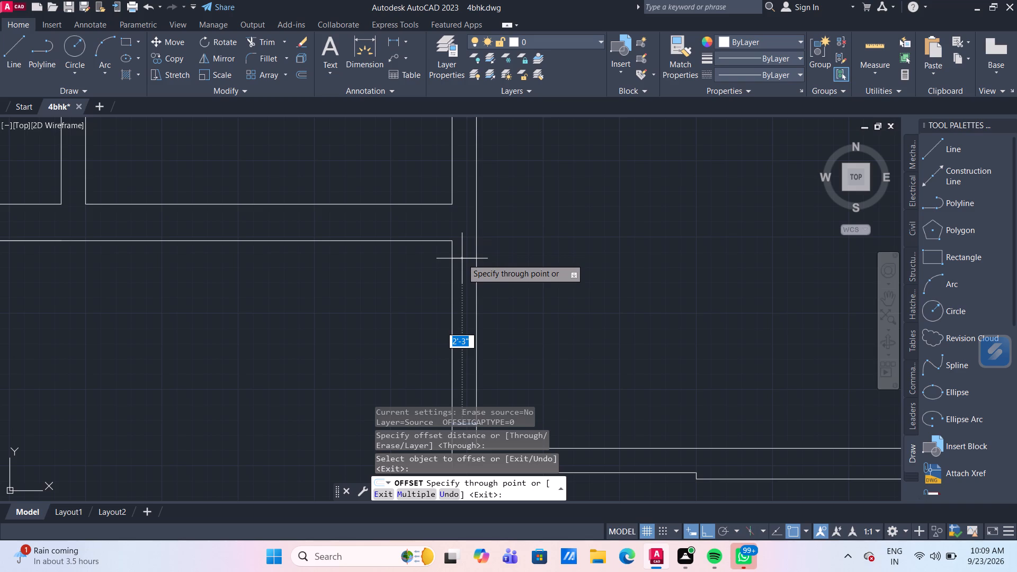
pyautogui.write('2\'6"')
pyautogui.press('Return')
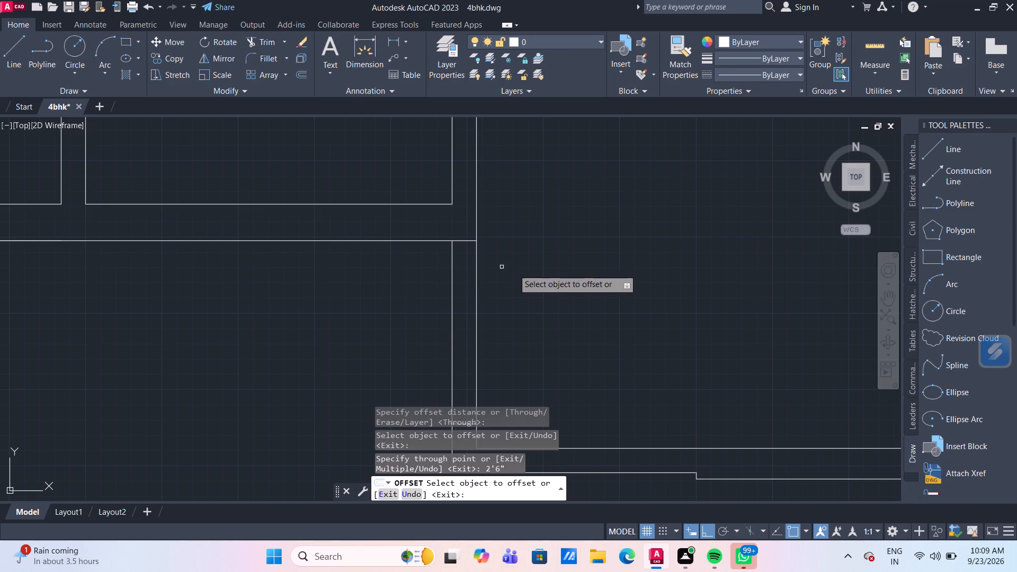
pyautogui.scroll(-4, 515, 269)
pyautogui.scroll(3, 519, 275)
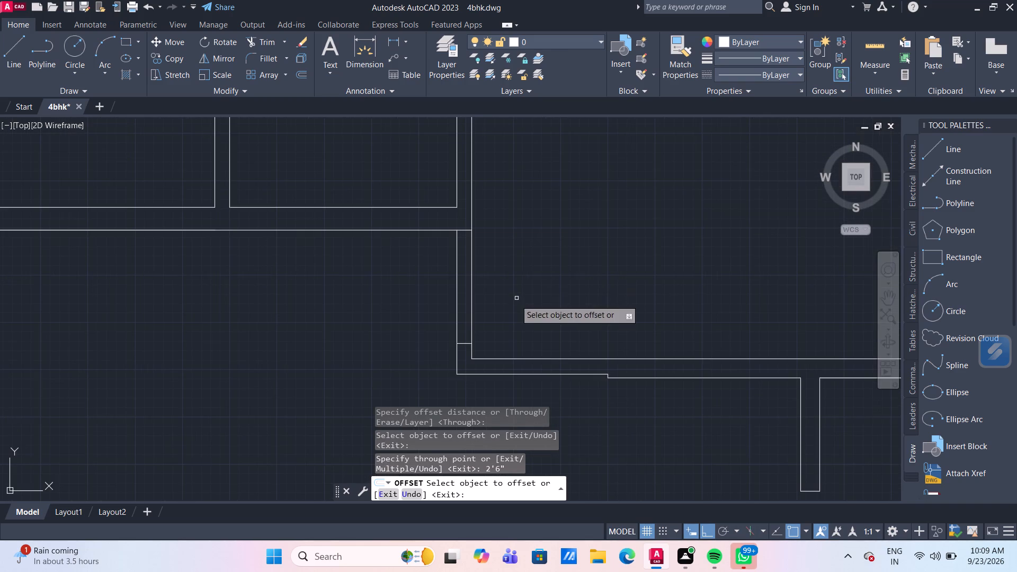
pyautogui.moveTo(510, 289); pyautogui.dragTo(504, 260, button='middle')
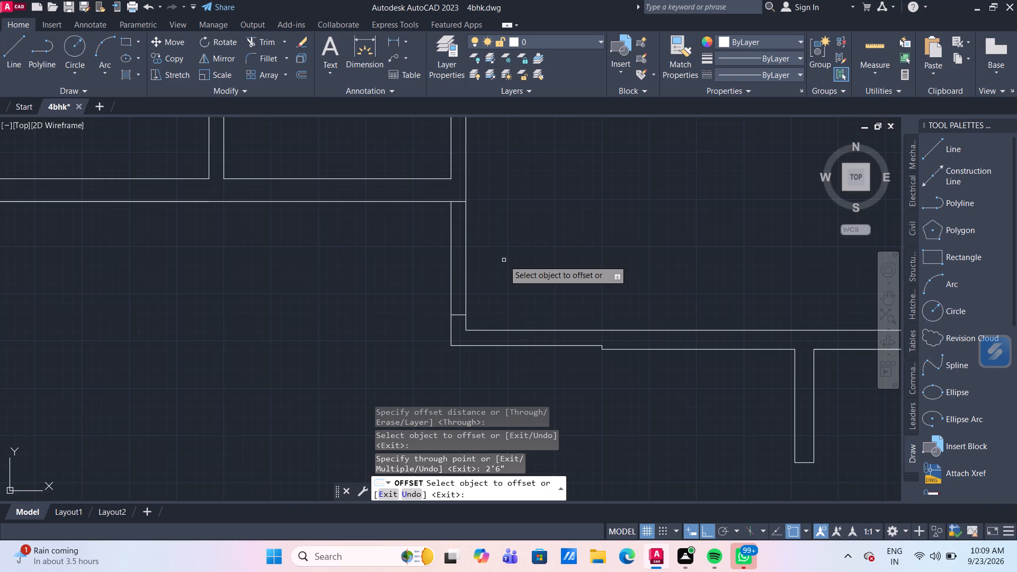
pyautogui.press('Escape')
# Move both short jamb lines in the large upper room's left wall 2" down.
pyautogui.scroll(1, 466, 326)
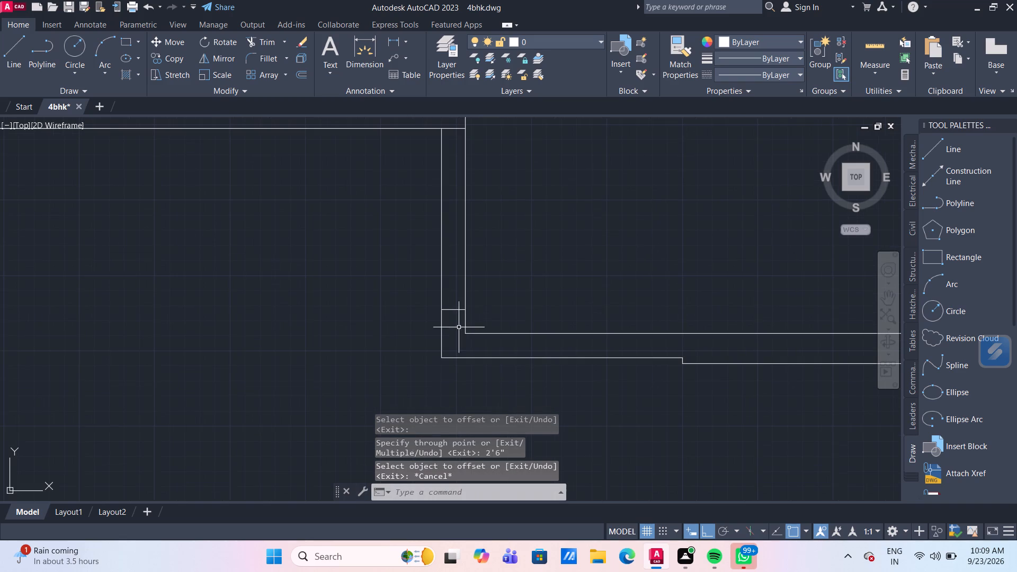
pyautogui.click(455, 319)
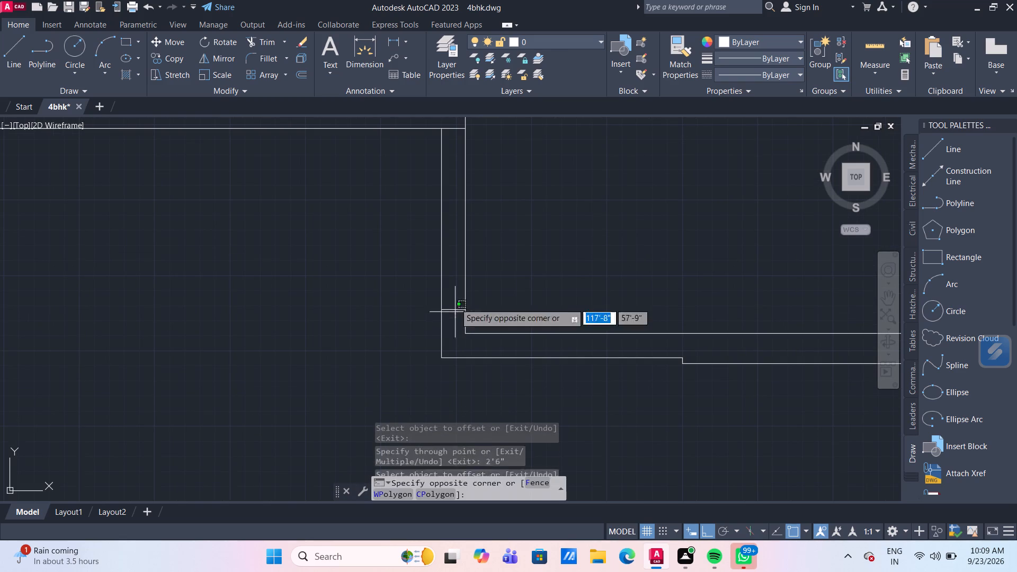
pyautogui.click(450, 123)
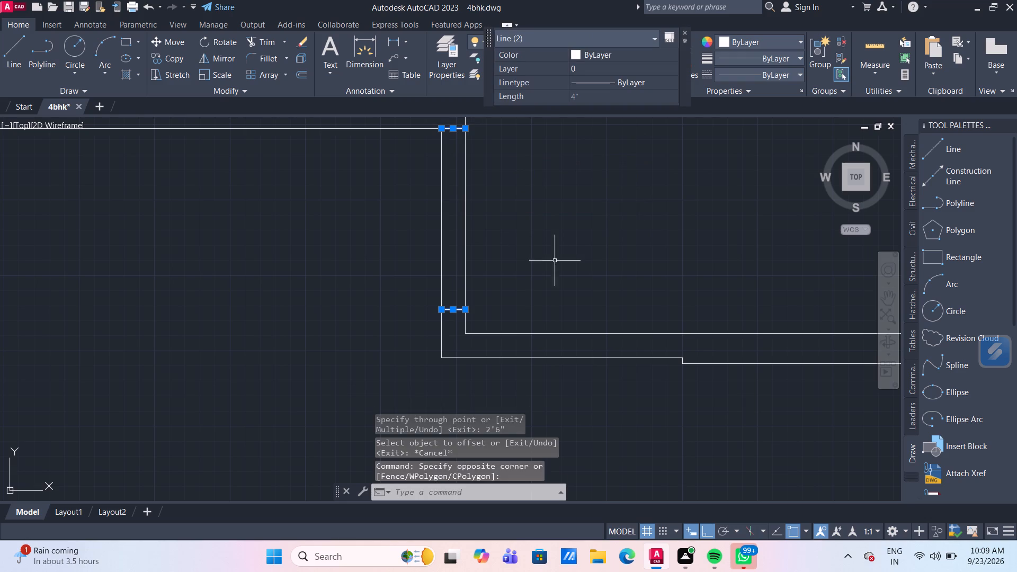
pyautogui.press('m')
pyautogui.press('Return')
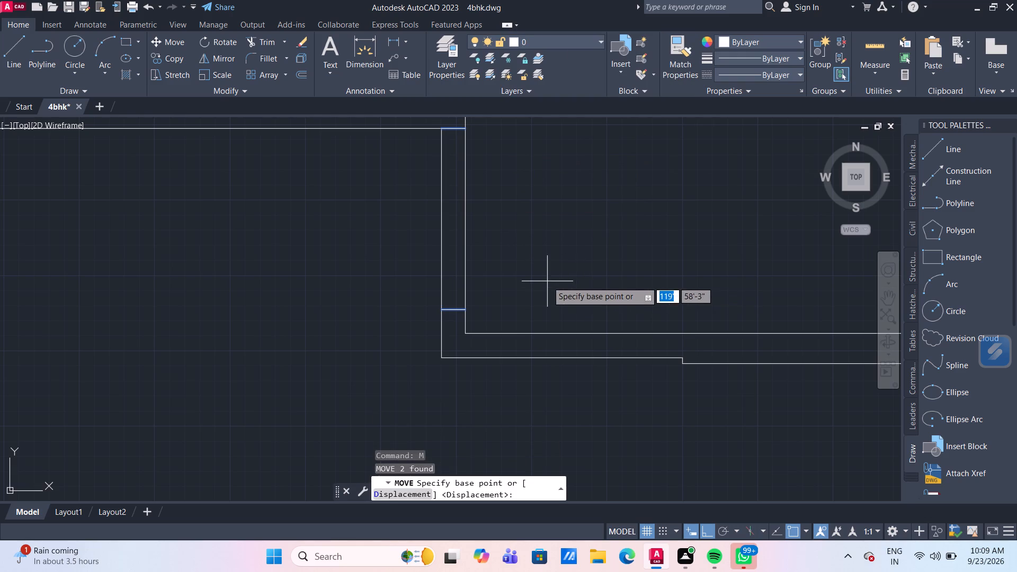
pyautogui.scroll(3, 450, 327)
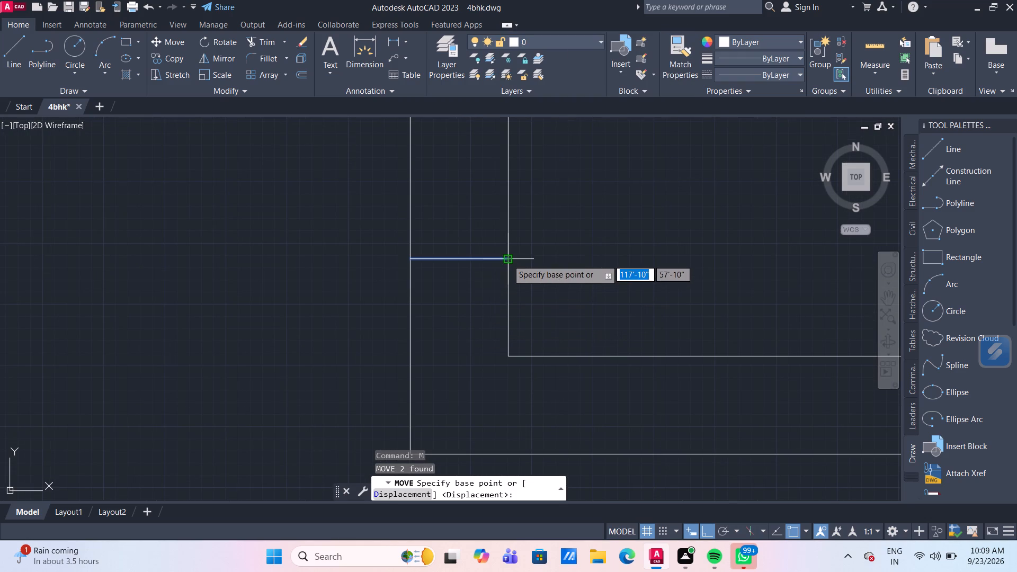
pyautogui.click(507, 260)
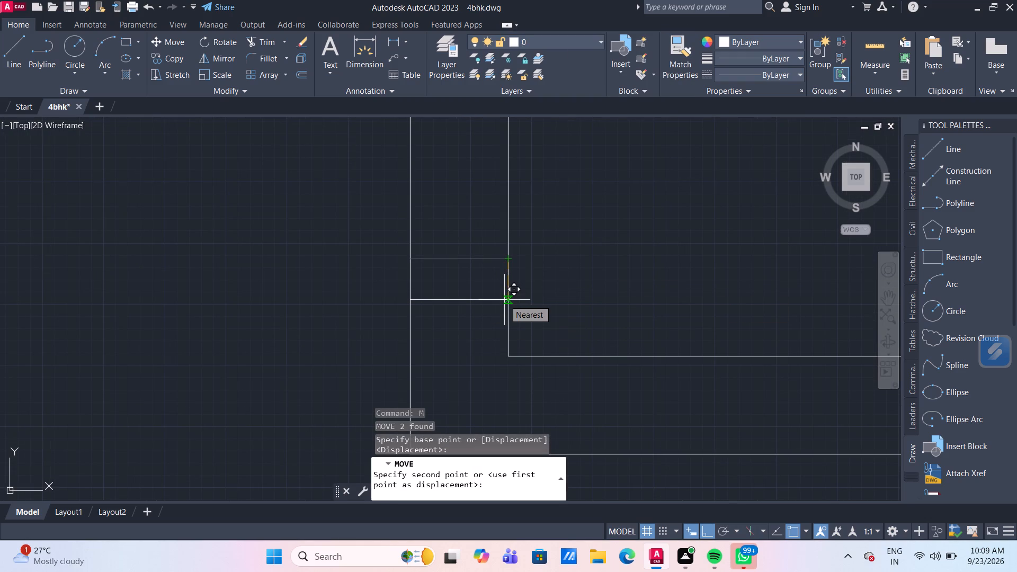
pyautogui.write('2"')
pyautogui.press('Return')
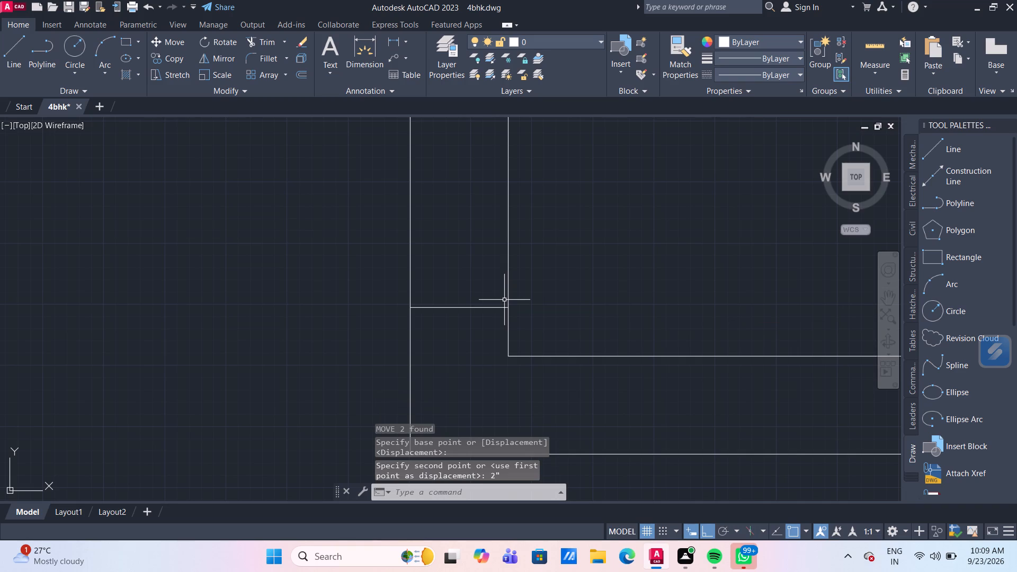
# Quick-measure the walls and the recess below the two small upper rooms, beside the large upper room's door jambs.
pyautogui.scroll(-3, 504, 300)
pyautogui.scroll(-2, 554, 248)
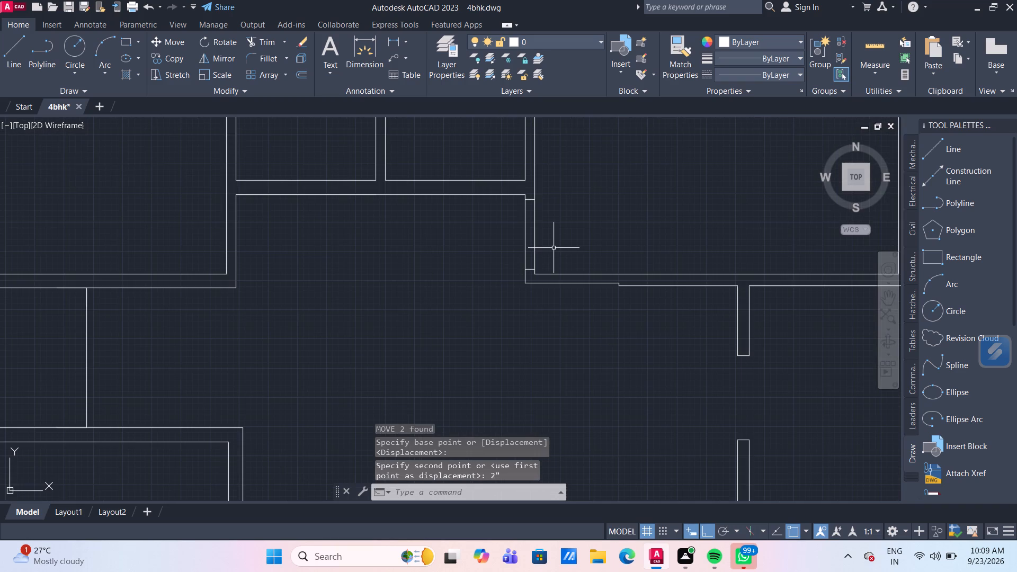
pyautogui.moveTo(554, 247); pyautogui.dragTo(560, 267, button='middle')
pyautogui.scroll(-1, 560, 267)
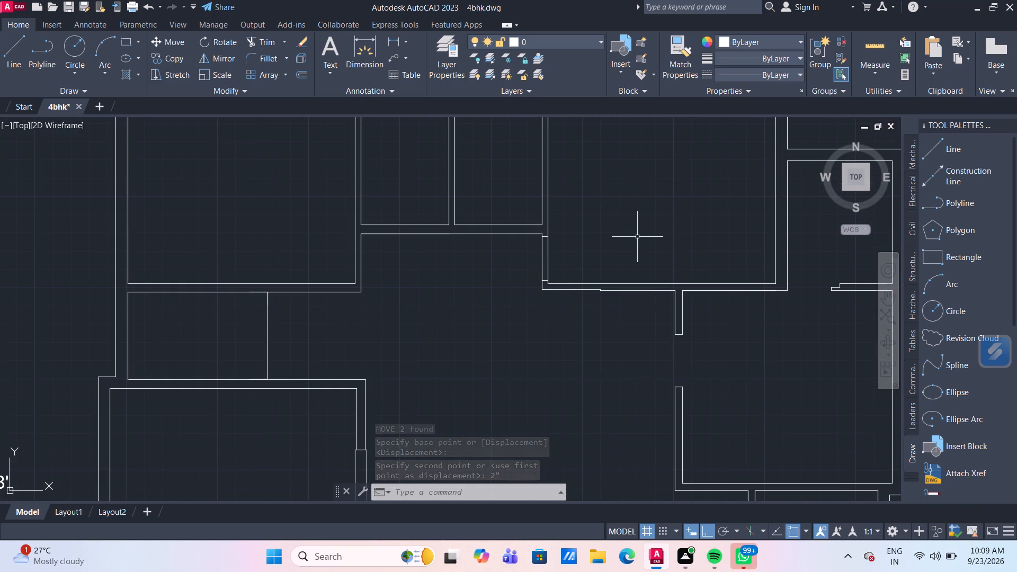
pyautogui.moveTo(634, 238); pyautogui.dragTo(625, 303, button='middle')
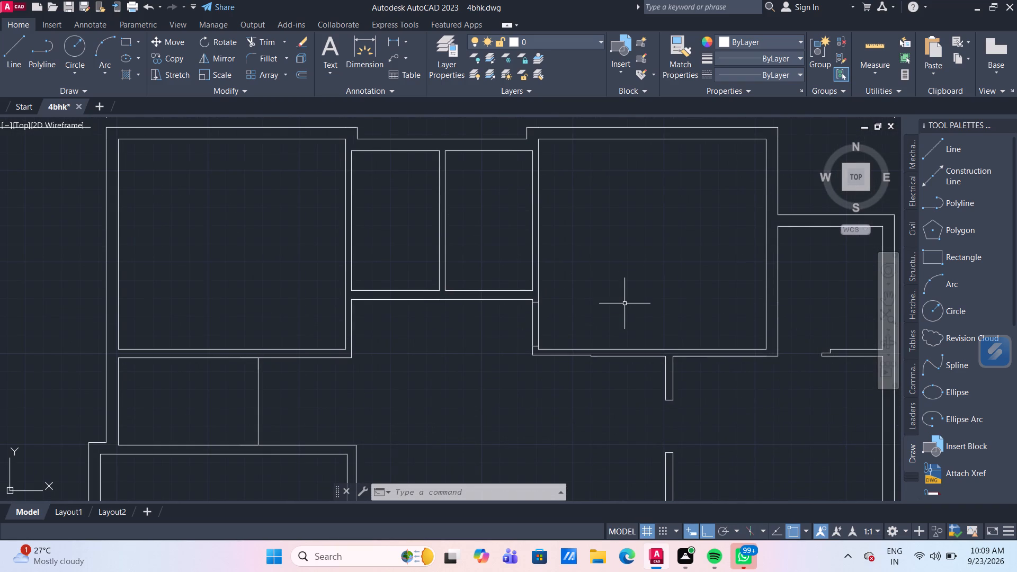
pyautogui.scroll(1, 520, 312)
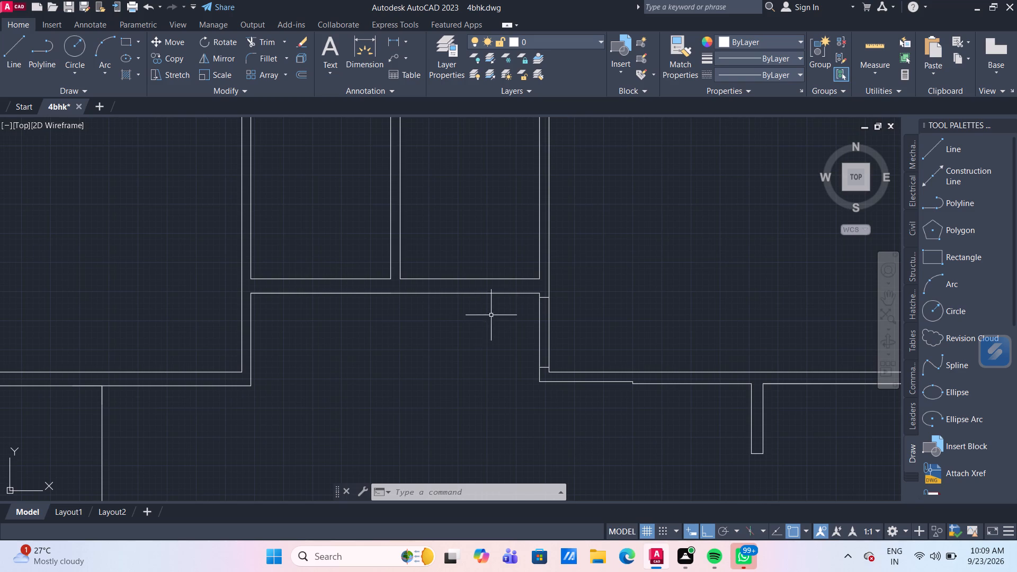
pyautogui.scroll(2, 498, 310)
pyautogui.scroll(-1, 498, 310)
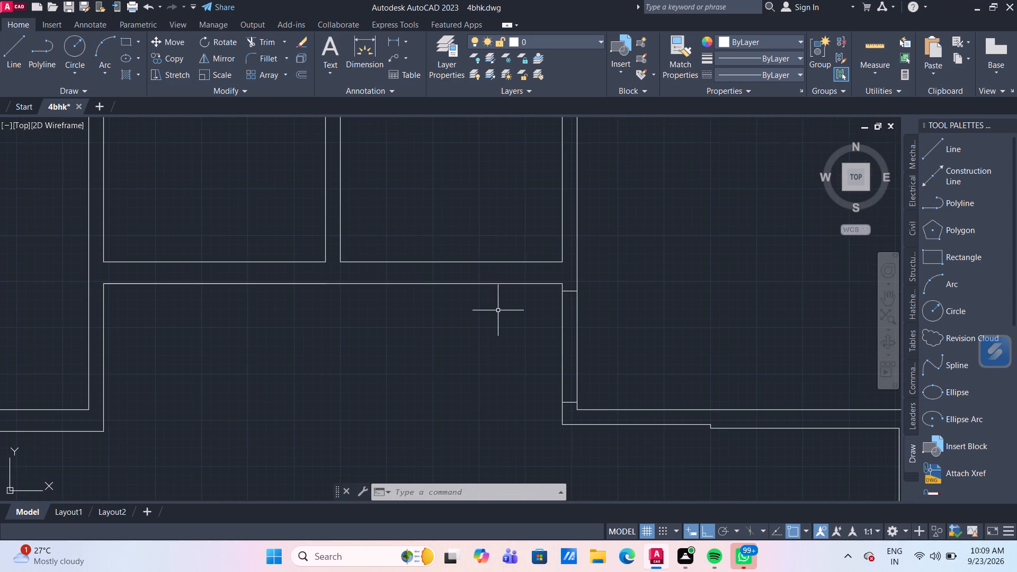
pyautogui.scroll(-1, 508, 305)
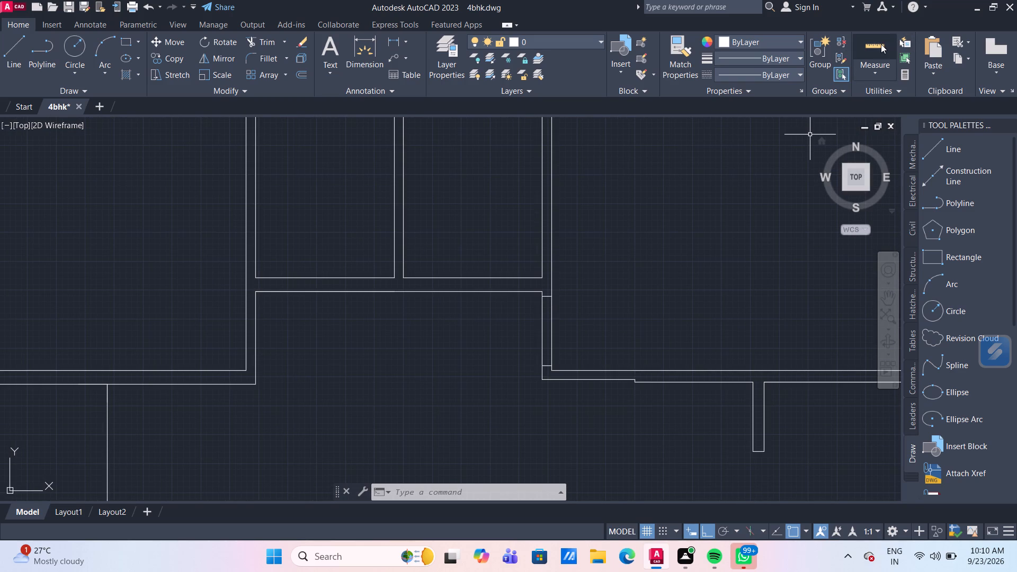
pyautogui.click(881, 44)
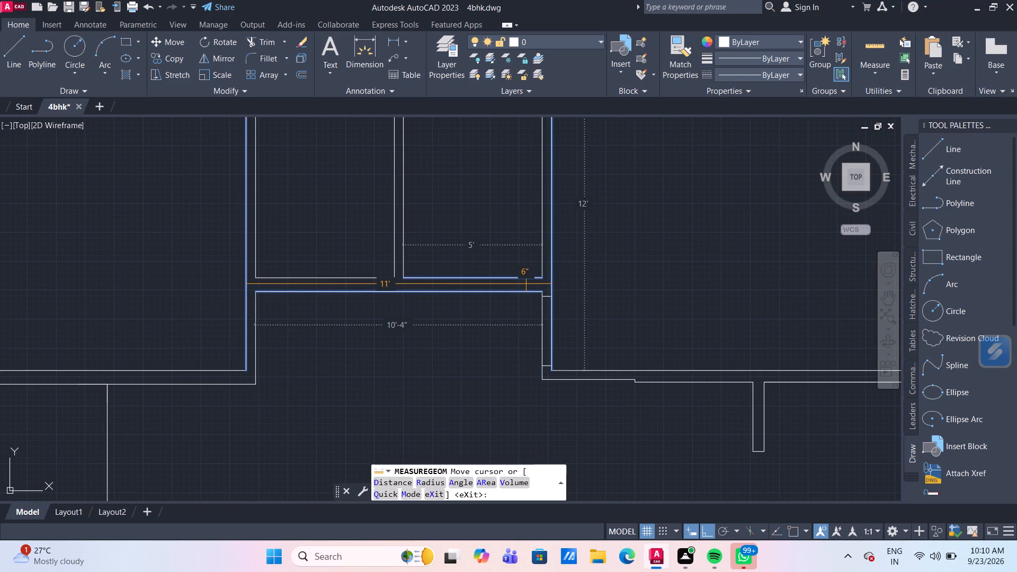
pyautogui.scroll(2, 526, 284)
pyautogui.scroll(-1, 526, 284)
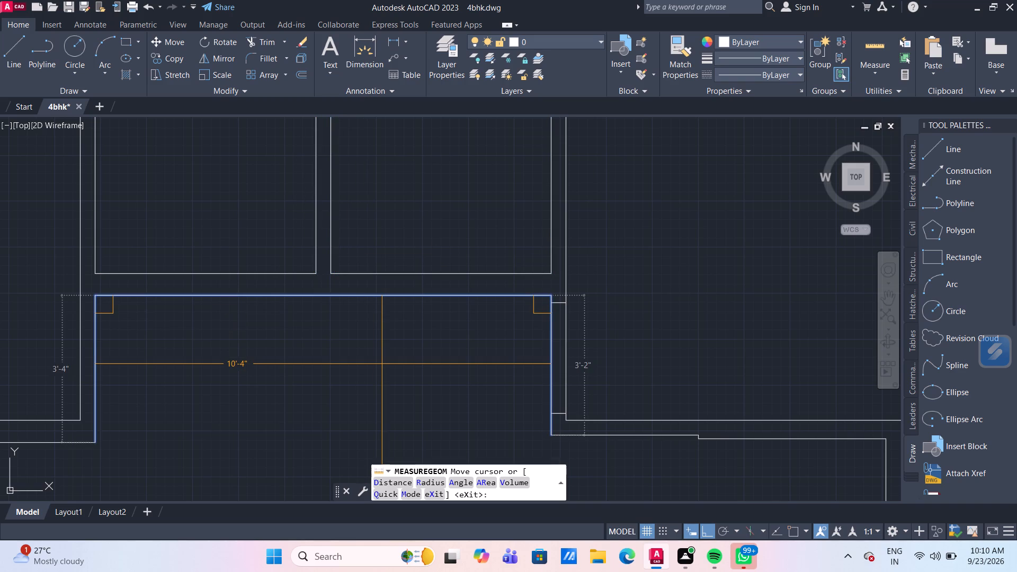
pyautogui.press('Escape')
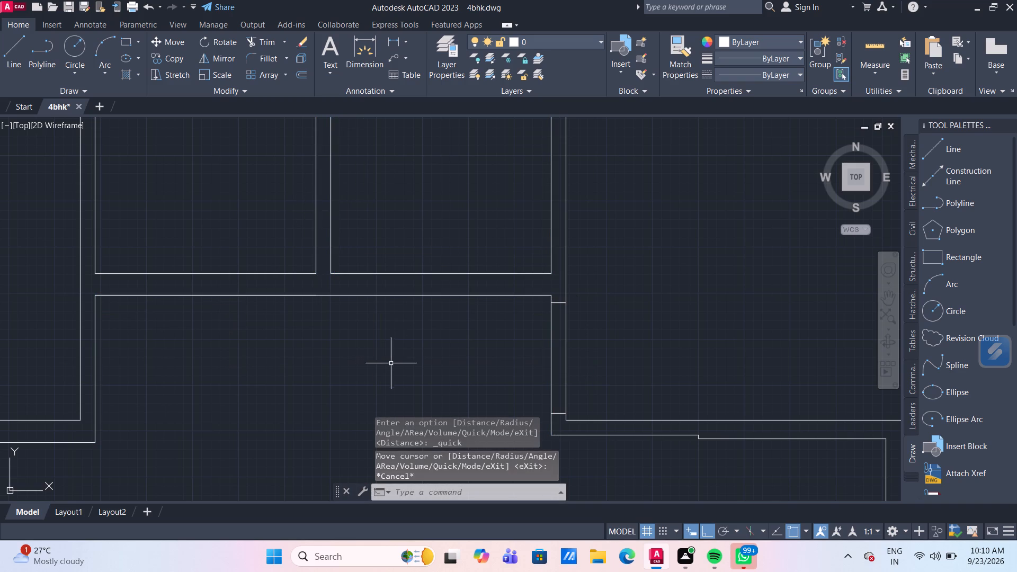
# Offset the top wall line of the recess below the two small upper rooms 2" upward.
pyautogui.press('o')
pyautogui.press('Return')
pyautogui.press('Return')
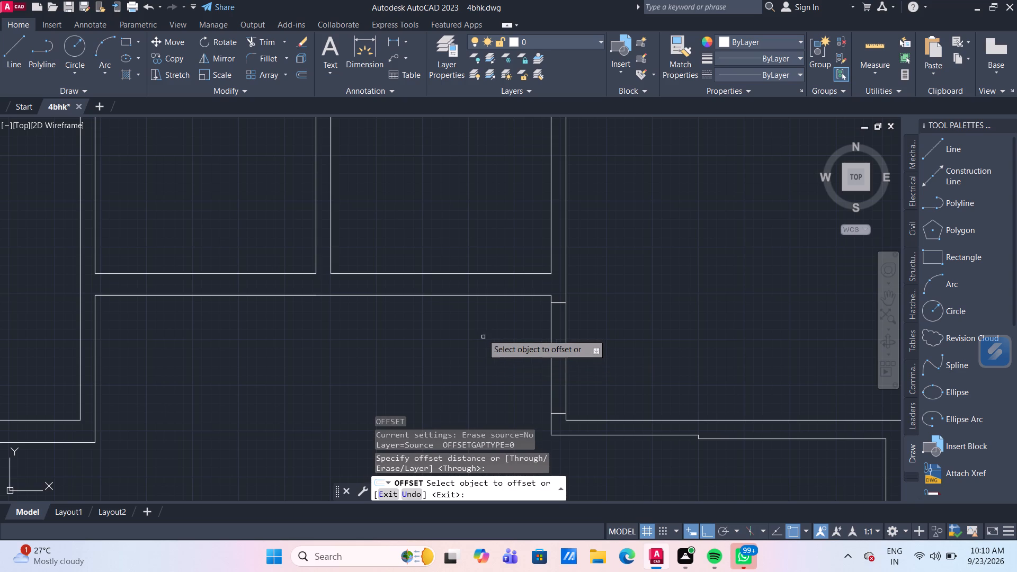
pyautogui.click(474, 297)
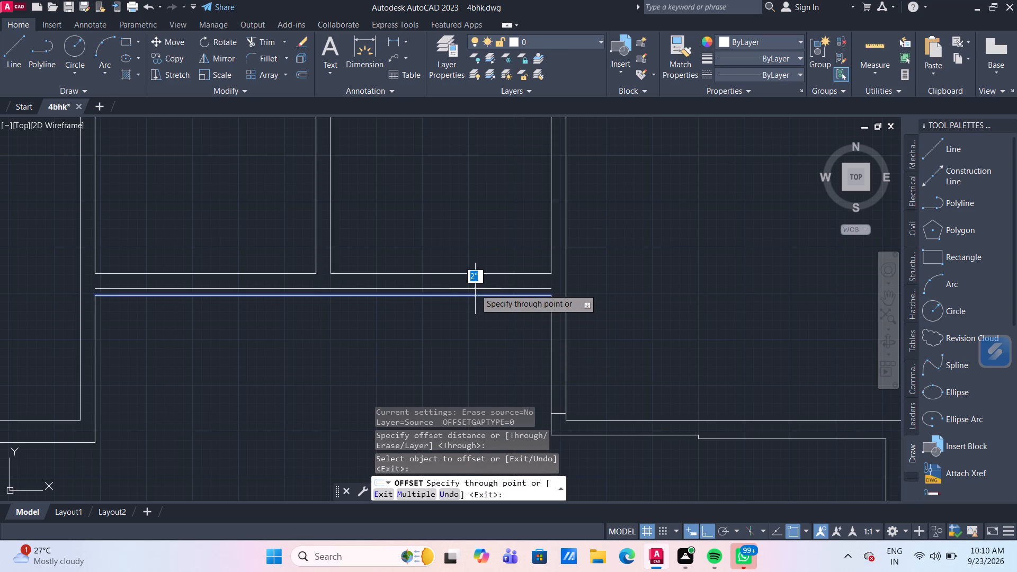
pyautogui.write('2"')
pyautogui.press('Return')
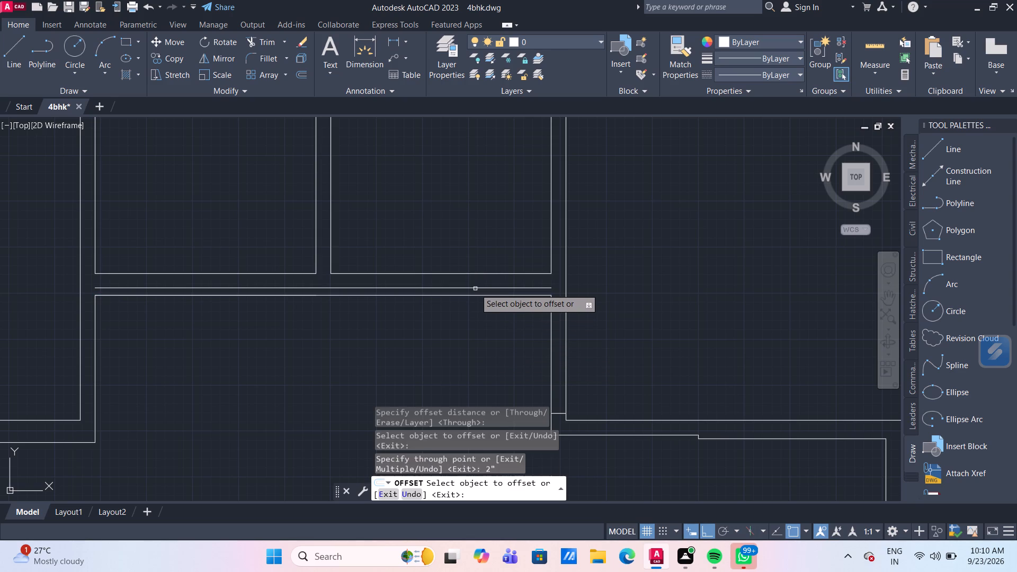
pyautogui.press('Escape')
# Extend the recess's two side wall lines up to the offset line and remove the superseded top line segments.
pyautogui.write('tr')
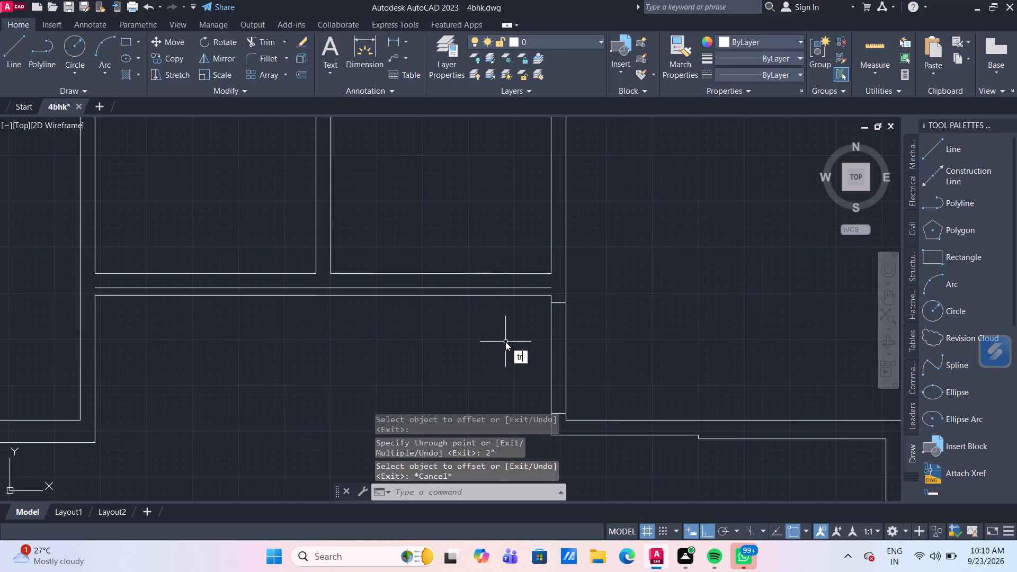
pyautogui.press('Return')
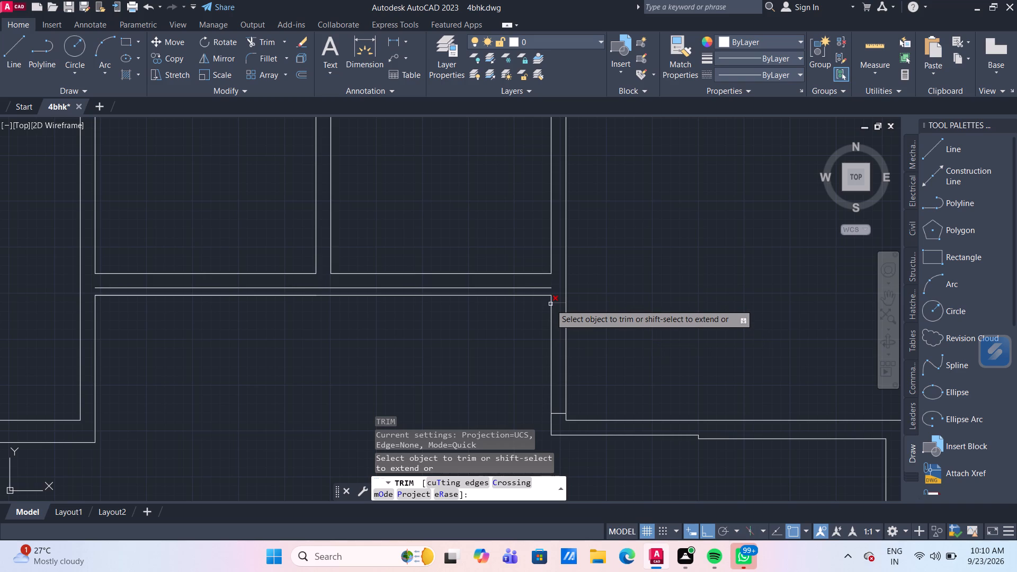
pyautogui.keyDown('shift'); pyautogui.click(552, 299); pyautogui.keyUp('shift')
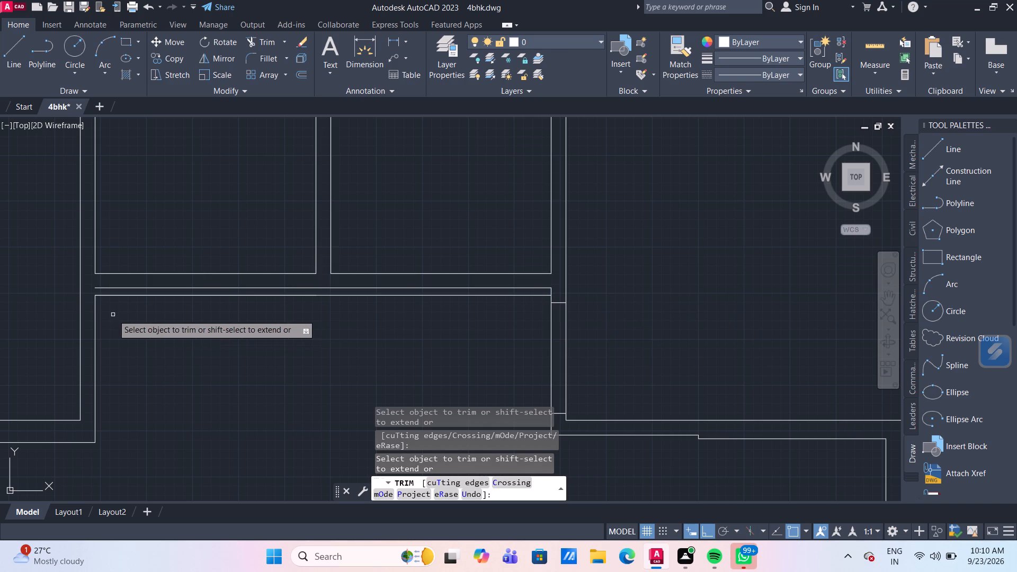
pyautogui.keyDown('shift'); pyautogui.click(93, 307); pyautogui.keyUp('shift')
pyautogui.click(140, 295)
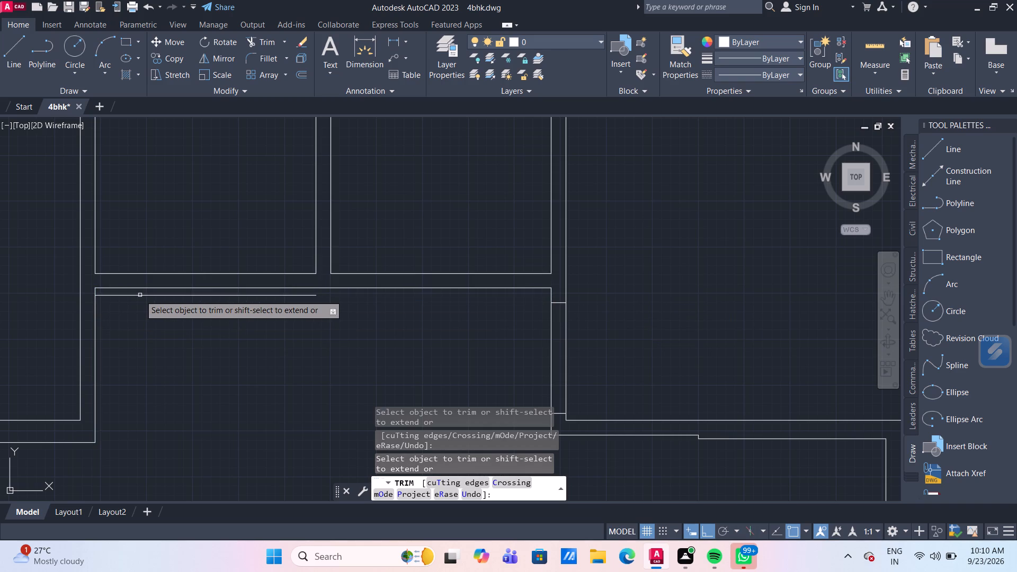
pyautogui.click(140, 295)
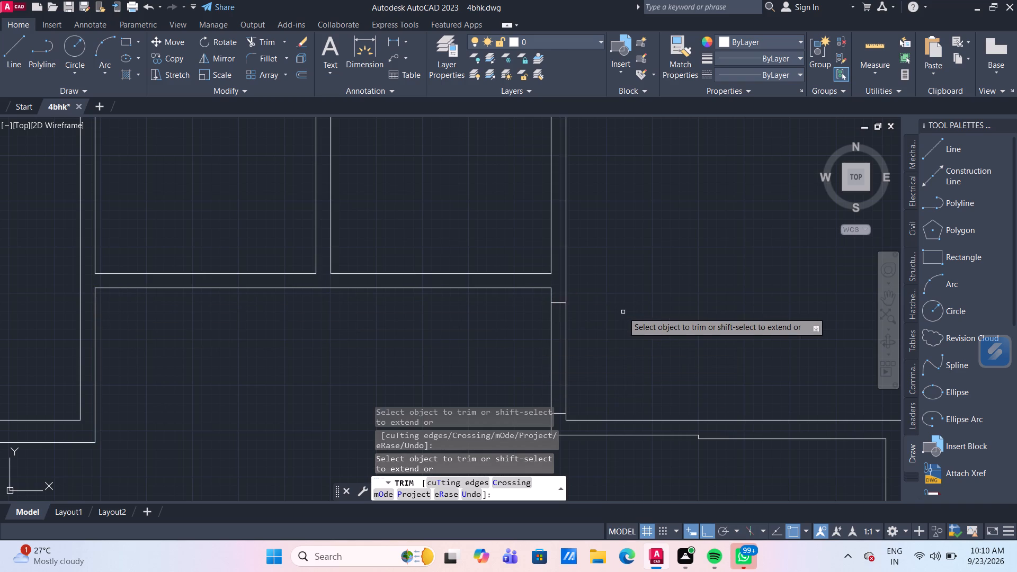
# Trim both wall faces between the jamb lines in the large upper room's left wall to open the doorway.
pyautogui.scroll(-1, 623, 312)
pyautogui.moveTo(623, 314); pyautogui.dragTo(618, 300, button='middle')
pyautogui.scroll(-1, 623, 314)
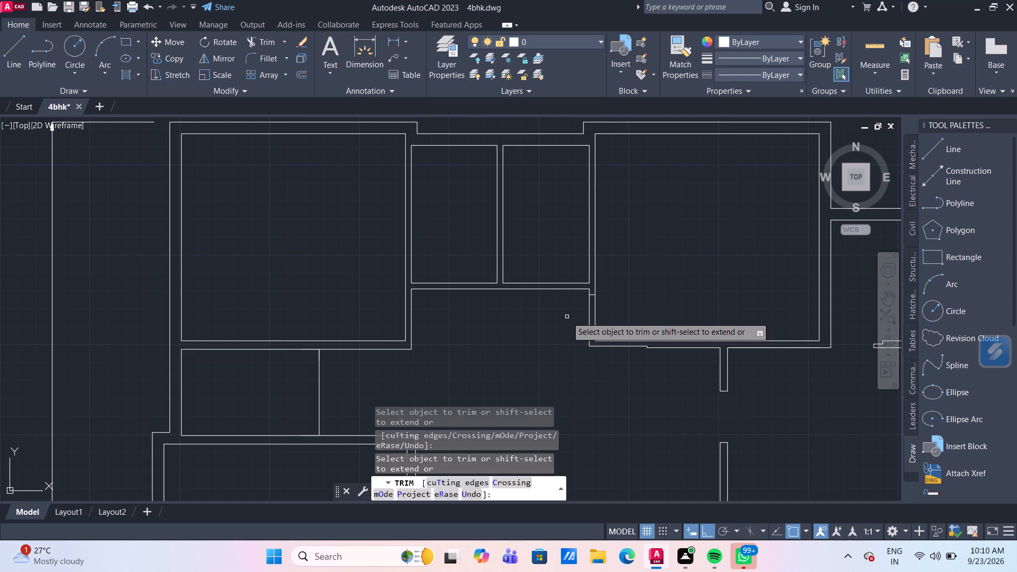
pyautogui.click(567, 316)
pyautogui.click(617, 305)
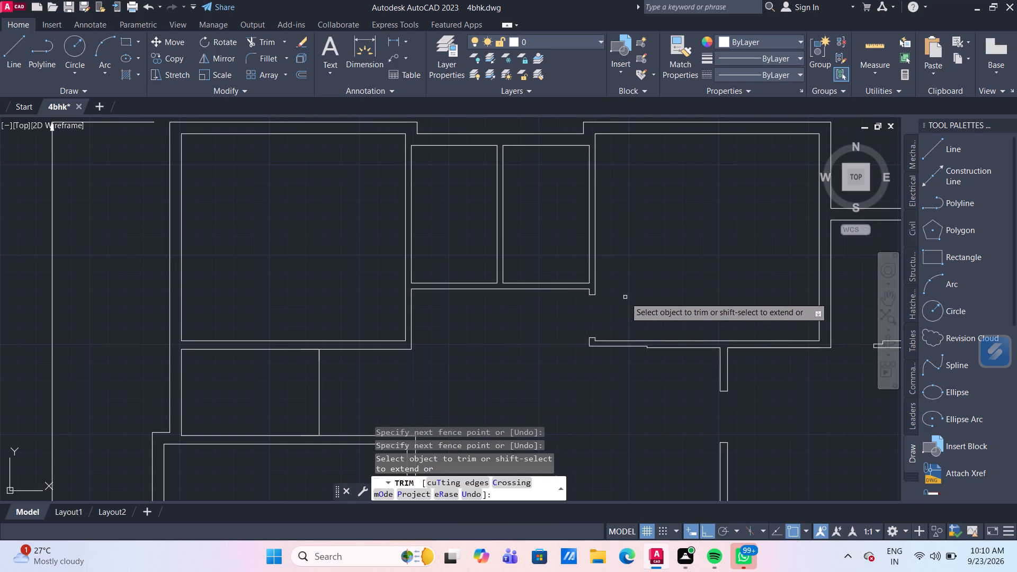
pyautogui.press('Escape')
# Quick-measure the new doorway in the large upper room's left wall and the wall stubs beside it.
pyautogui.scroll(2, 626, 321)
pyautogui.moveTo(615, 301); pyautogui.dragTo(595, 272, button='middle')
pyautogui.scroll(1, 595, 272)
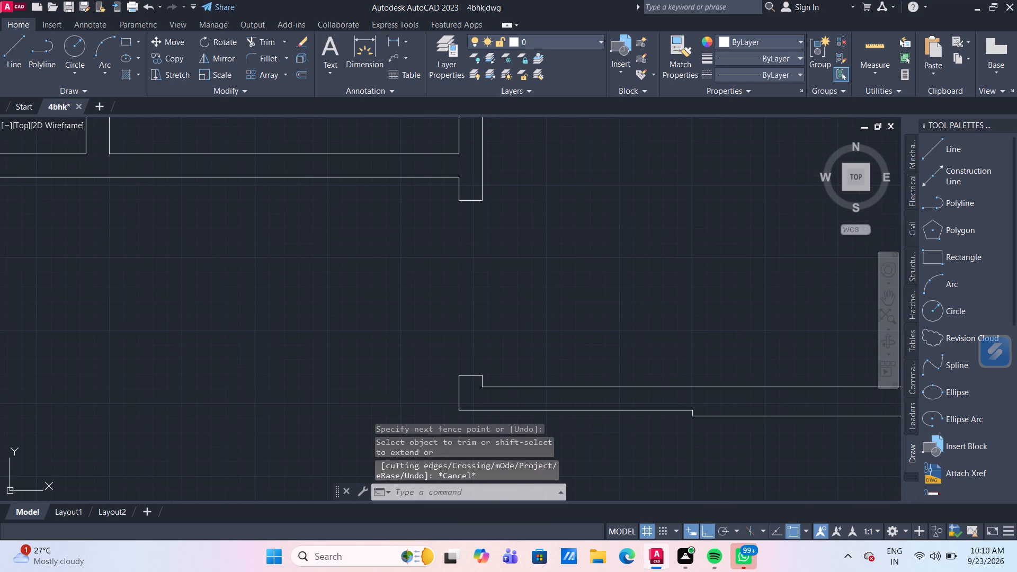
pyautogui.click(876, 55)
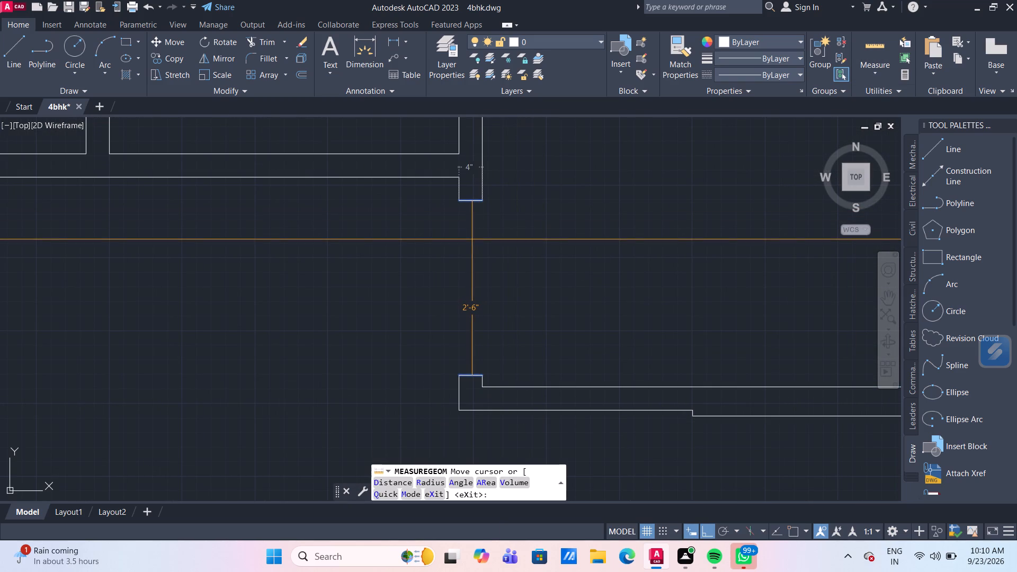
pyautogui.scroll(1, 454, 179)
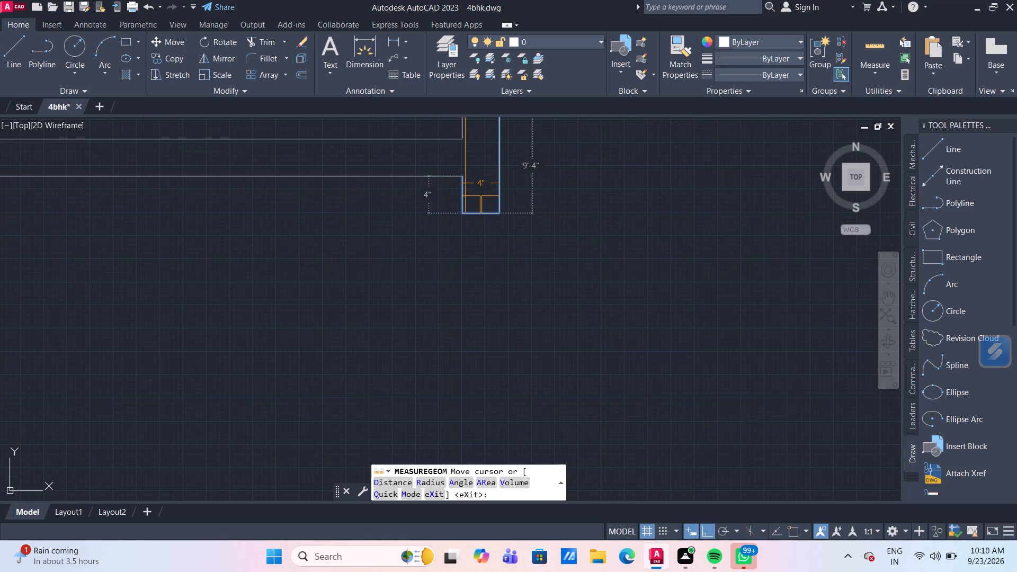
pyautogui.scroll(-3, 465, 183)
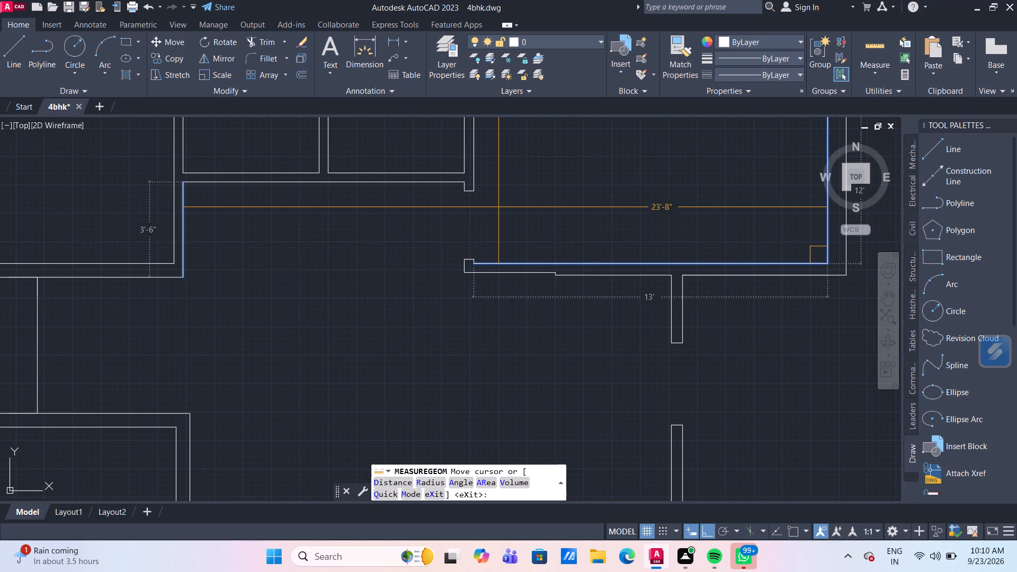
pyautogui.press('Escape')
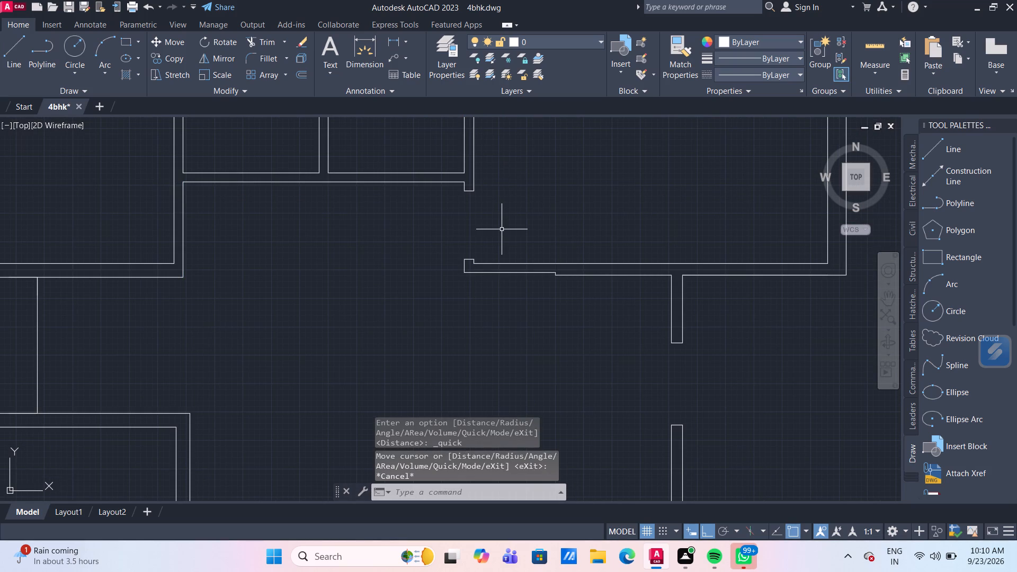
# Draw a 4" line across the large upper room's left wall, continuing the recess's top wall line to the inner face.
pyautogui.scroll(2, 474, 194)
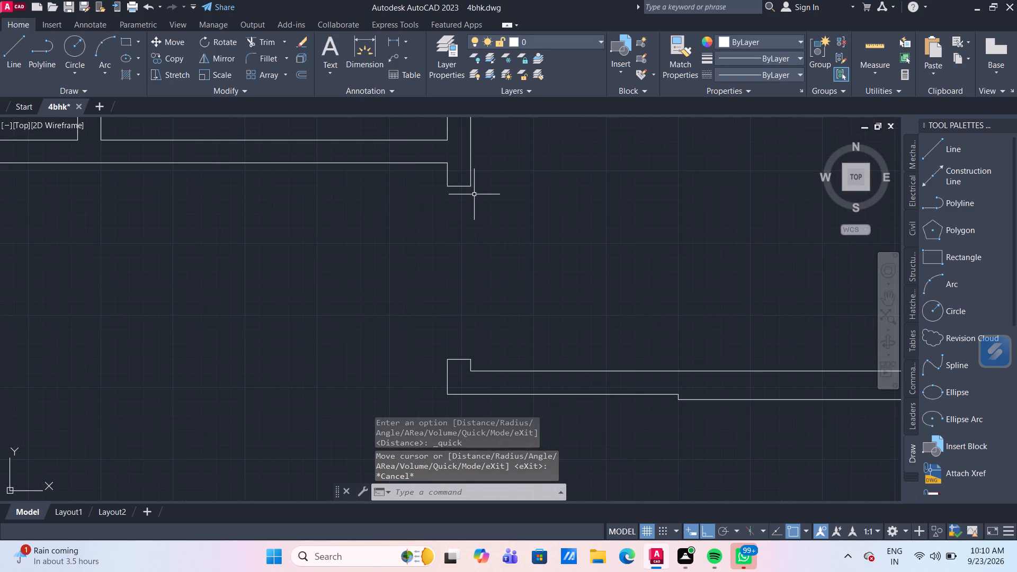
pyautogui.moveTo(474, 194); pyautogui.dragTo(459, 220, button='middle')
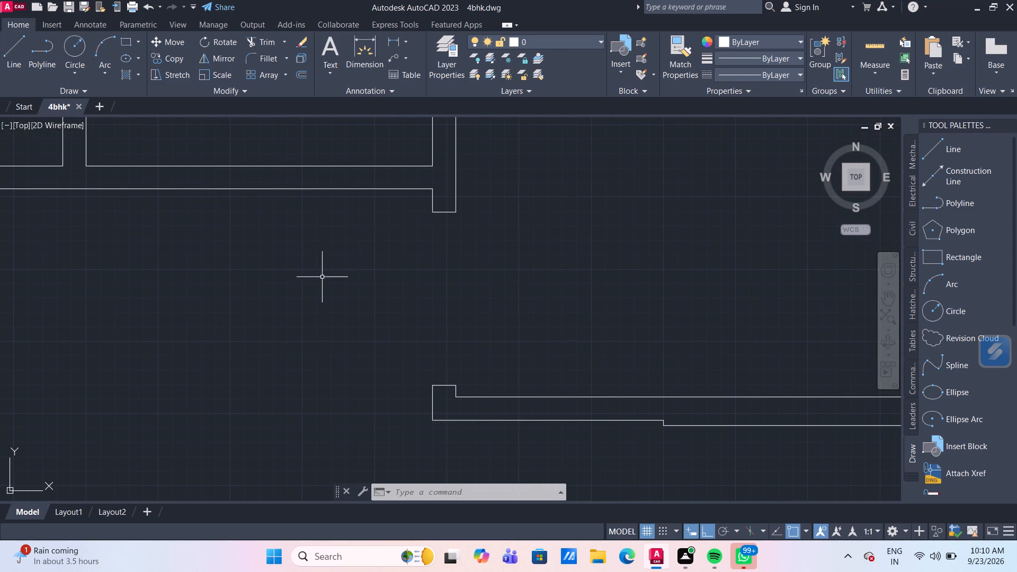
pyautogui.click(13, 53)
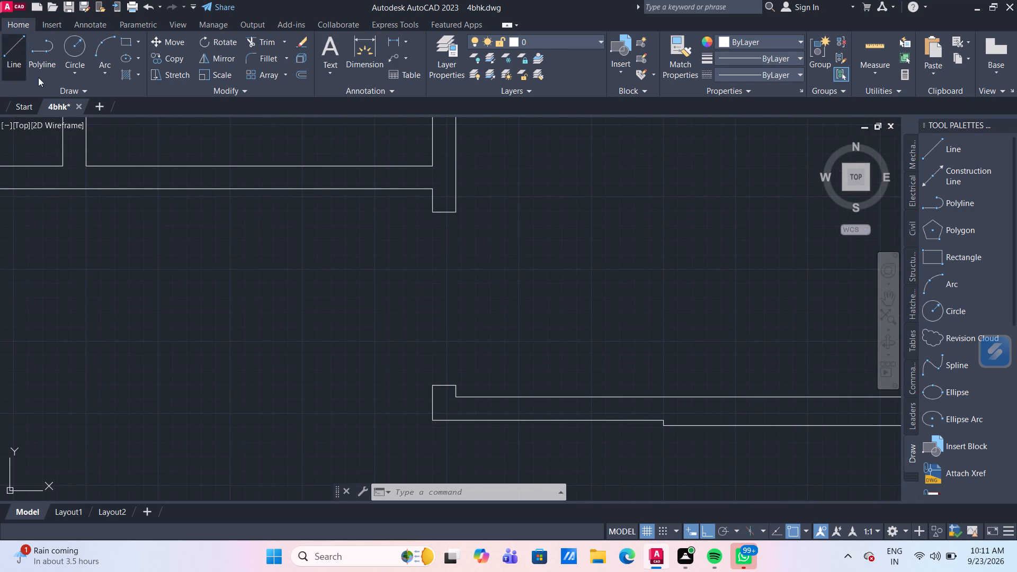
pyautogui.click(432, 190)
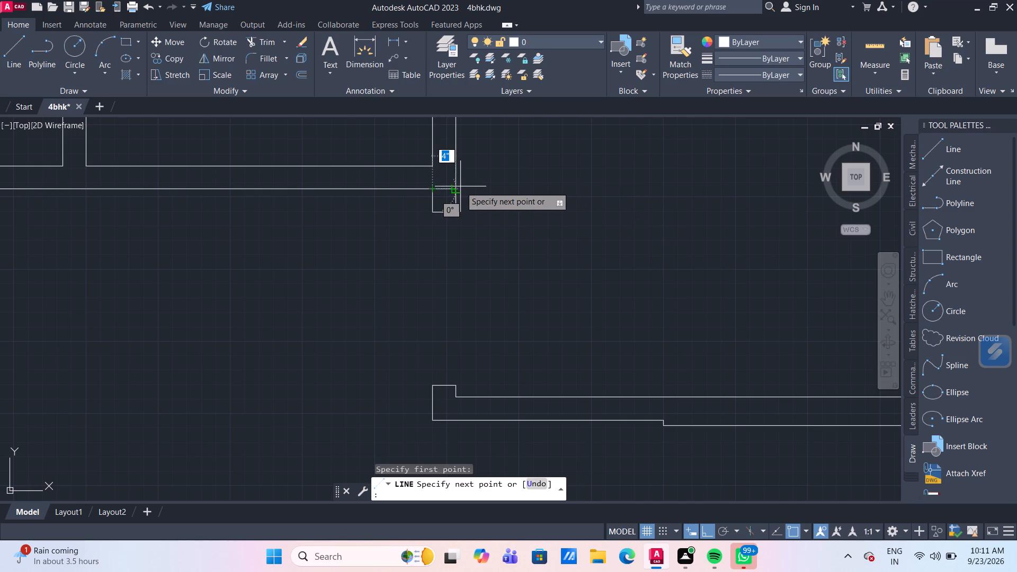
pyautogui.click(454, 190)
pyautogui.press('Escape')
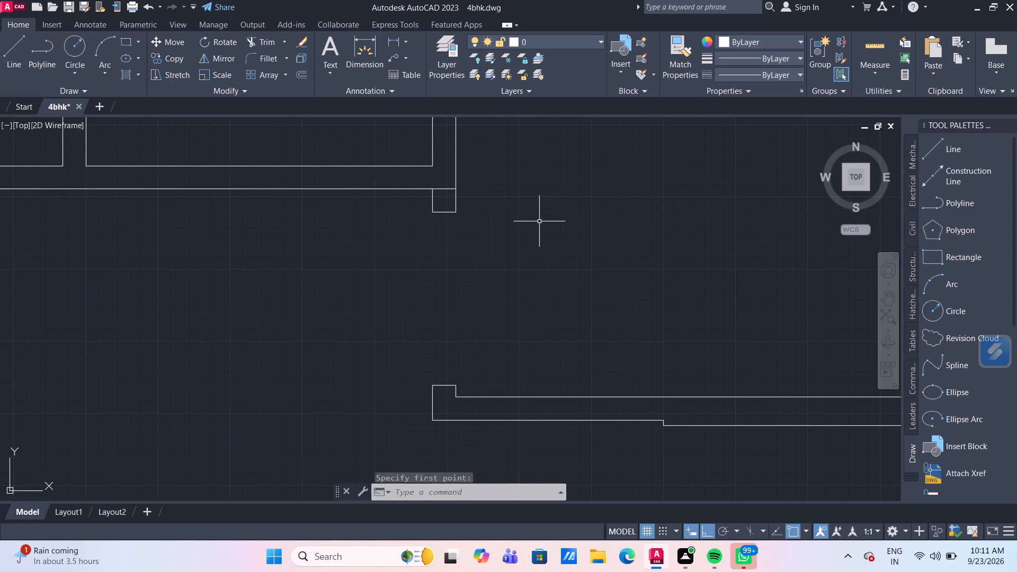
# Trim away the wall stub below the new cross line, including its two faces and the old upper jamb line.
pyautogui.write('tr')
pyautogui.press('Return')
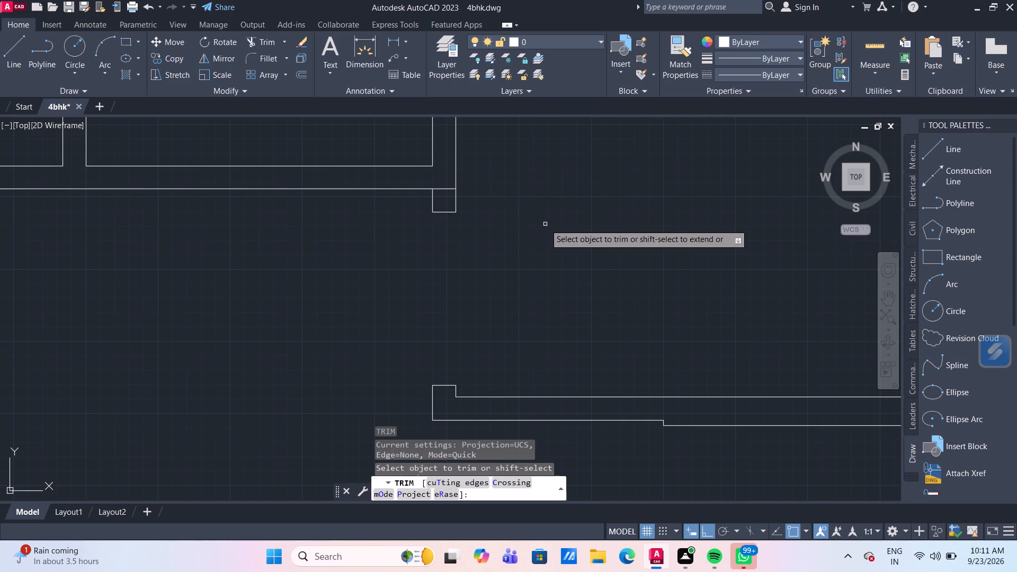
pyautogui.click(417, 198)
pyautogui.click(464, 200)
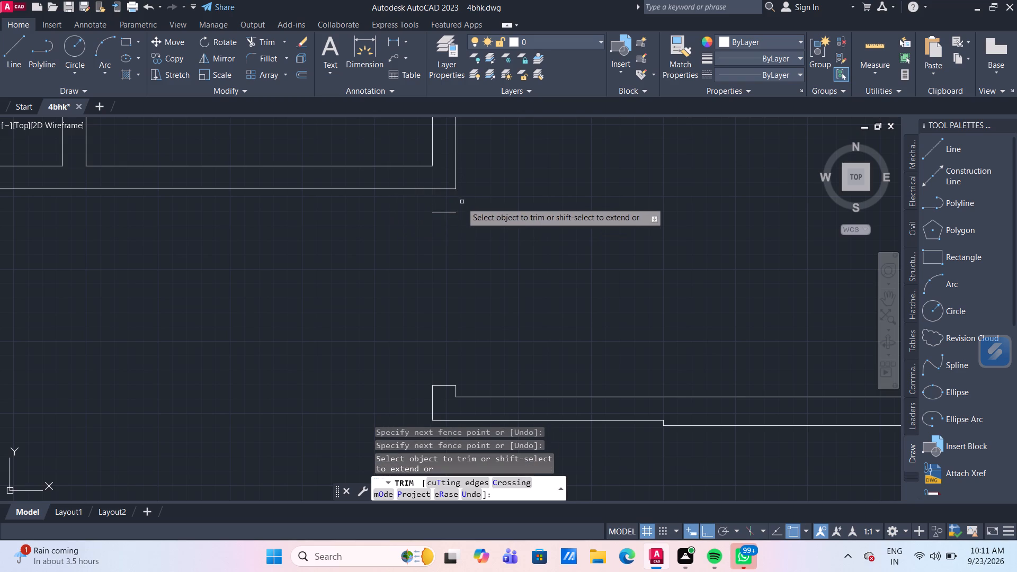
pyautogui.click(445, 214)
pyautogui.scroll(-4, 495, 245)
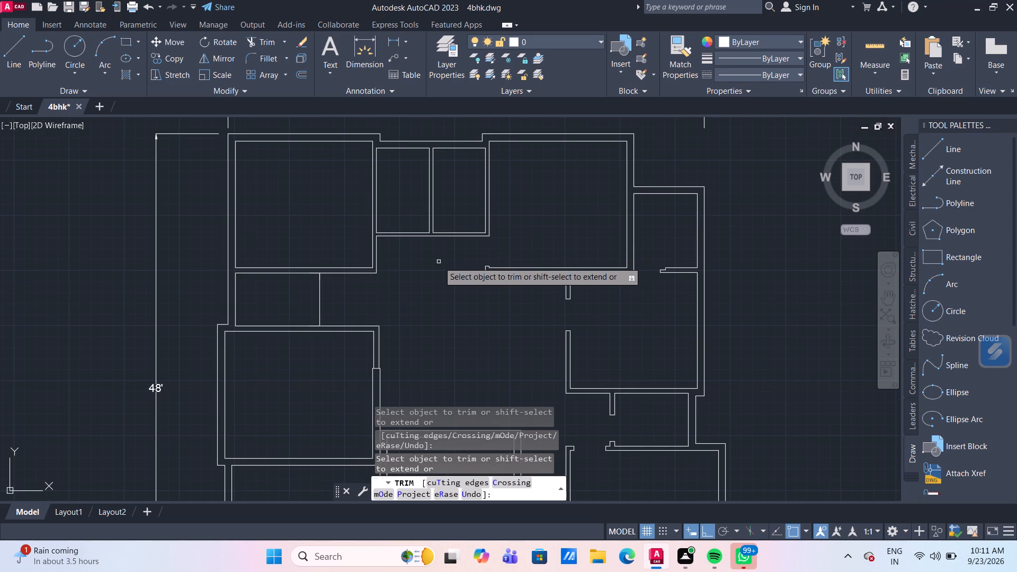
pyautogui.press('Escape')
# Draw short vertical lines across both ends of the wall below the two small upper rooms, erasing the diagonal that joins them.
pyautogui.scroll(3, 477, 243)
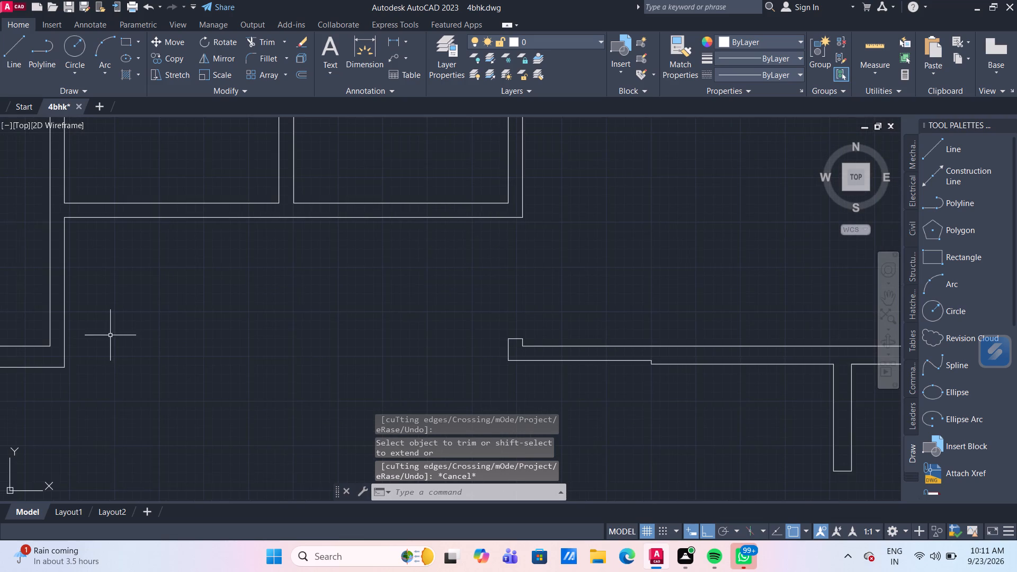
pyautogui.moveTo(110, 335); pyautogui.dragTo(136, 343, button='middle')
pyautogui.scroll(1, 129, 336)
pyautogui.scroll(-3, 130, 341)
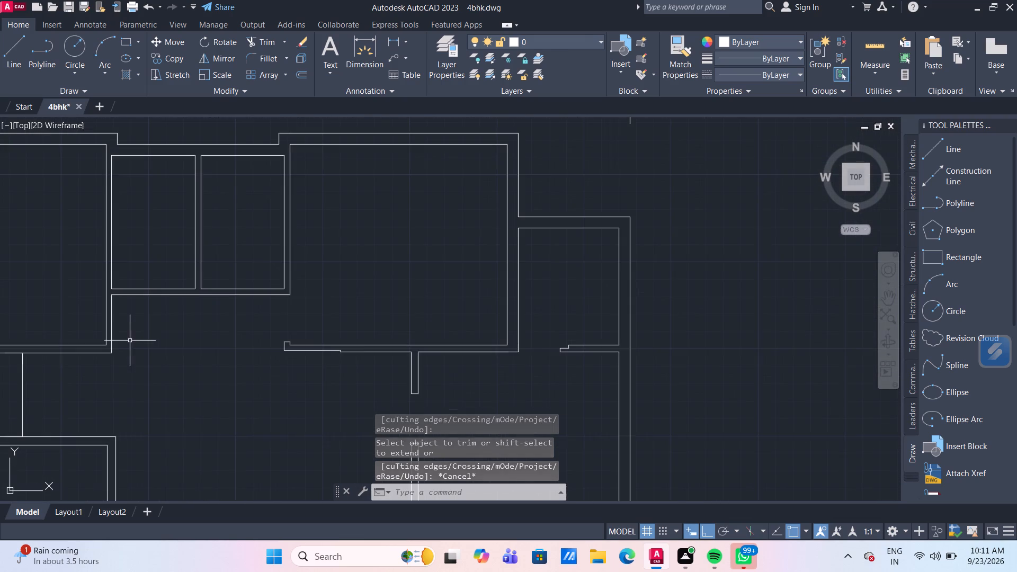
pyautogui.scroll(1, 142, 324)
pyautogui.moveTo(142, 324); pyautogui.dragTo(151, 301, button='middle')
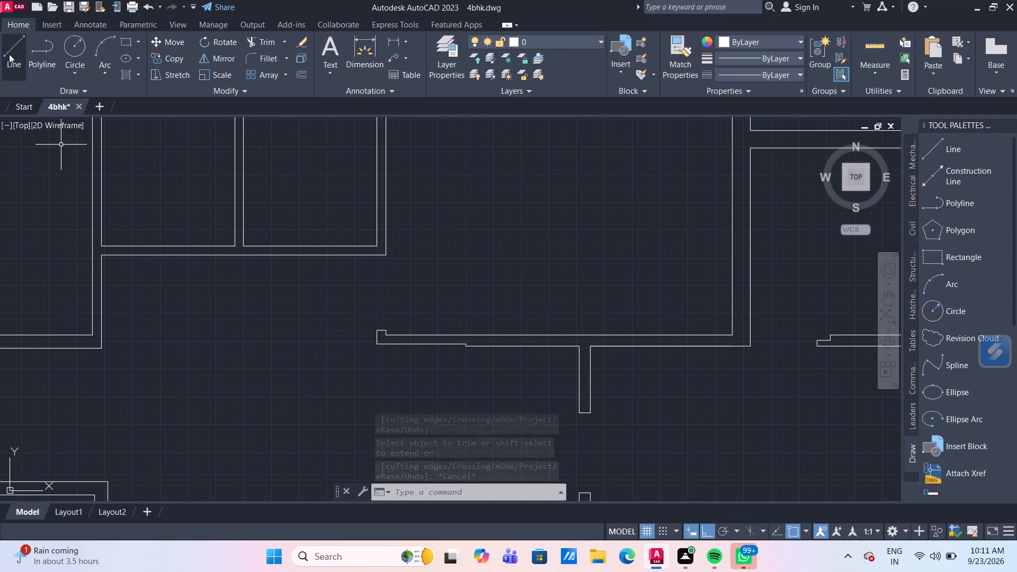
pyautogui.click(9, 54)
pyautogui.scroll(2, 124, 208)
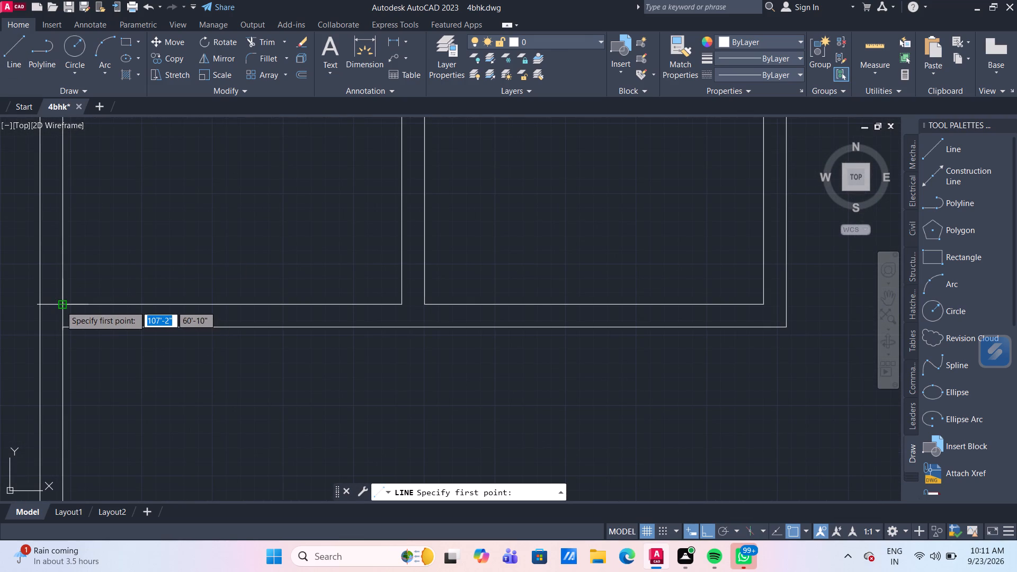
pyautogui.click(60, 306)
pyautogui.click(61, 327)
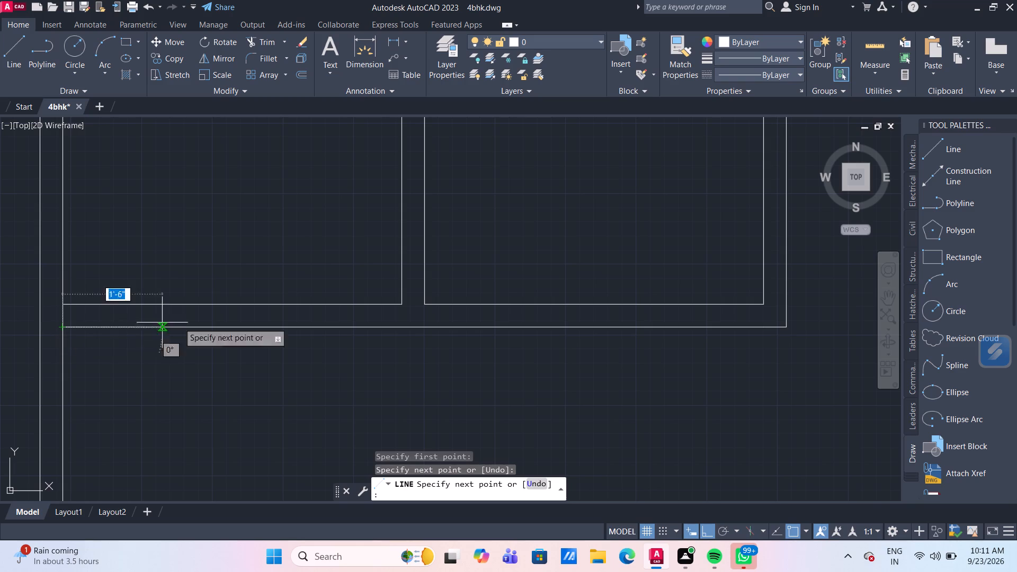
pyautogui.click(764, 305)
pyautogui.click(762, 324)
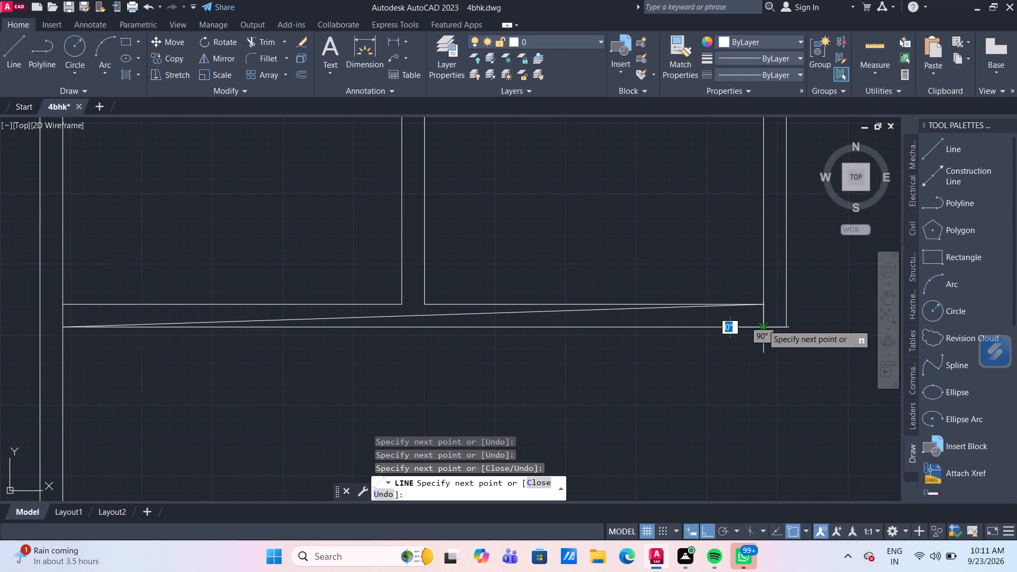
pyautogui.press('Escape')
pyautogui.click(438, 316)
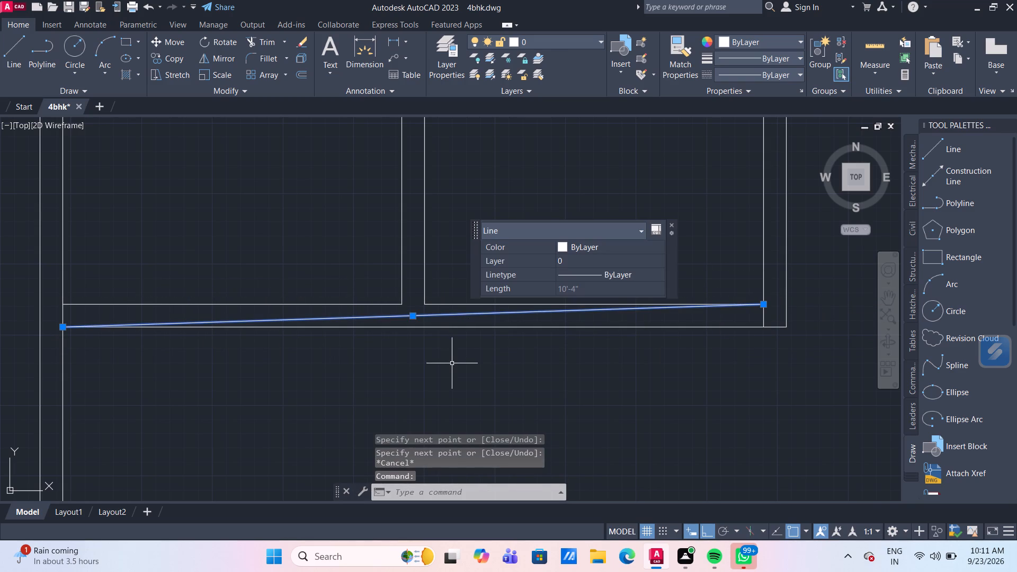
pyautogui.press('Delete')
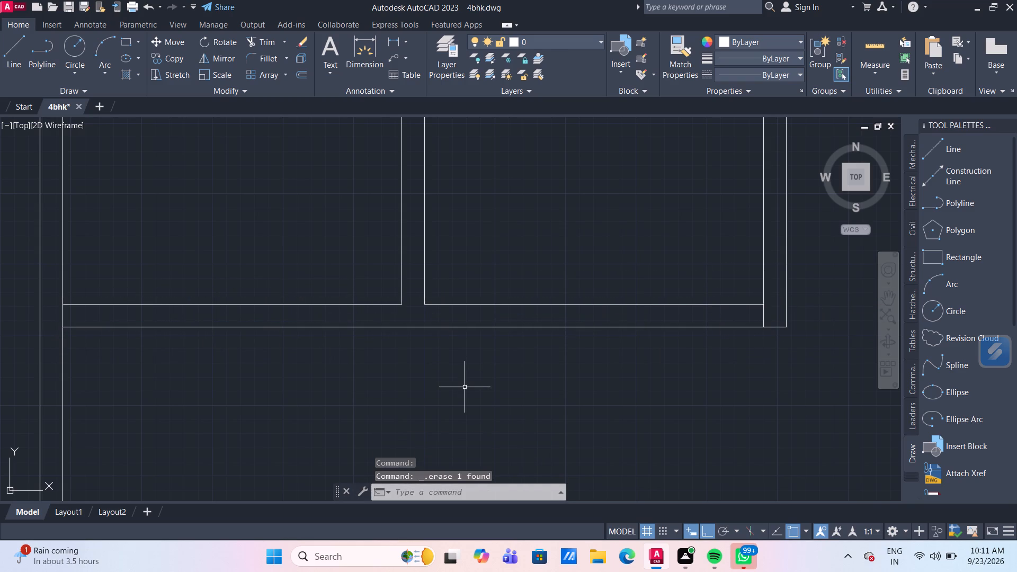
# Offset the right-end vertical line in the wall below the second small upper room 4" to the left.
pyautogui.press('o')
pyautogui.press('Return')
pyautogui.press('Return')
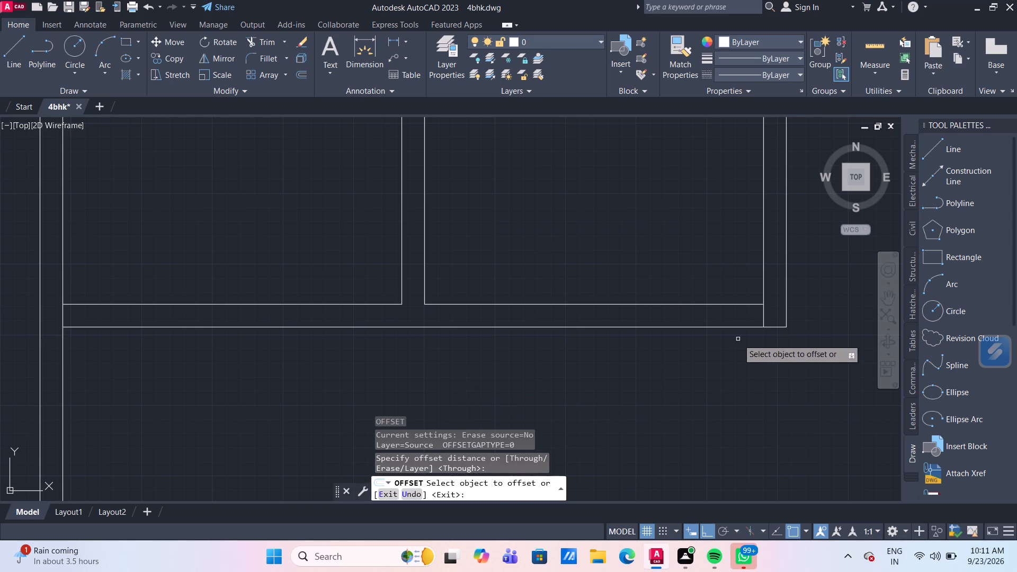
pyautogui.click(764, 318)
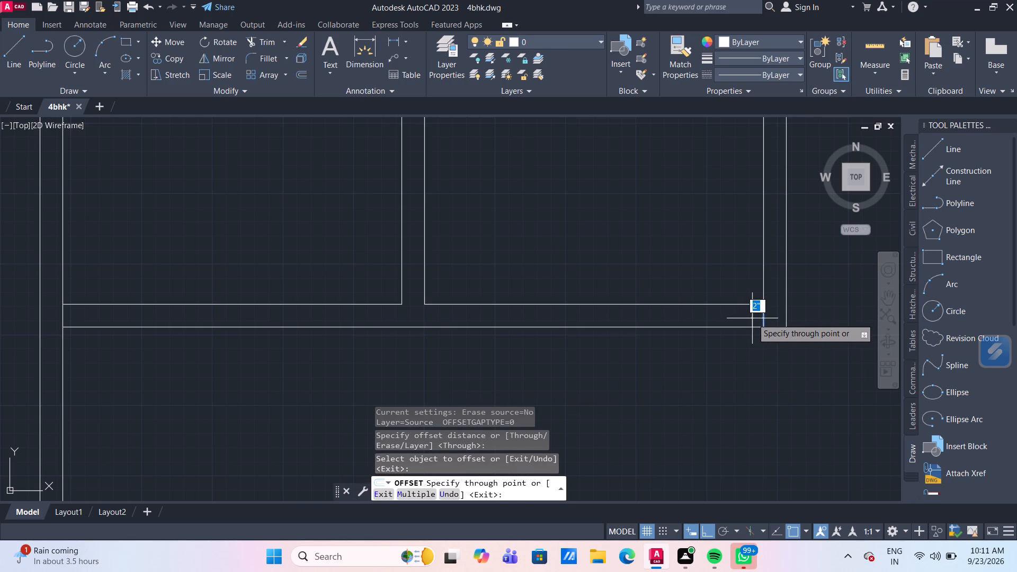
pyautogui.write('4"')
pyautogui.press('Return')
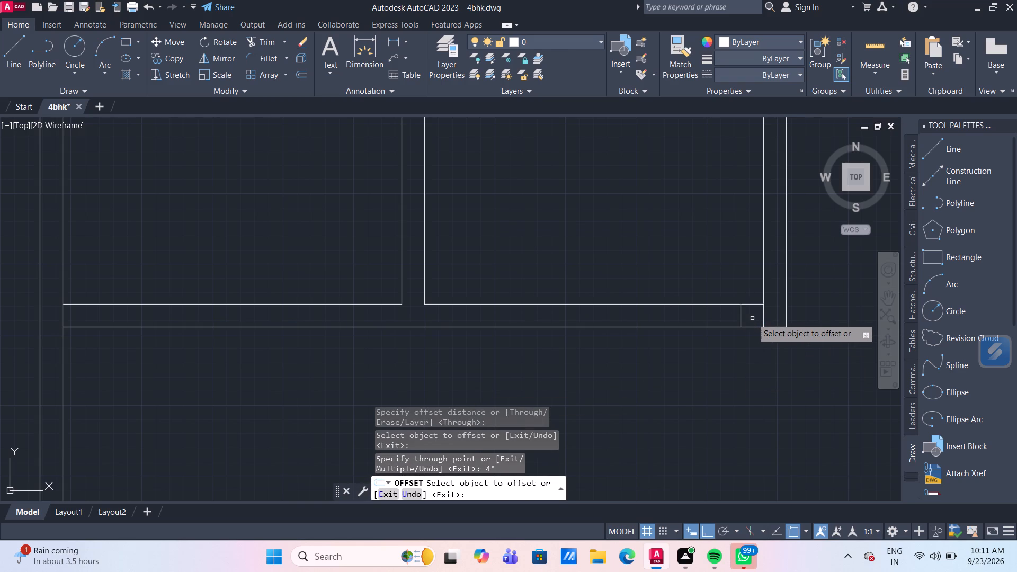
# Offset the inner jamb line below the second small upper room 2'6" to the left to mark its door opening.
pyautogui.moveTo(740, 318); pyautogui.dragTo(730, 317)
pyautogui.write('2\'6"')
pyautogui.press('Return')
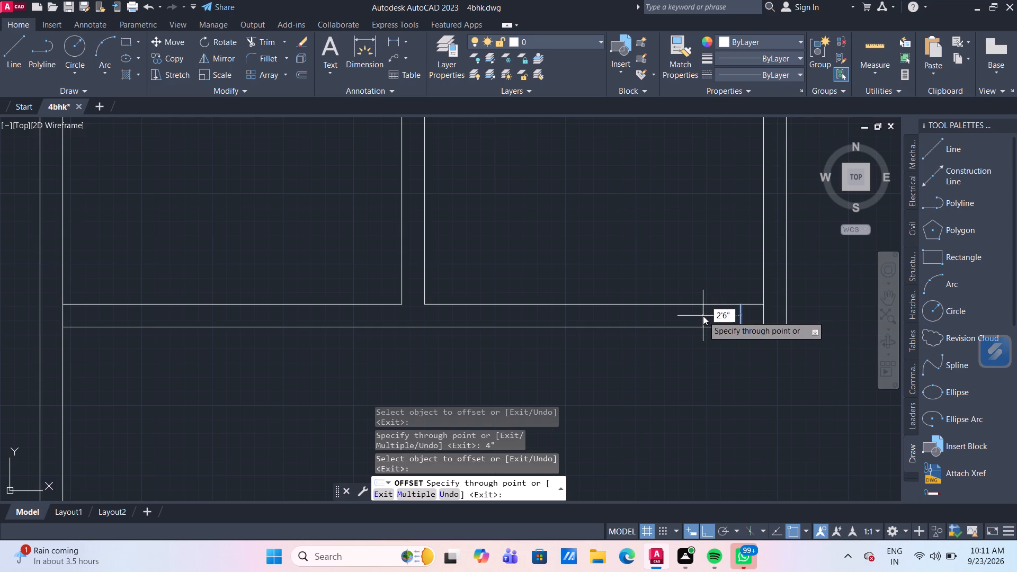
# Offset the wall's left-end line below the first small upper room 4" to the right, and that copy a further 2'6".
pyautogui.click(63, 317)
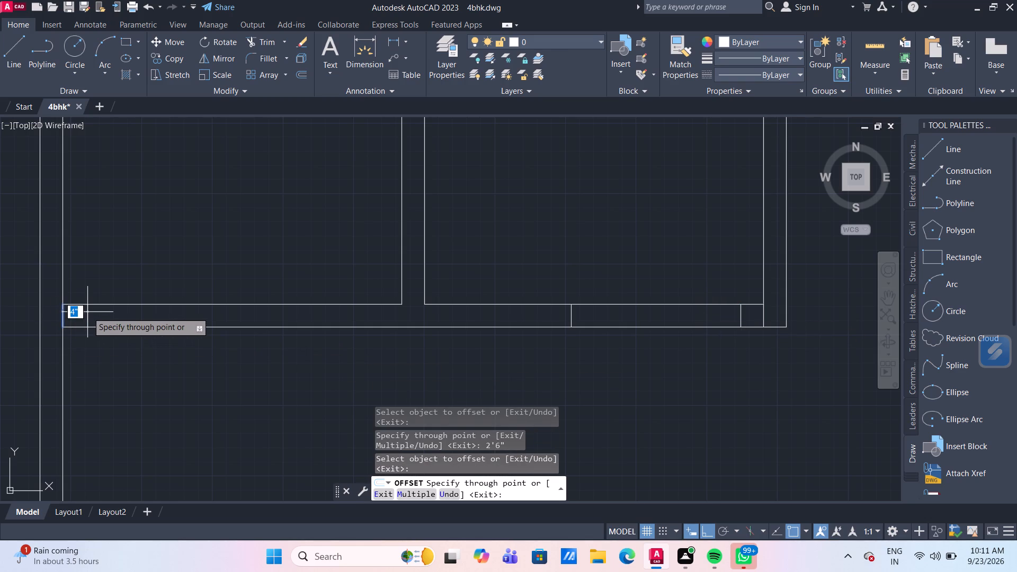
pyautogui.write('4"')
pyautogui.press('Return')
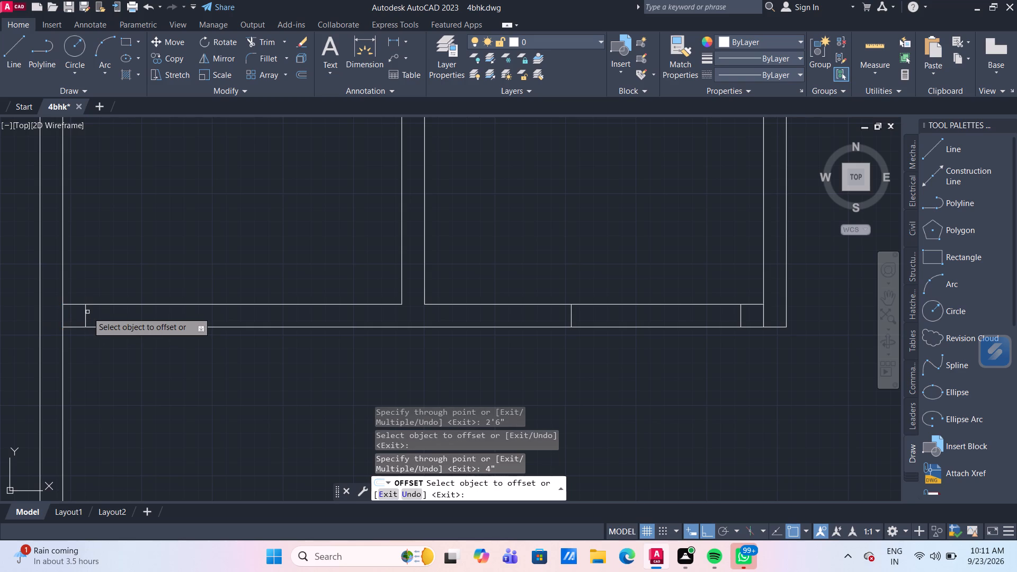
pyautogui.click(86, 312)
pyautogui.write('2\'6"')
pyautogui.press('Return')
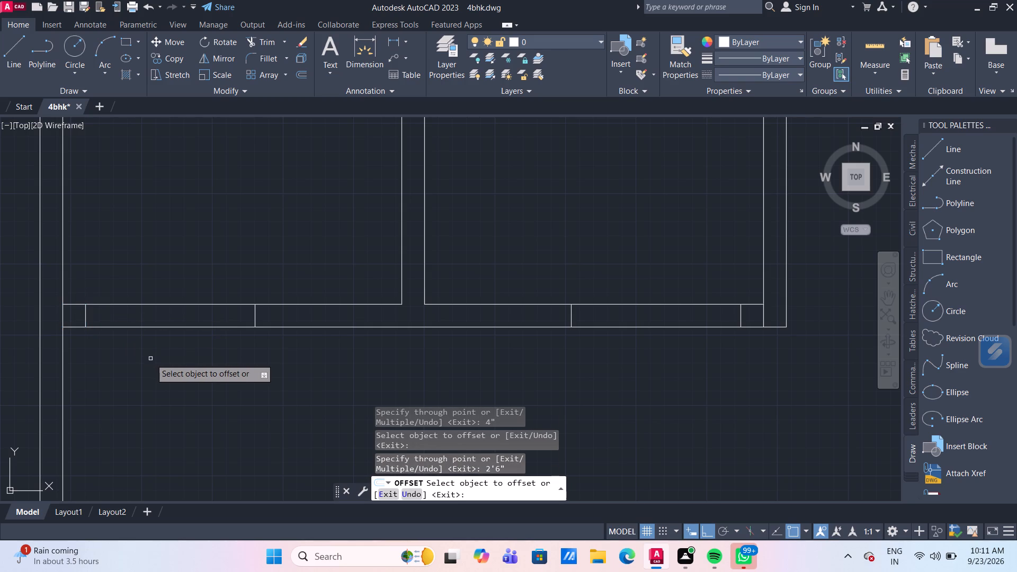
# Trim both wall faces across the two marked door openings and remove the end lines where the jamb stubs meet the side walls.
pyautogui.press('Escape')
pyautogui.write('tr')
pyautogui.press('Return')
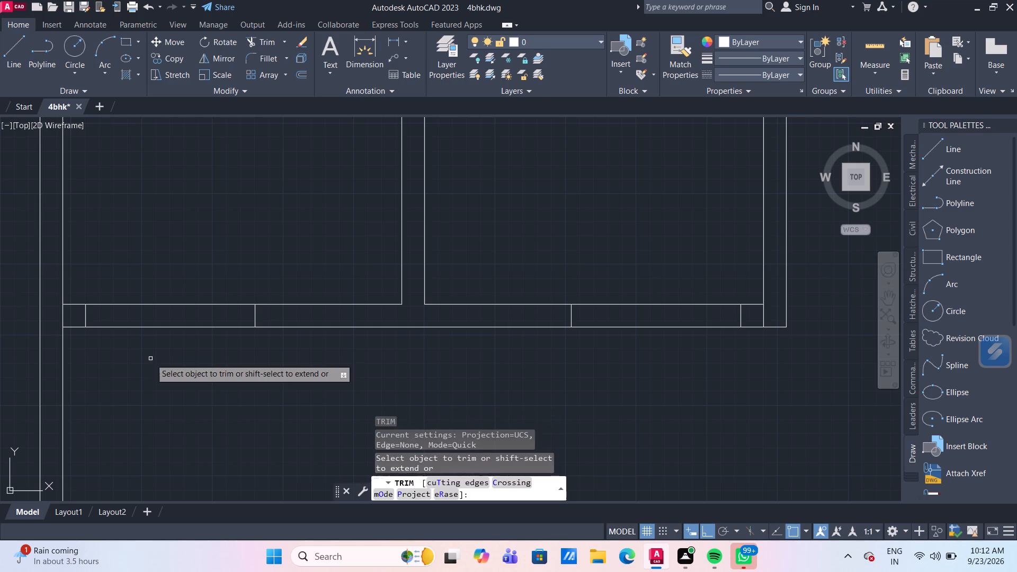
pyautogui.click(166, 359)
pyautogui.click(151, 262)
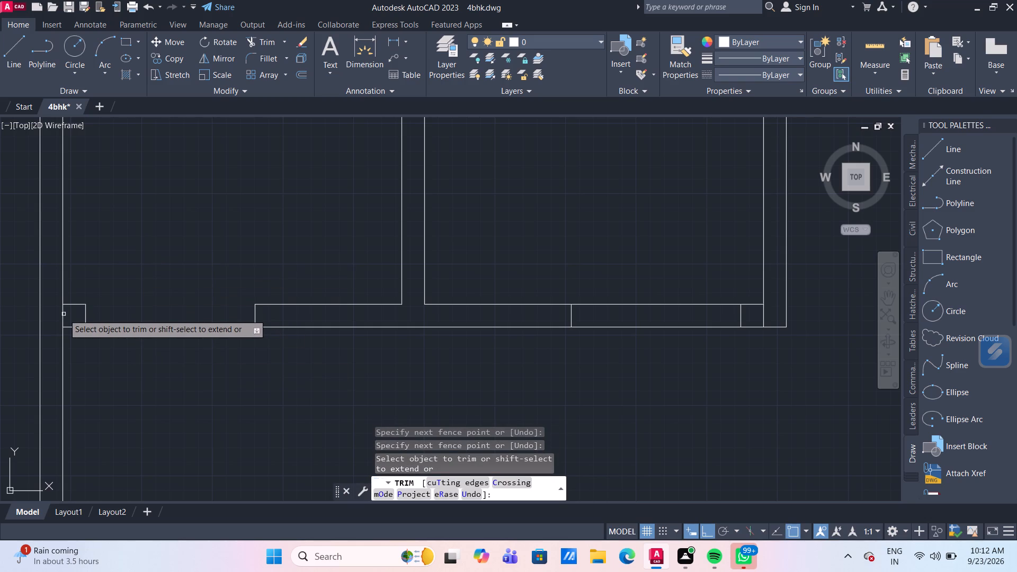
pyautogui.click(64, 314)
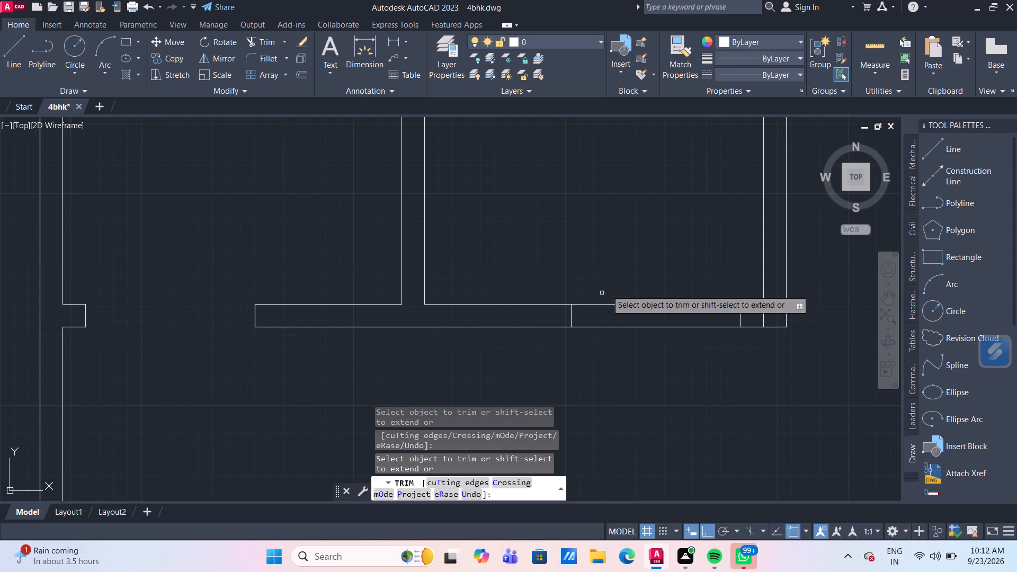
pyautogui.moveTo(608, 284); pyautogui.dragTo(613, 305)
pyautogui.moveTo(612, 359); pyautogui.dragTo(612, 324)
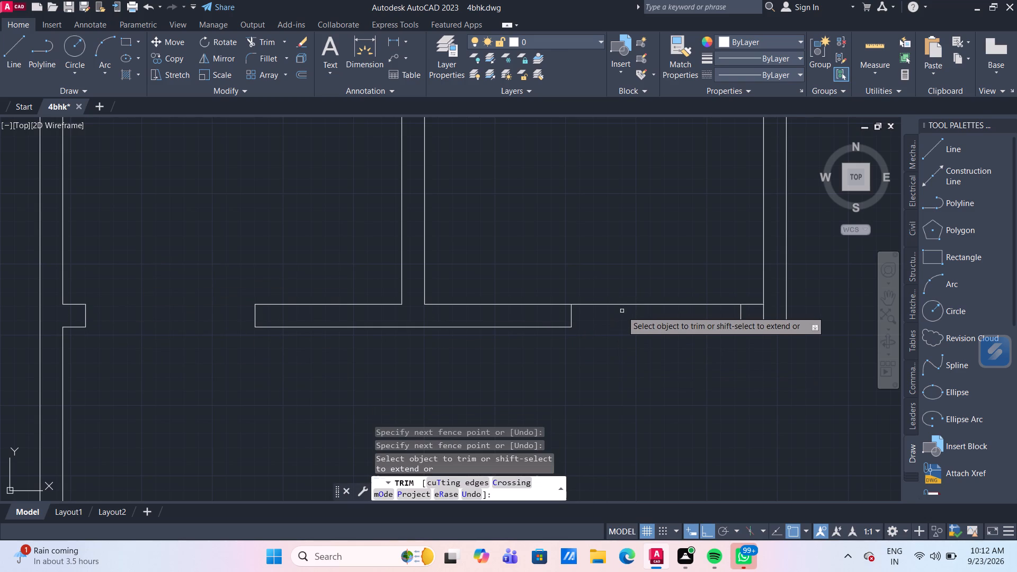
pyautogui.click(623, 305)
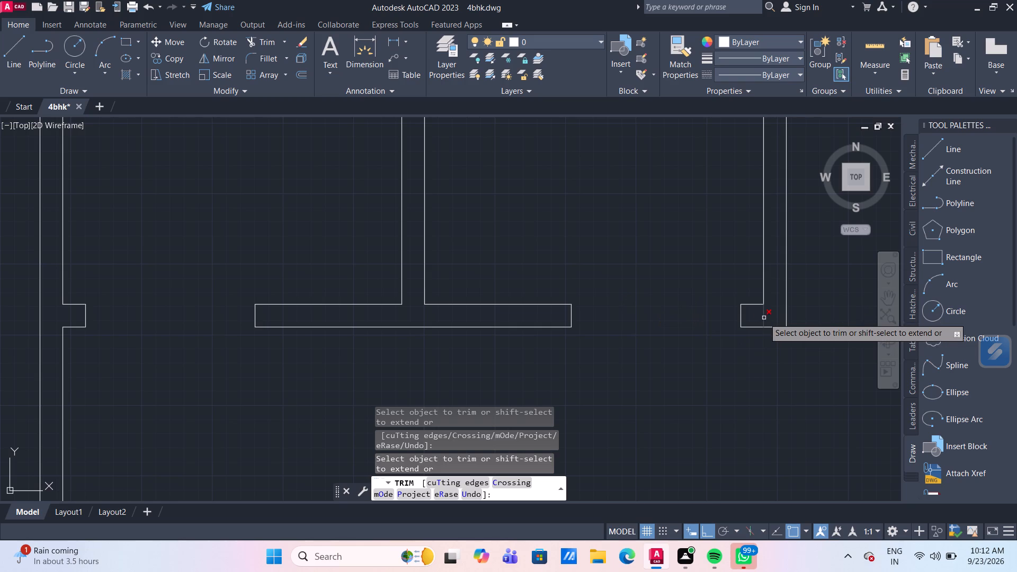
pyautogui.click(764, 318)
pyautogui.scroll(-1, 733, 380)
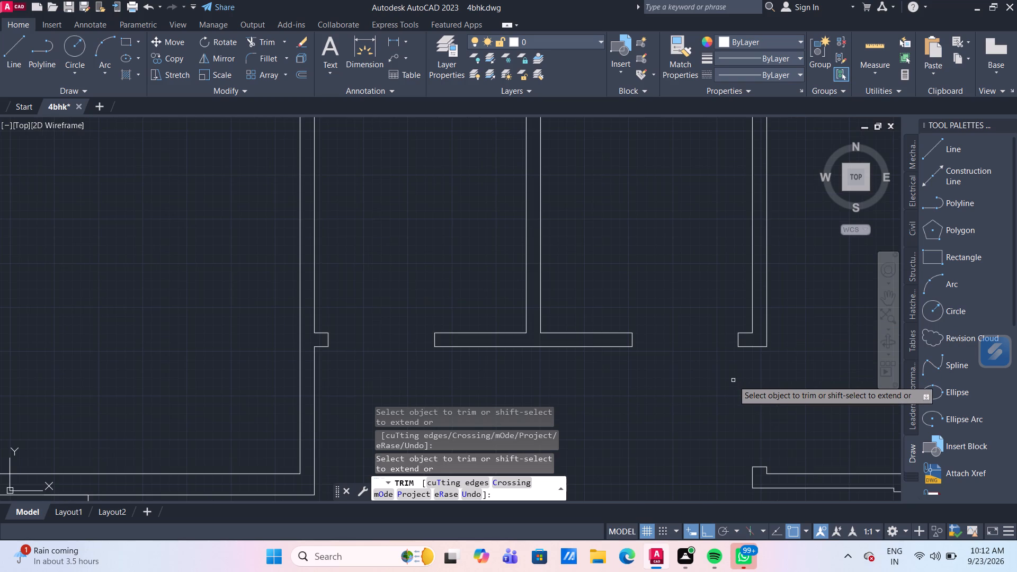
pyautogui.scroll(-2, 728, 266)
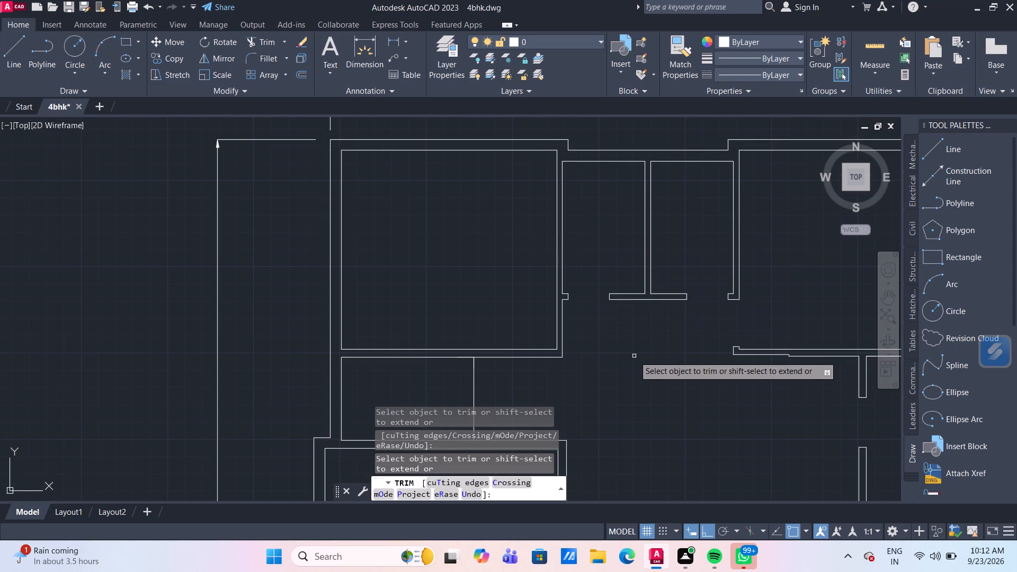
pyautogui.press('Escape')
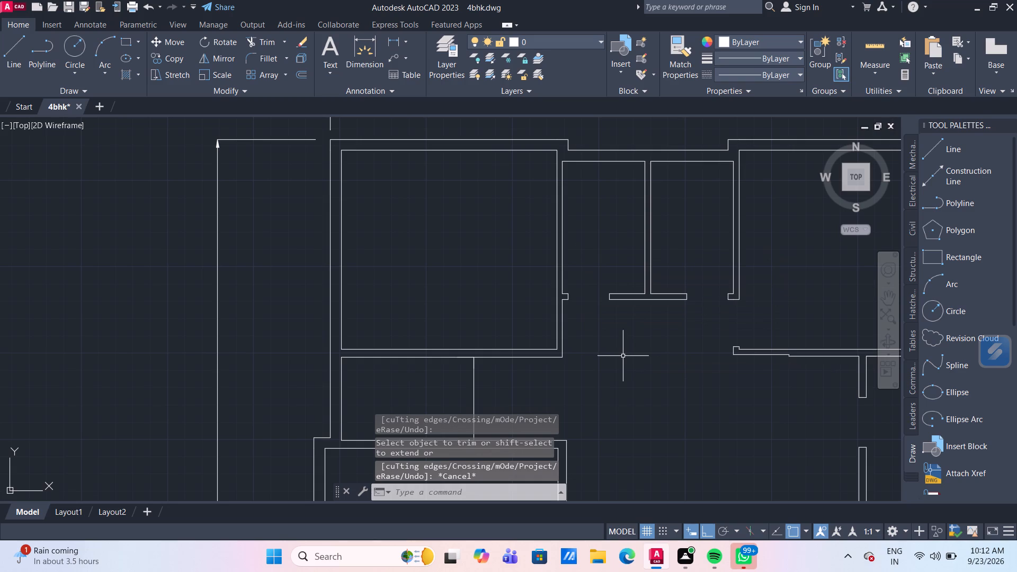
# Draw a 4" line across the upper-left room's right wall at its lower inner corner, continuing the bottom wall's inner face.
pyautogui.scroll(1, 612, 345)
pyautogui.moveTo(609, 343); pyautogui.dragTo(538, 341, button='middle')
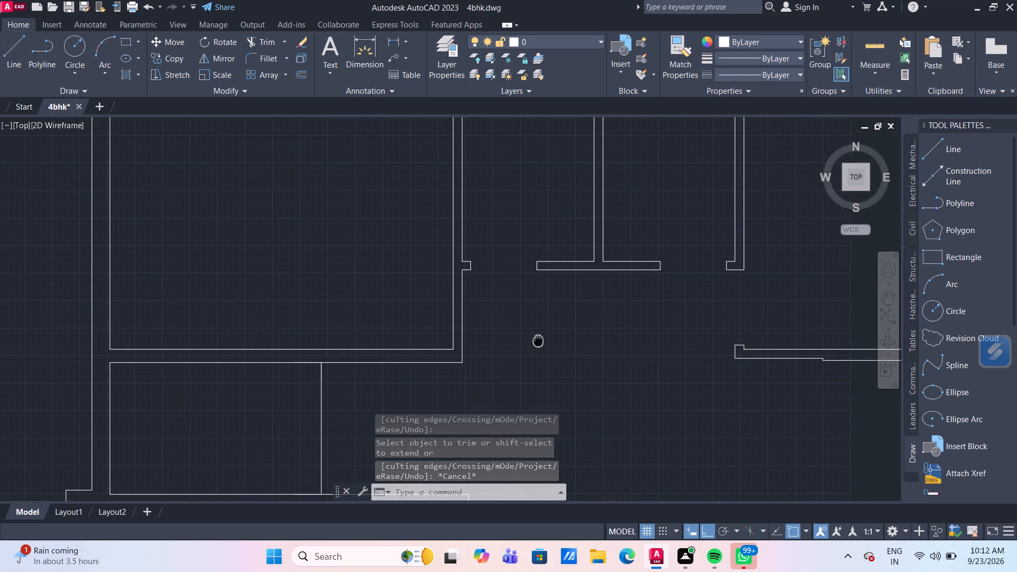
pyautogui.moveTo(538, 341); pyautogui.dragTo(534, 339, button='middle')
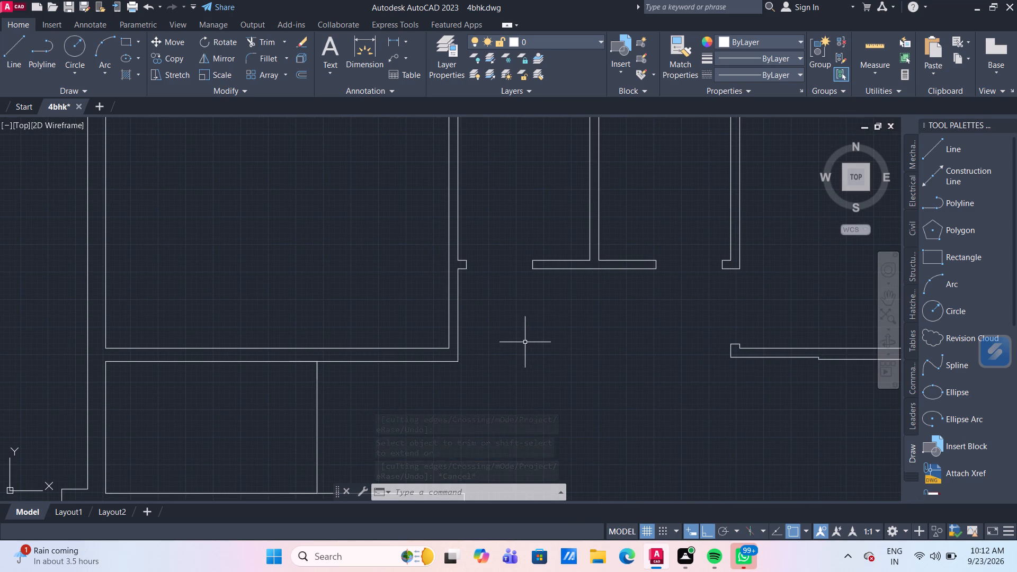
pyautogui.scroll(1, 503, 336)
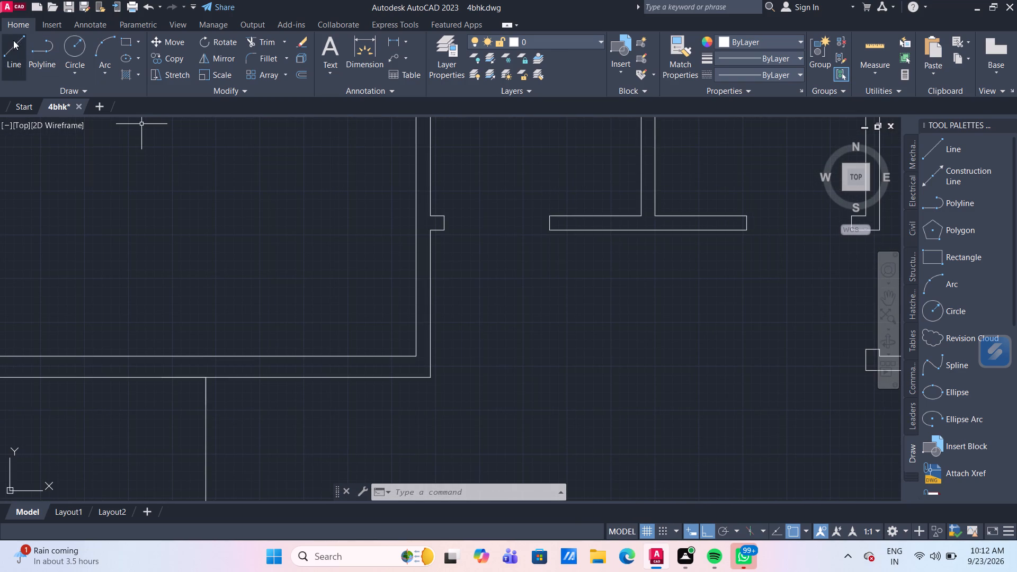
pyautogui.click(15, 47)
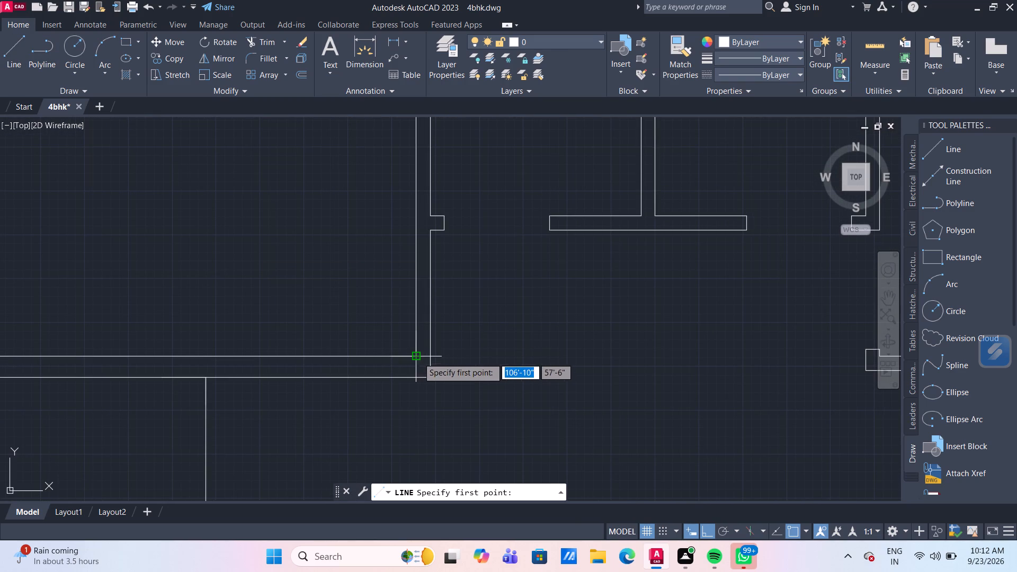
pyautogui.click(418, 358)
pyautogui.click(432, 355)
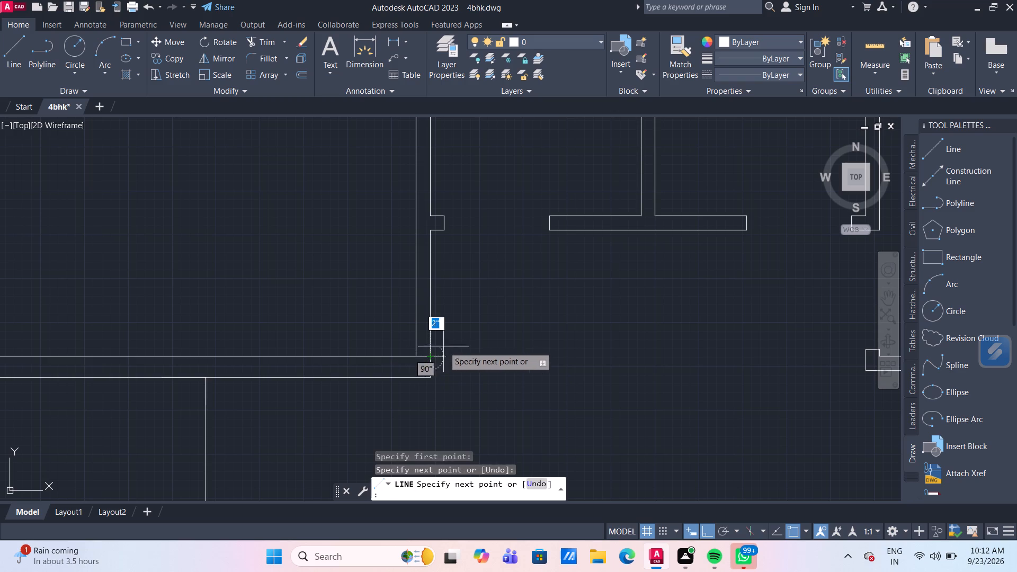
pyautogui.scroll(2, 431, 242)
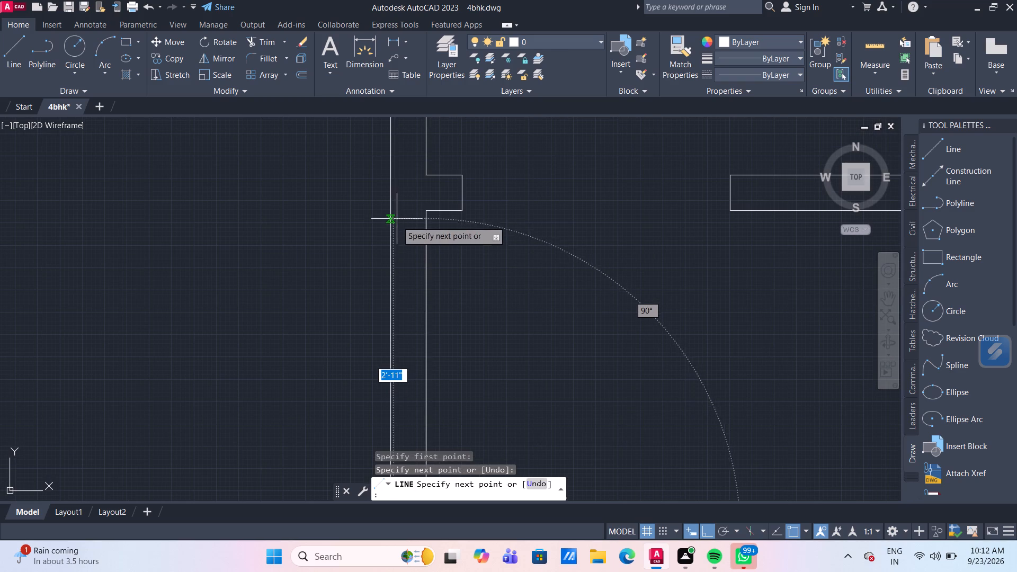
pyautogui.press('Escape')
# Draw a 4" line across the upper-left room's right wall, level with the lower edge of the small room's jamb stub.
pyautogui.click(10, 65)
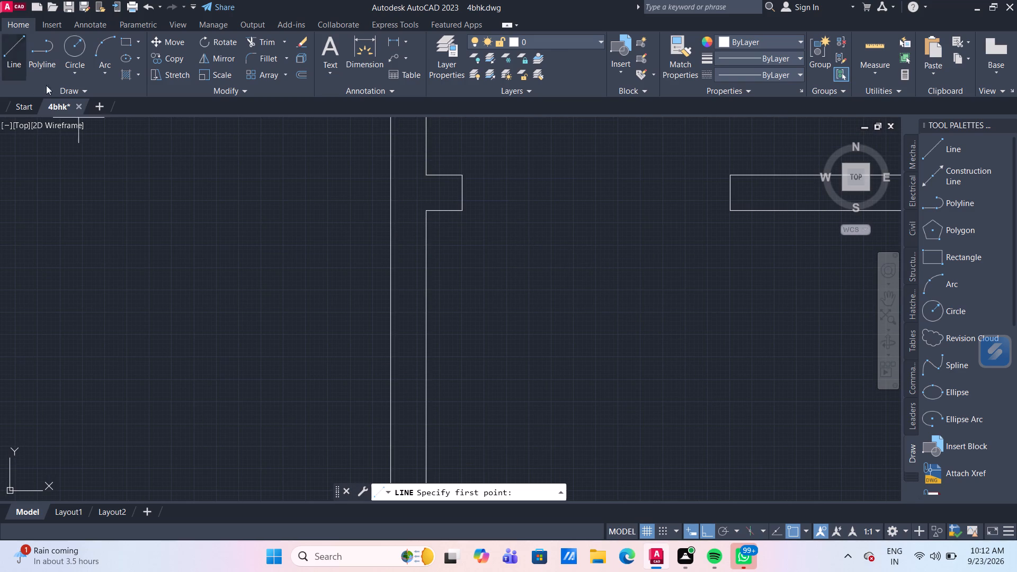
pyautogui.moveTo(428, 212); pyautogui.dragTo(414, 212)
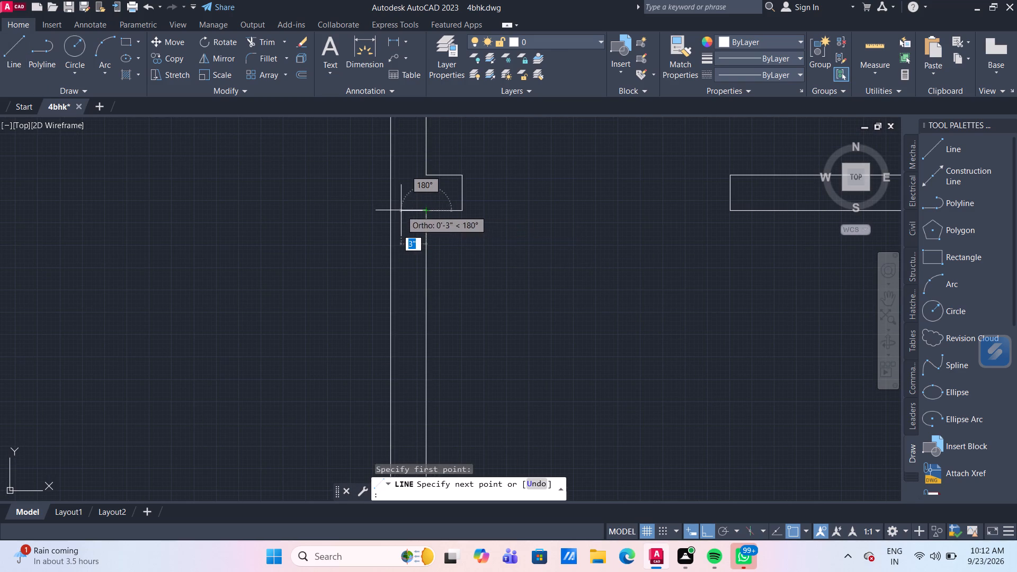
pyautogui.click(389, 210)
pyautogui.press('Escape')
pyautogui.scroll(-2, 449, 251)
pyautogui.moveTo(449, 251); pyautogui.dragTo(424, 218, button='middle')
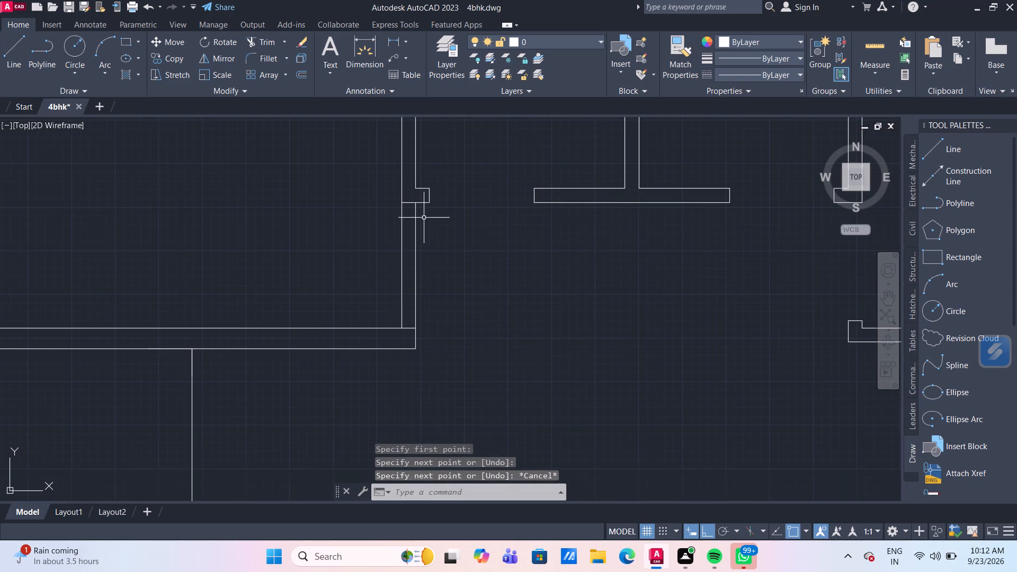
# Measure the wall stretch between the two cross lines and the opening gap beside the upper-right room.
pyautogui.click(874, 52)
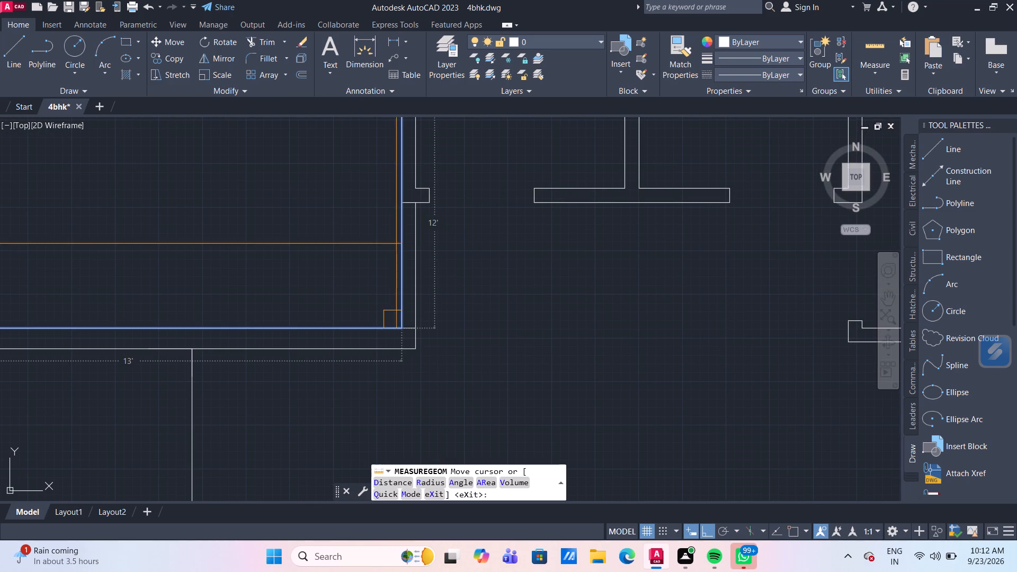
pyautogui.scroll(1, 406, 246)
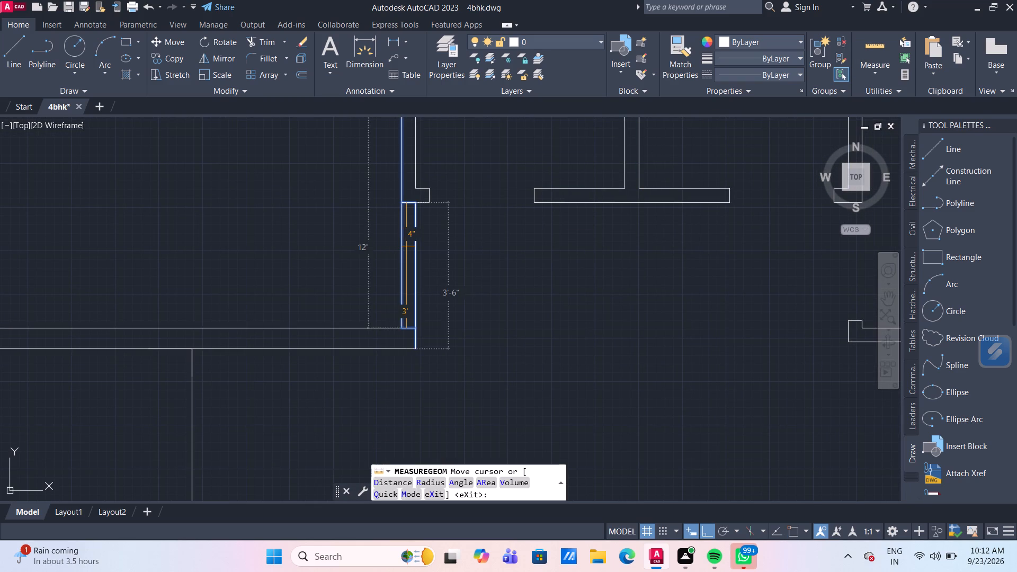
pyautogui.scroll(-4, 406, 246)
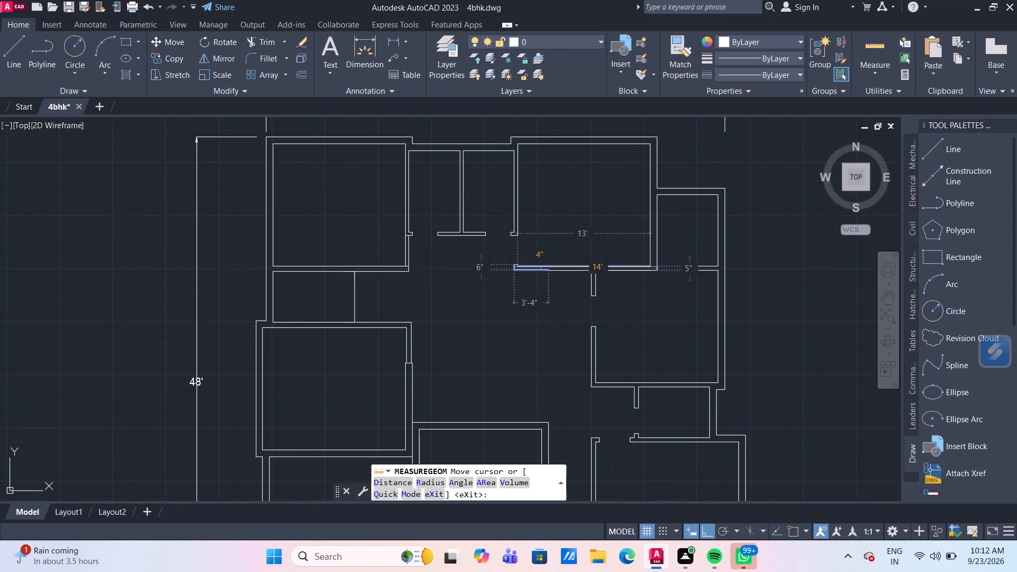
pyautogui.scroll(3, 689, 238)
pyautogui.scroll(-3, 689, 238)
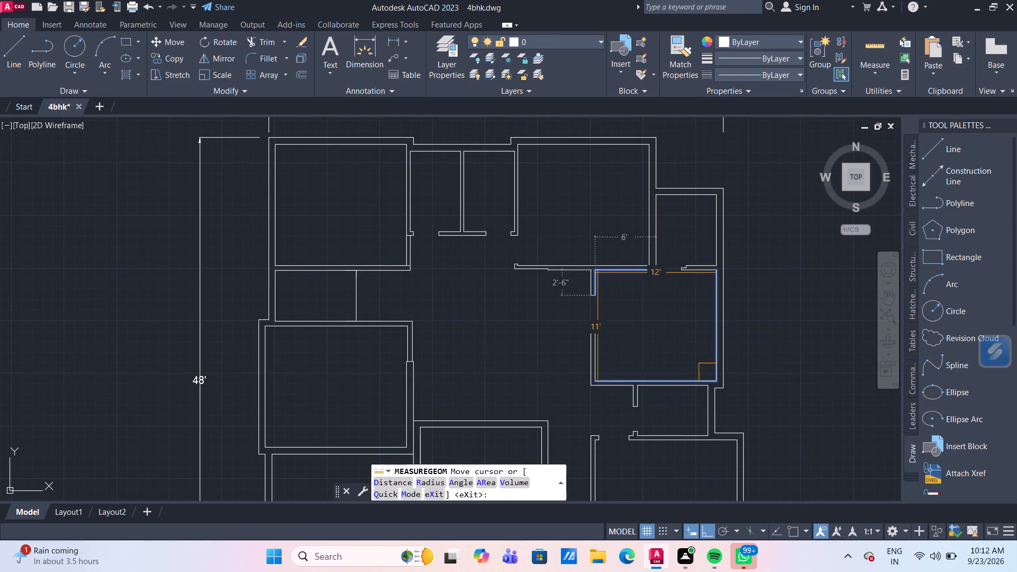
pyautogui.scroll(3, 528, 251)
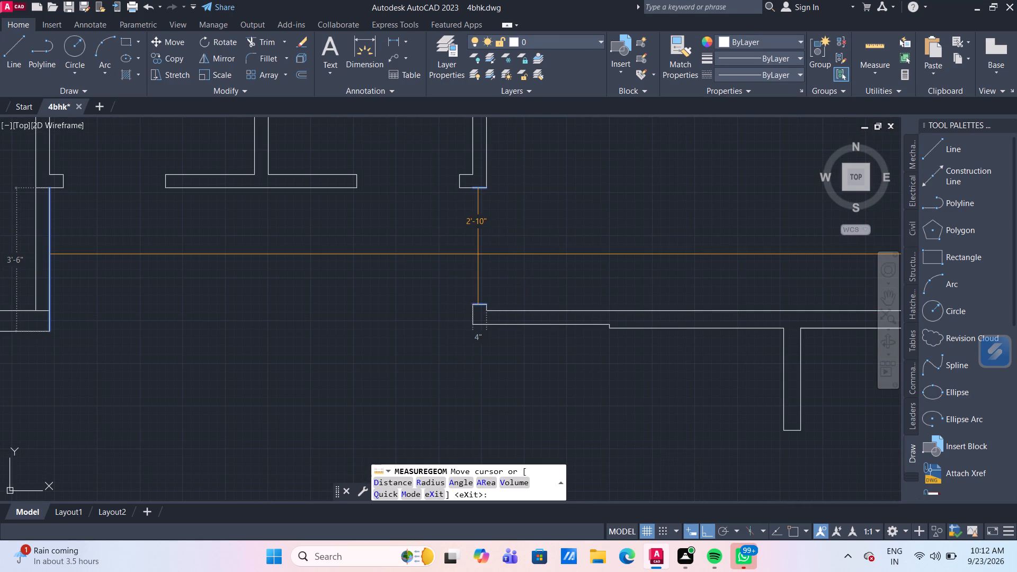
pyautogui.press('Escape')
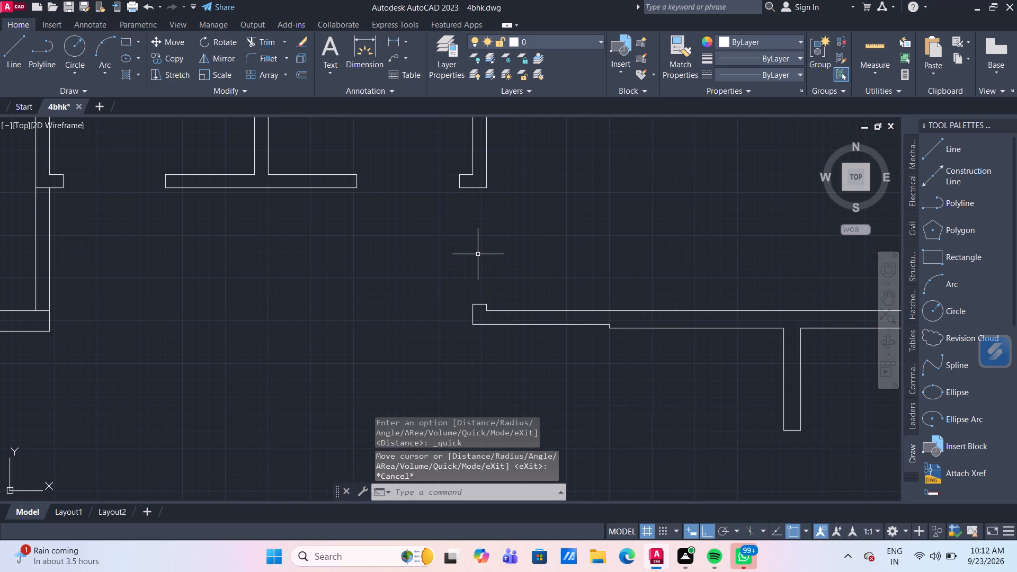
# Draw a 4" line continuing the inner face of the upper-right room's bottom wall to the wall's left end.
pyautogui.scroll(2, 495, 279)
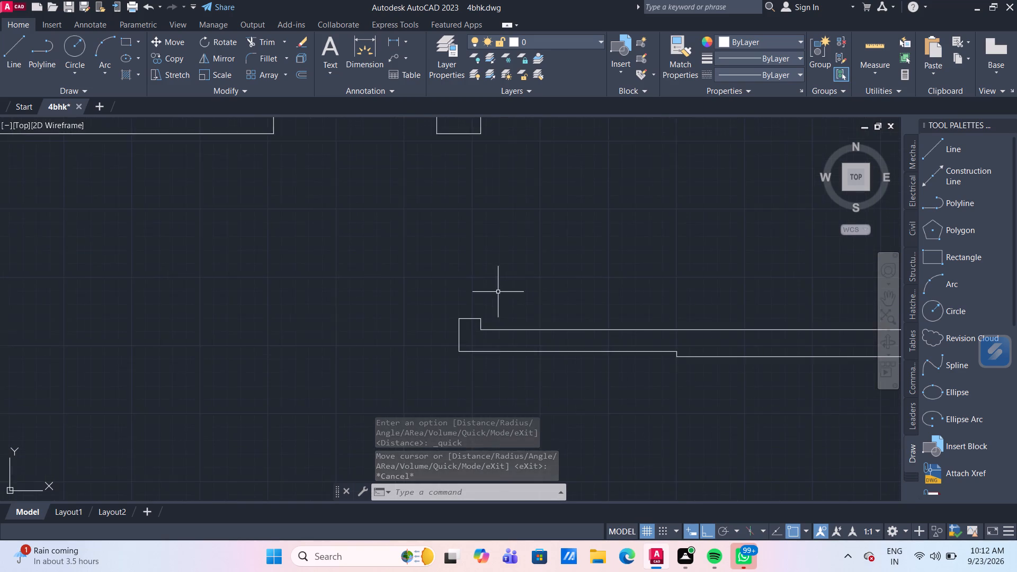
pyautogui.moveTo(498, 292); pyautogui.dragTo(496, 260, button='middle')
pyautogui.click(21, 53)
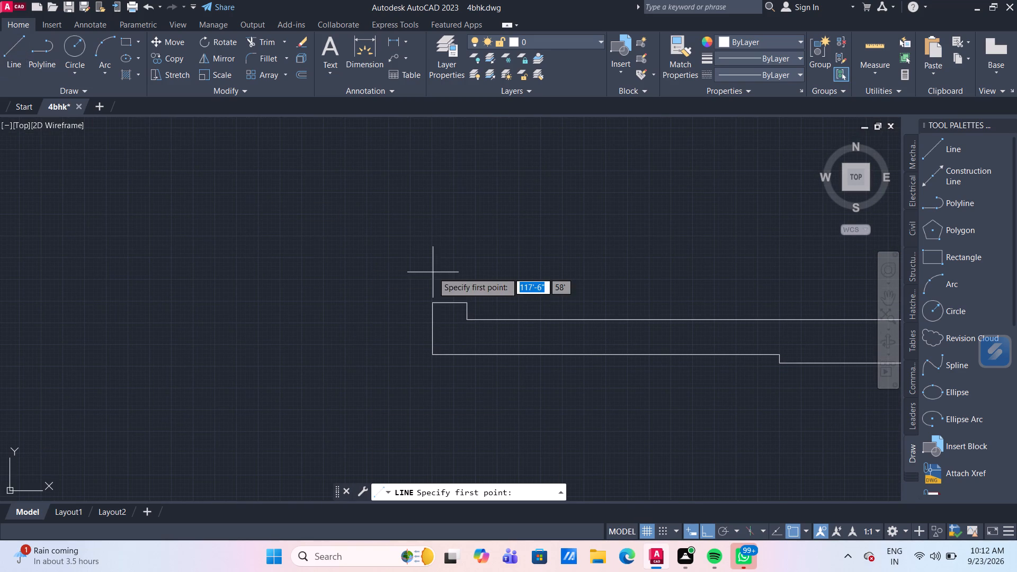
pyautogui.moveTo(469, 321); pyautogui.dragTo(447, 321)
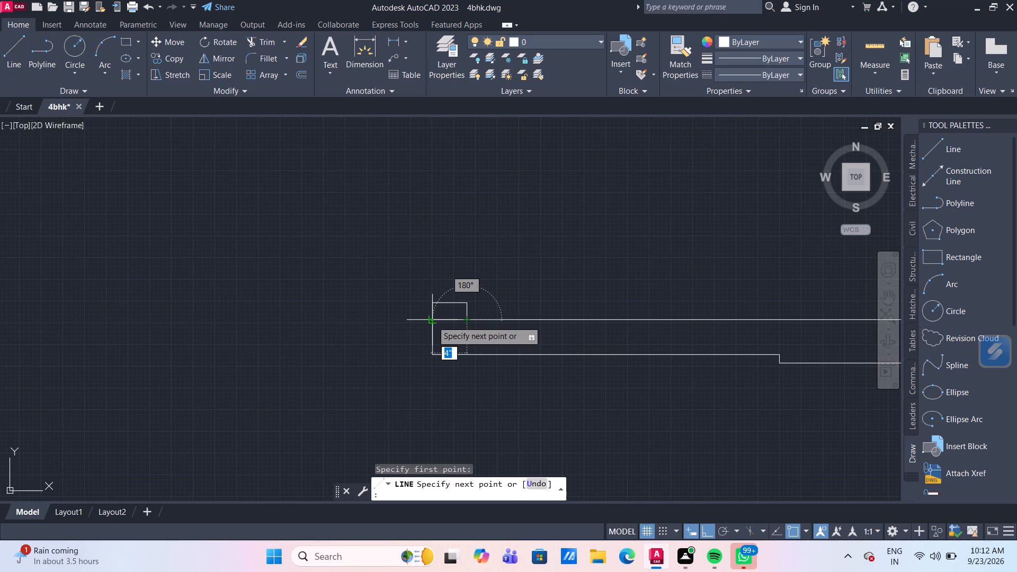
pyautogui.click(432, 321)
pyautogui.press('Escape')
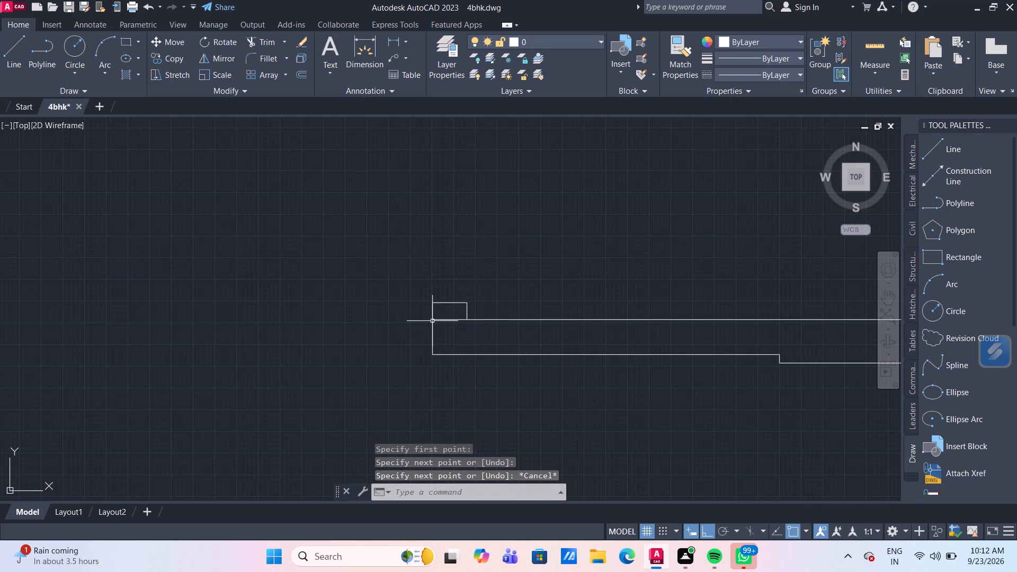
# Trim away the small jamb stub projecting above the new line at the left end of the upper-right room's bottom wall.
pyautogui.write('tr')
pyautogui.press('Return')
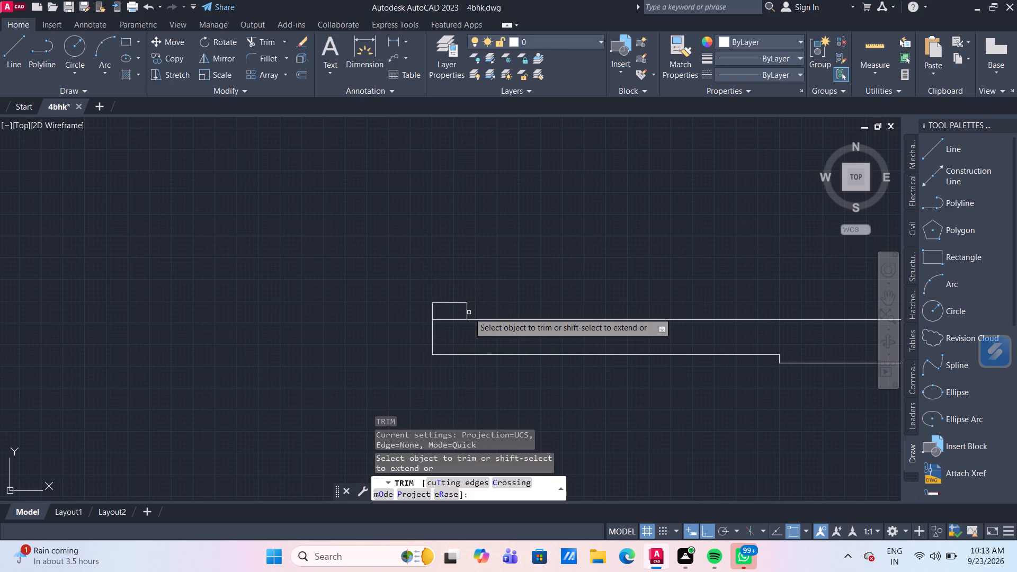
pyautogui.click(466, 311)
pyautogui.click(453, 300)
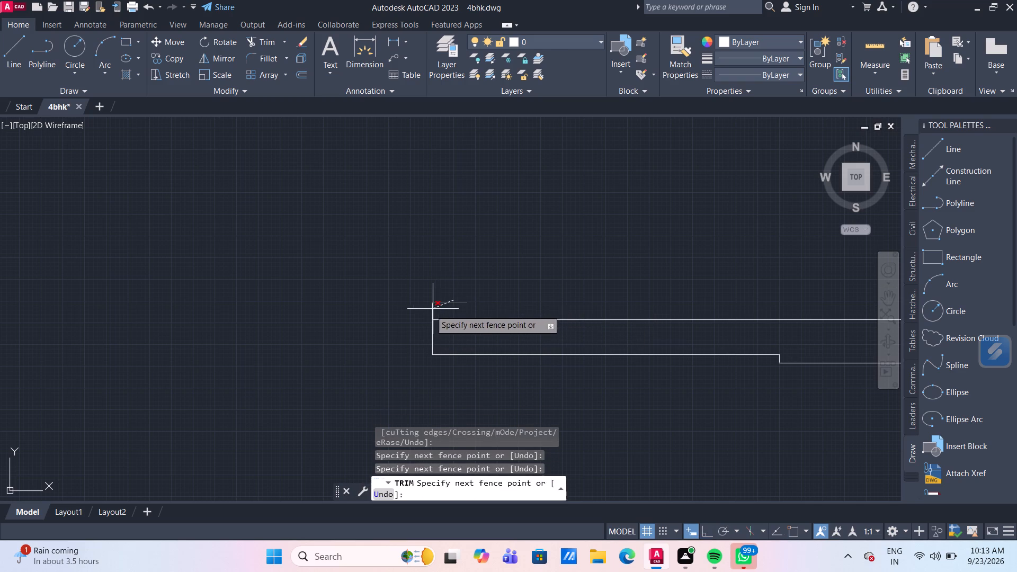
pyautogui.click(426, 310)
# Trim both faces of the upper-left room's right wall between the two cross lines to open the doorway.
pyautogui.scroll(-4, 426, 310)
pyautogui.moveTo(340, 347); pyautogui.dragTo(452, 329, button='middle')
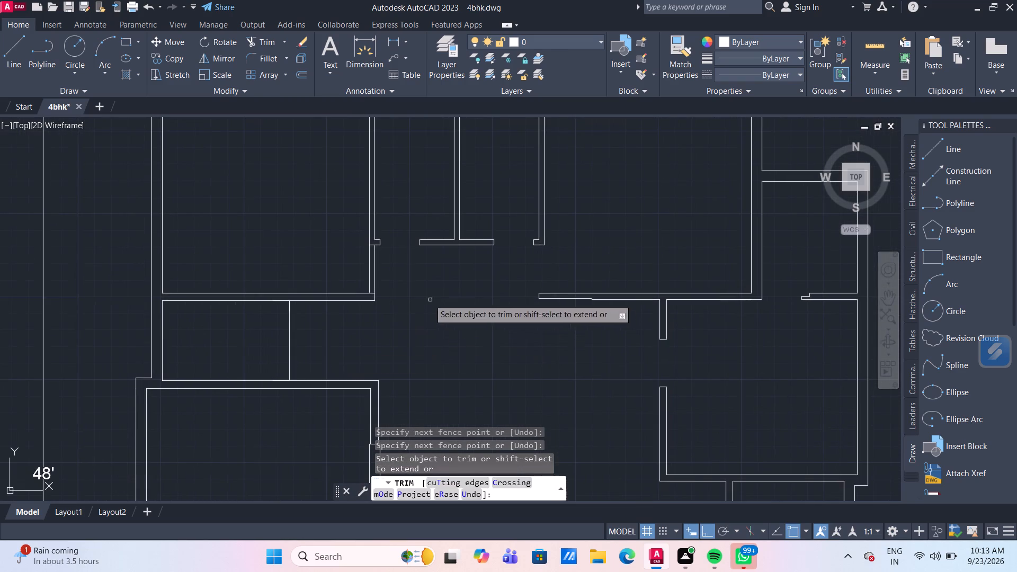
pyautogui.click(337, 265)
pyautogui.click(406, 267)
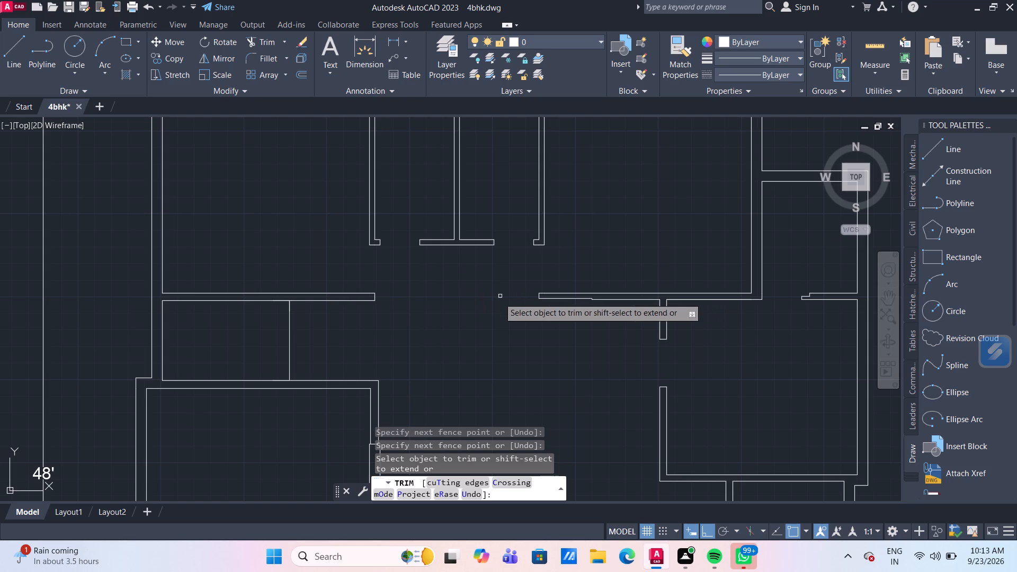
# Draw a short line across the top wall of the room below the small left room, up from its inner right corner.
pyautogui.moveTo(470, 345); pyautogui.dragTo(478, 254, button='middle')
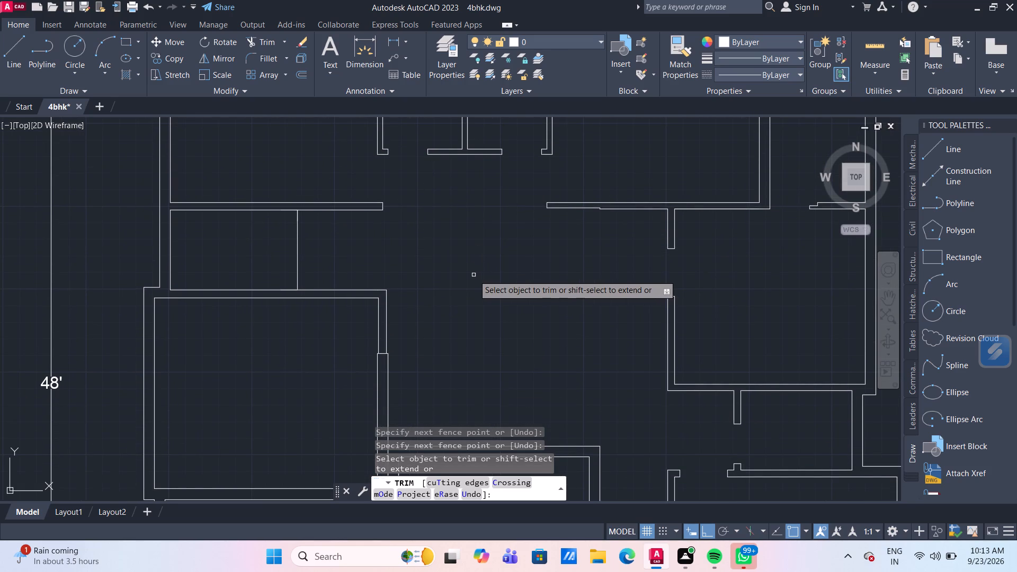
pyautogui.press('Escape')
pyautogui.scroll(2, 355, 271)
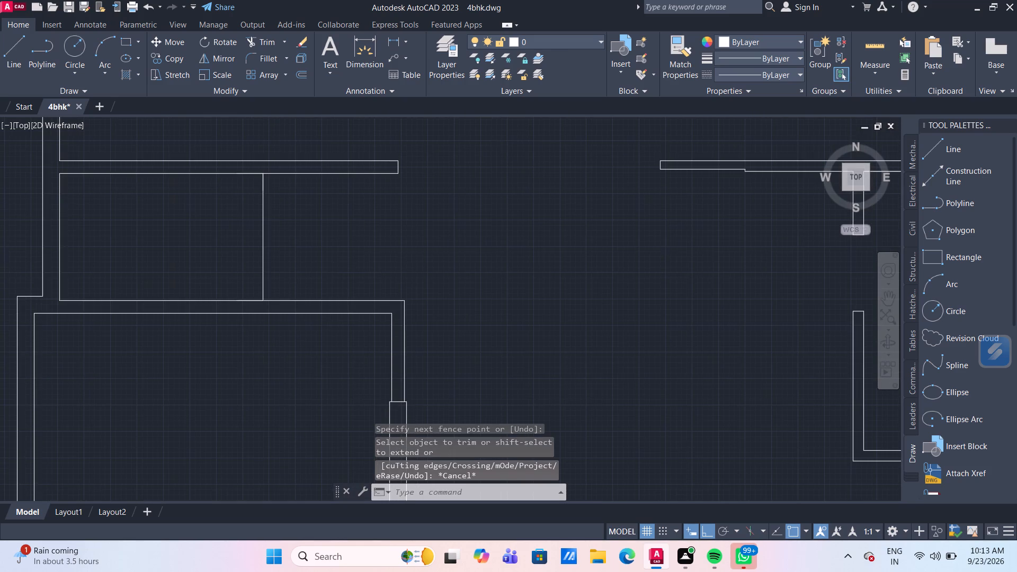
pyautogui.scroll(-2, 355, 271)
pyautogui.press('o')
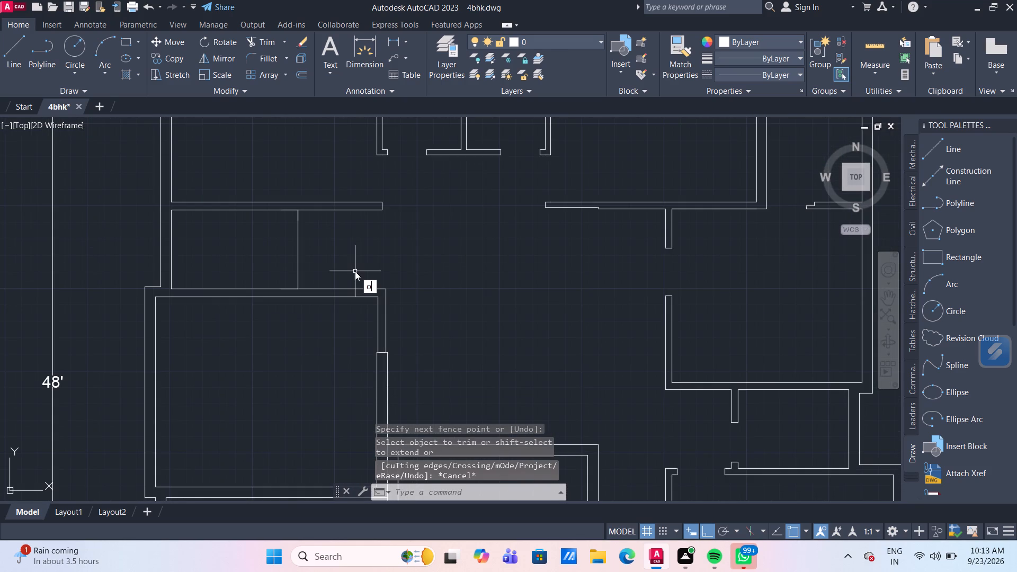
pyautogui.press('Escape')
pyautogui.press('l')
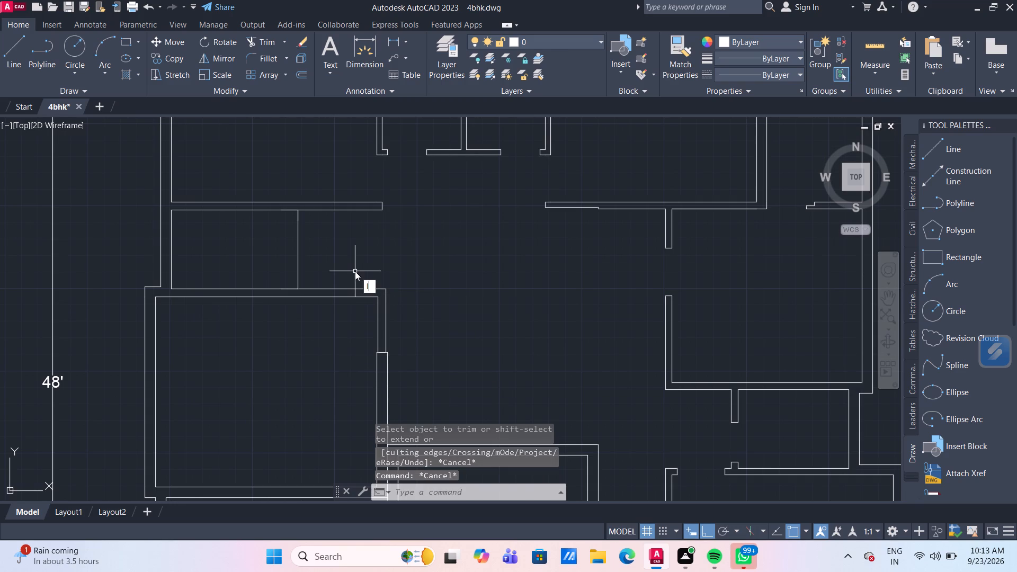
pyautogui.press('Return')
pyautogui.scroll(1, 369, 307)
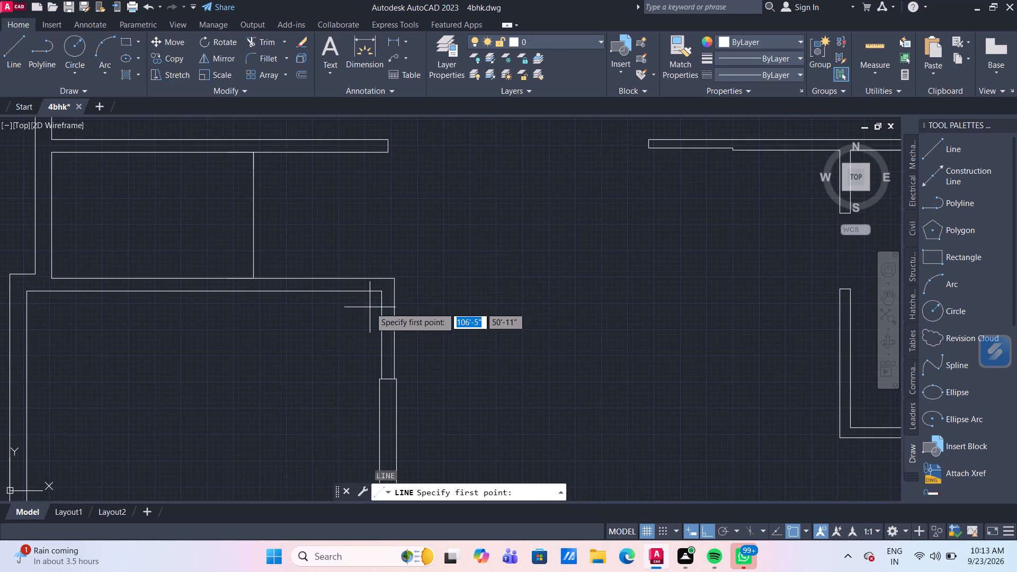
pyautogui.scroll(1, 377, 293)
pyautogui.click(382, 290)
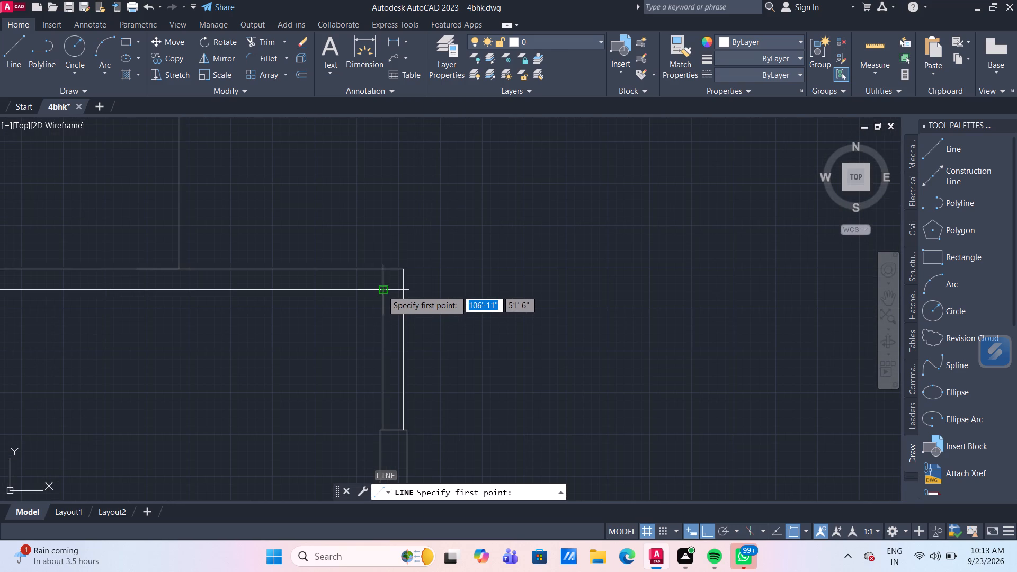
pyautogui.click(382, 263)
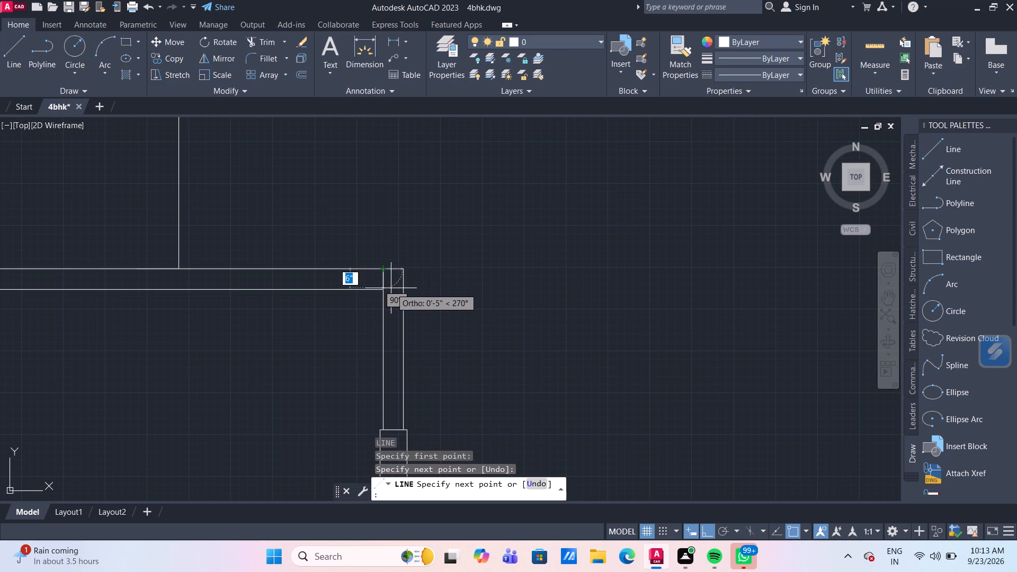
pyautogui.press('Escape')
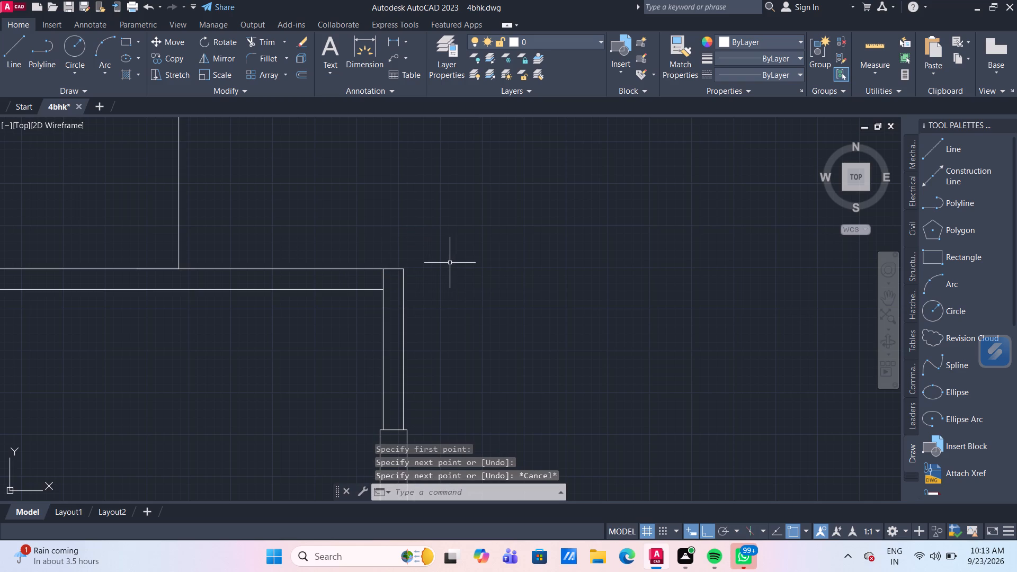
# Offset the short cross line 4" to the left, and offset that copy 3' further left to mark a door opening.
pyautogui.press('o')
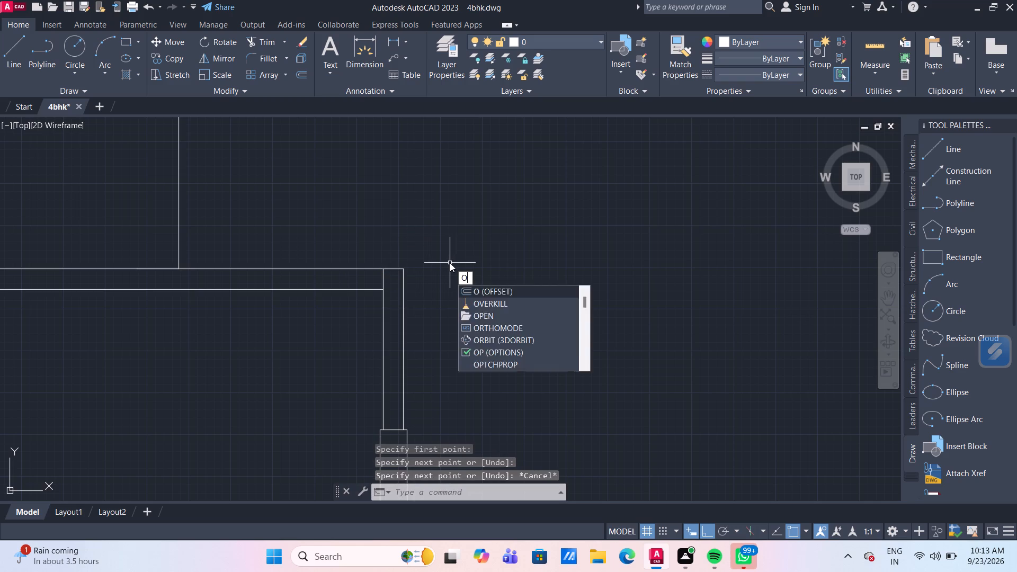
pyautogui.press('Return')
pyautogui.press('Return')
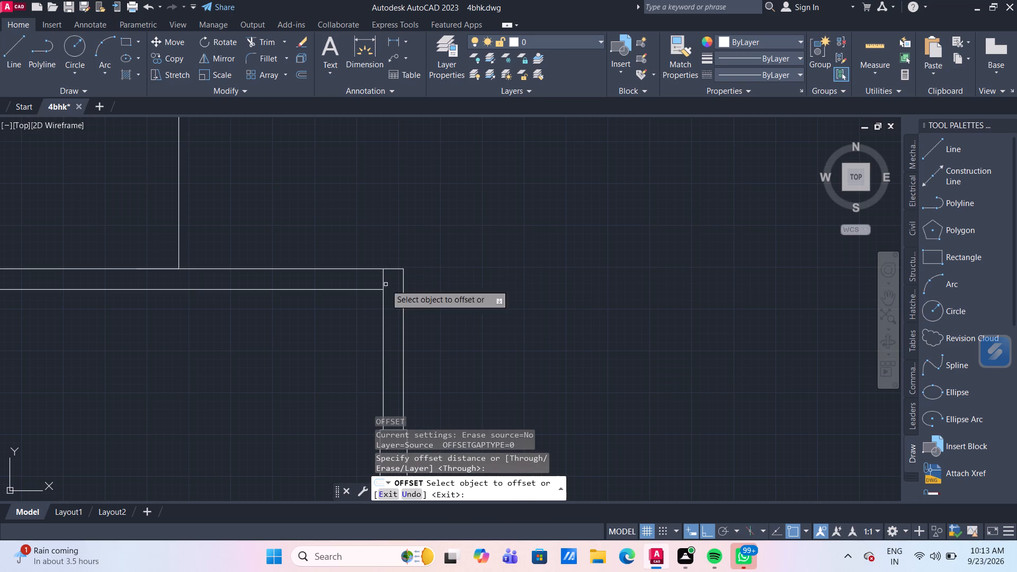
pyautogui.click(384, 281)
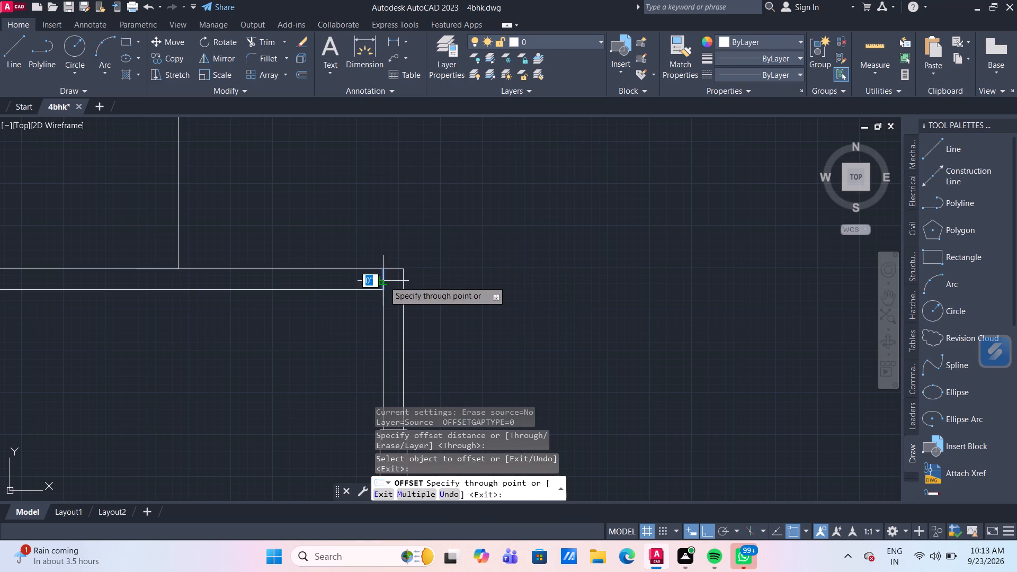
pyautogui.write('4"')
pyautogui.press('Return')
pyautogui.click(369, 281)
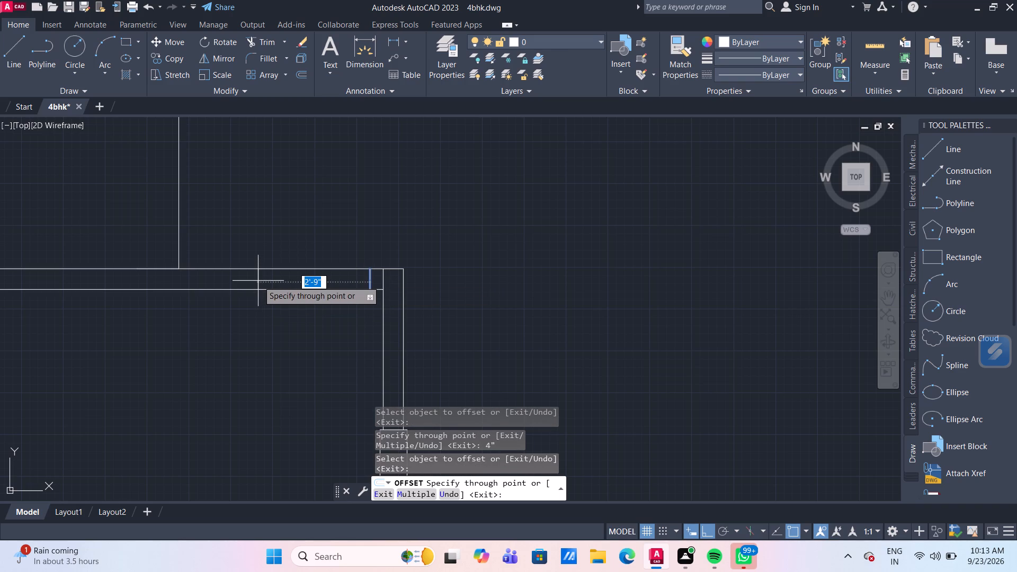
pyautogui.write("3'")
pyautogui.press('Return')
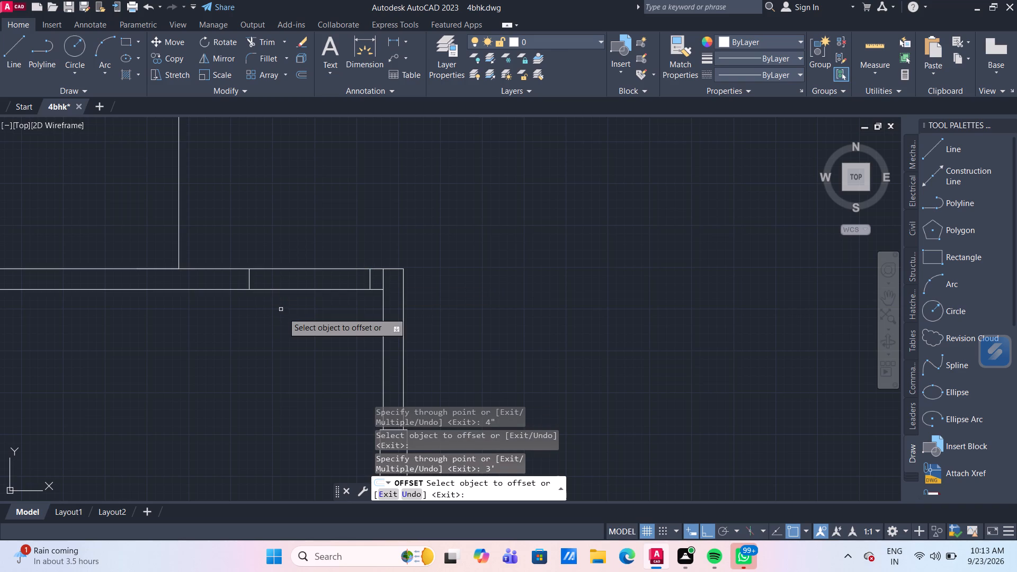
pyautogui.press('Escape')
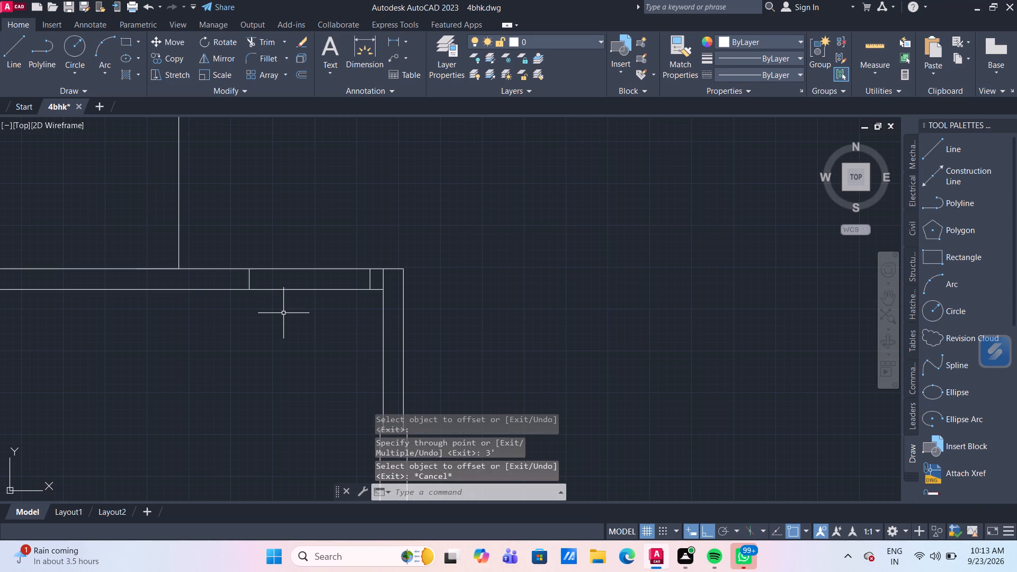
# Offset the small left room's right-side line 6" outward to form the partition's second face.
pyautogui.press('o')
pyautogui.press('Return')
pyautogui.press('Return')
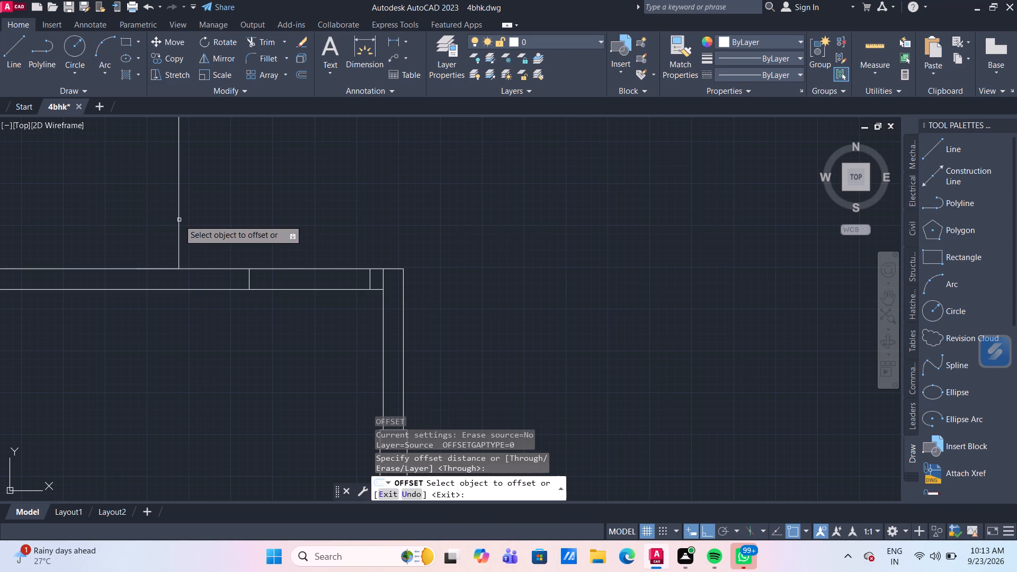
pyautogui.click(179, 220)
pyautogui.scroll(-2, 194, 221)
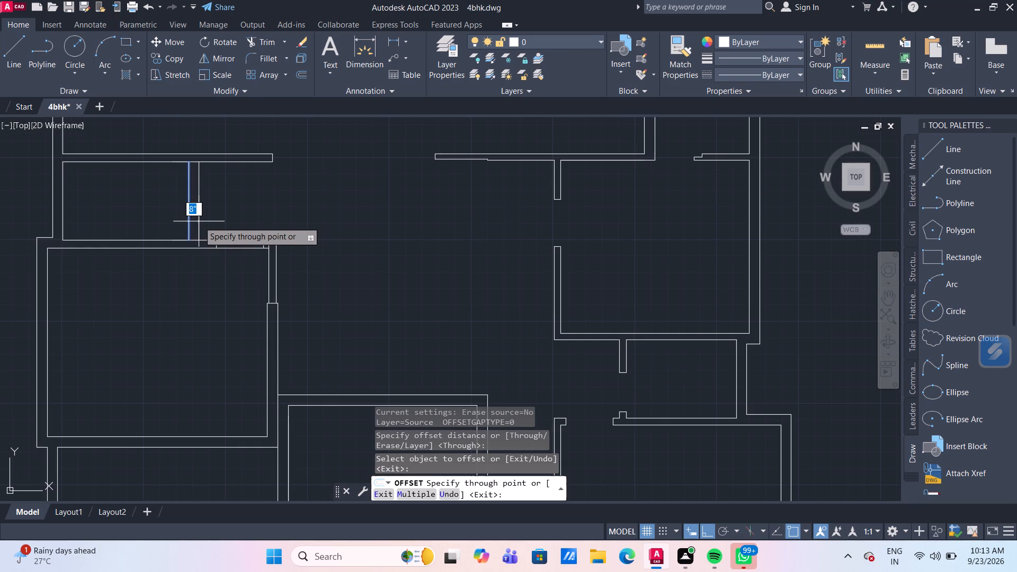
pyautogui.write('6"')
pyautogui.press('Return')
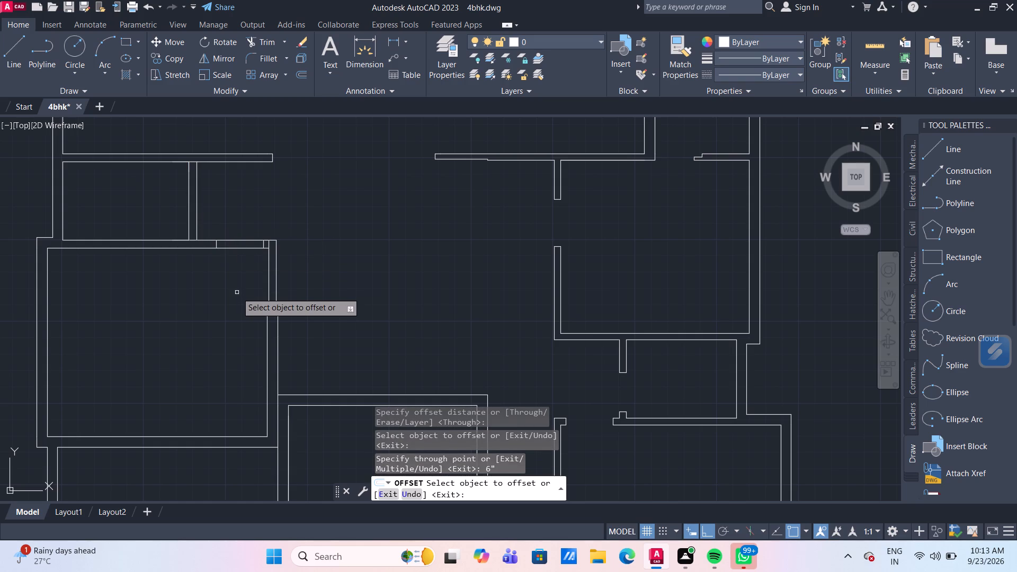
pyautogui.press('Escape')
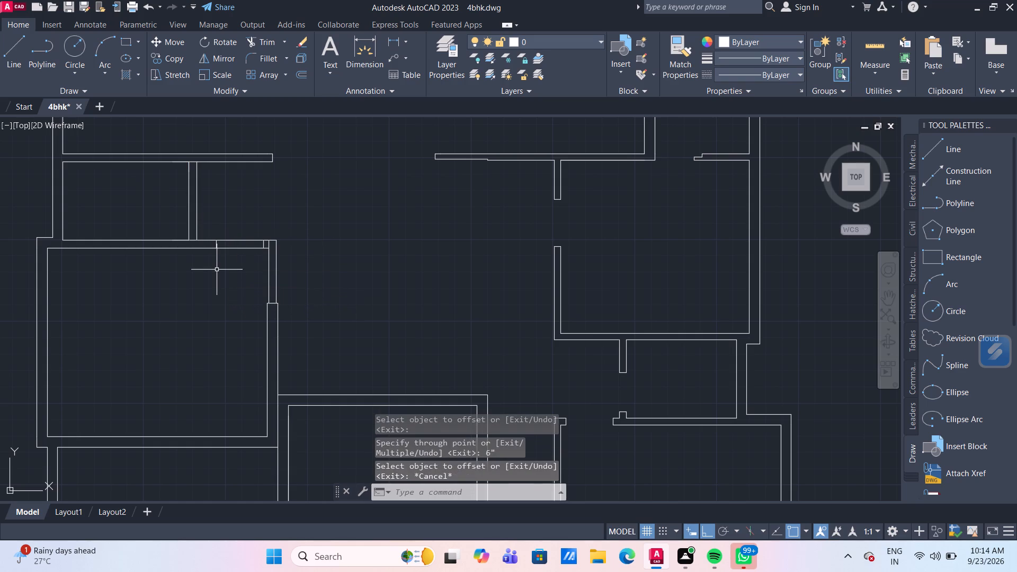
# Trim the partition's bottom junction and both wall faces between the 3'-apart cross lines, clearing the leftover corner line.
pyautogui.press('t')
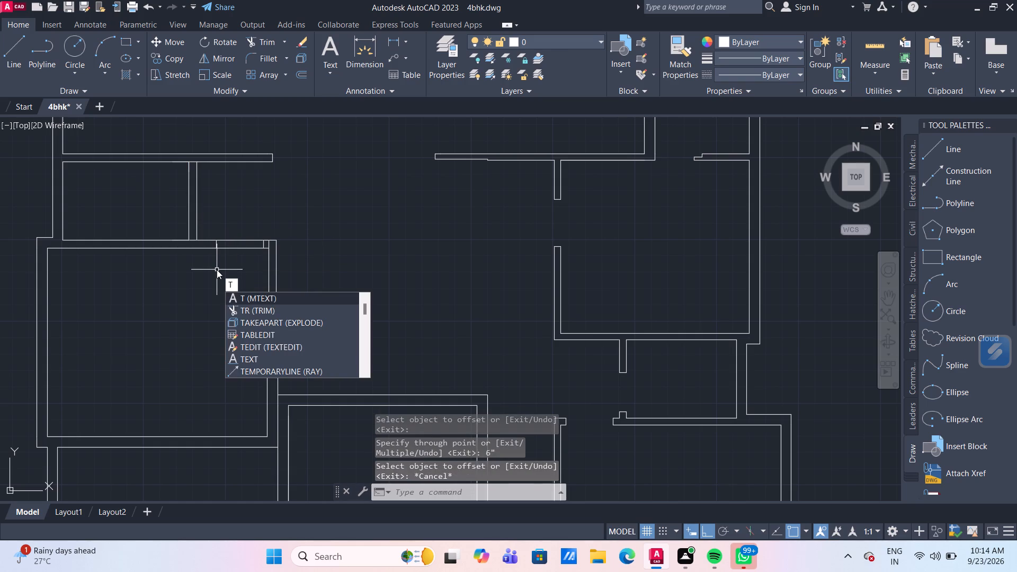
pyautogui.press('r')
pyautogui.press('Return')
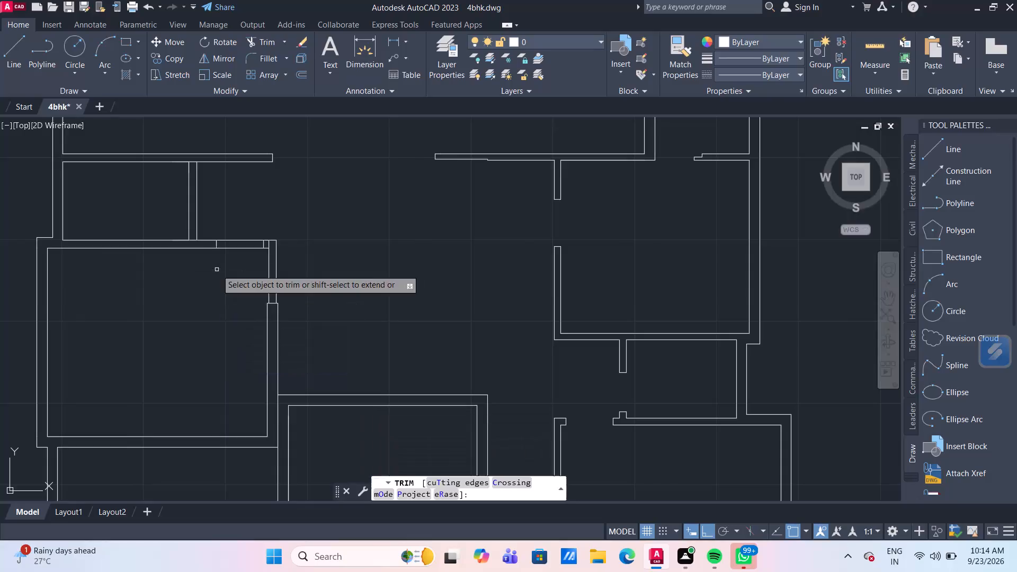
pyautogui.scroll(1, 186, 242)
pyautogui.click(195, 238)
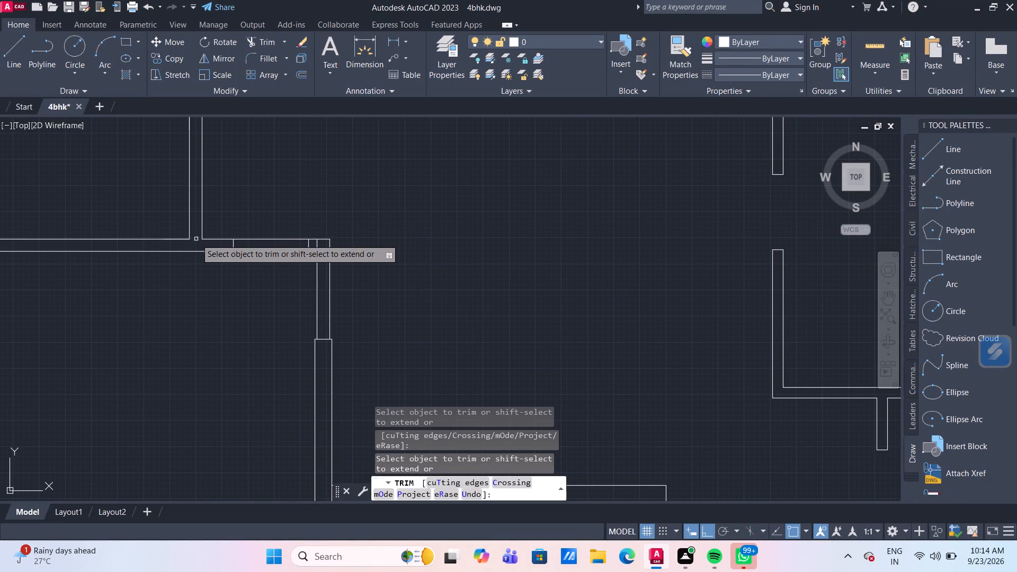
pyautogui.moveTo(288, 282); pyautogui.dragTo(290, 273)
pyautogui.click(283, 223)
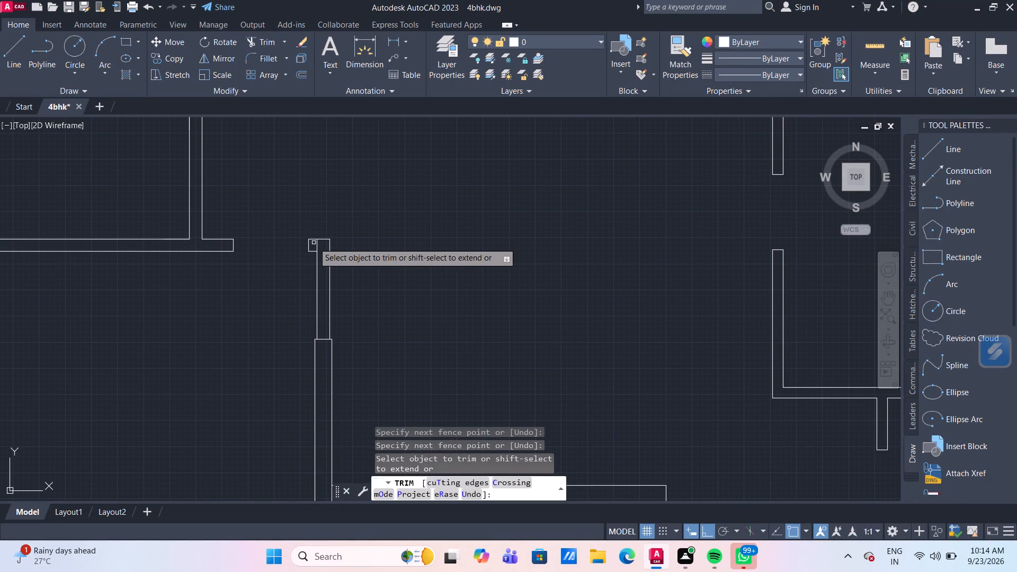
pyautogui.click(316, 246)
# Trim the wall line between the two partition faces at the partition's top junction.
pyautogui.scroll(-3, 375, 239)
pyautogui.scroll(1, 374, 233)
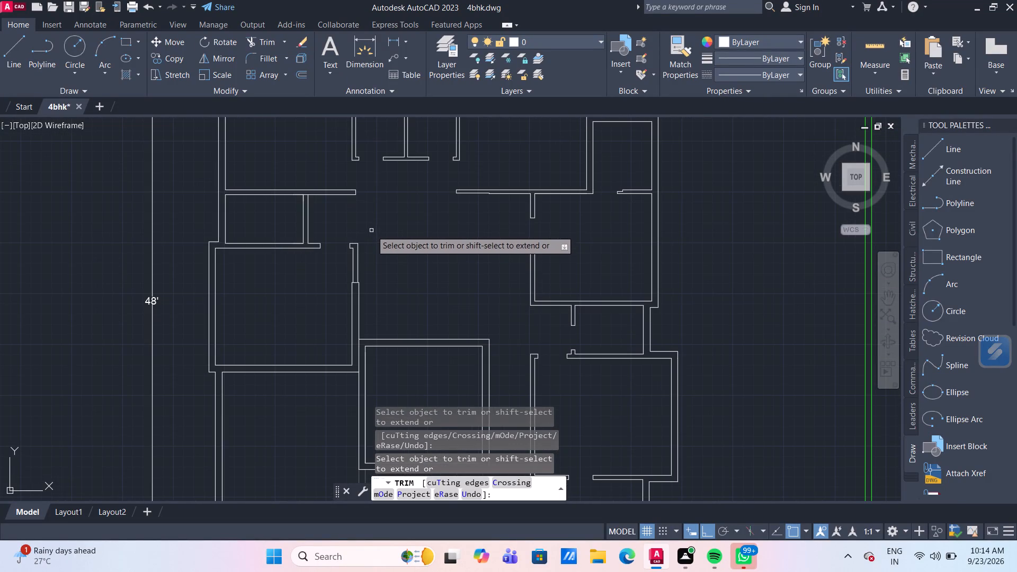
pyautogui.scroll(2, 310, 195)
pyautogui.click(297, 194)
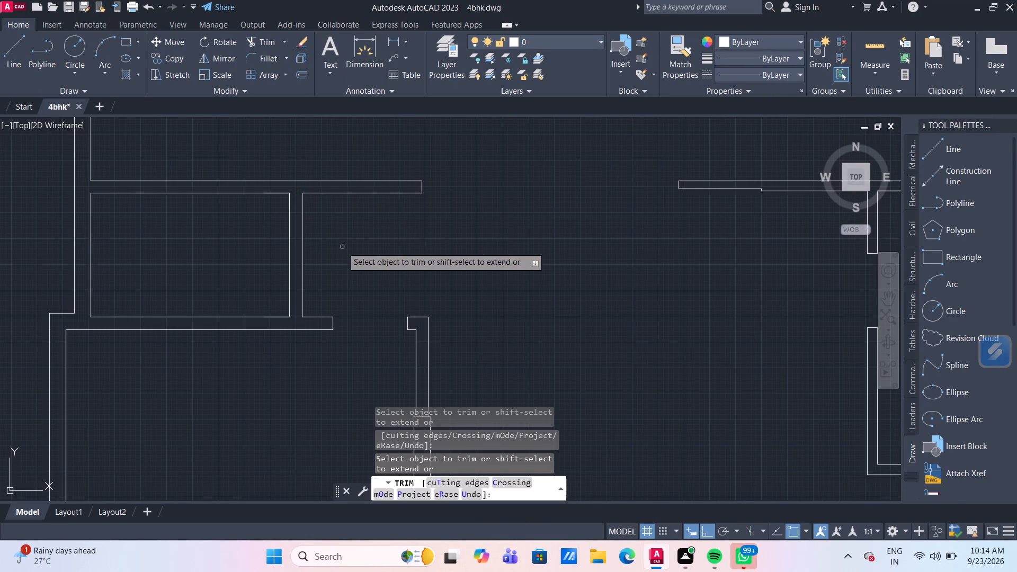
pyautogui.press('Escape')
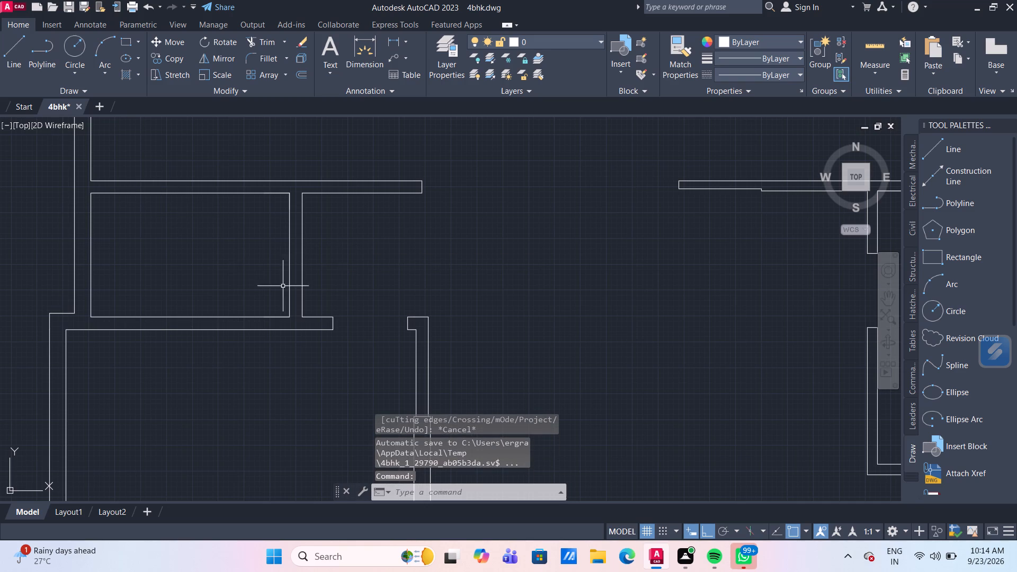
# Draw a line across the bottom end of the small left room's partition, joining its two faces.
pyautogui.click(7, 53)
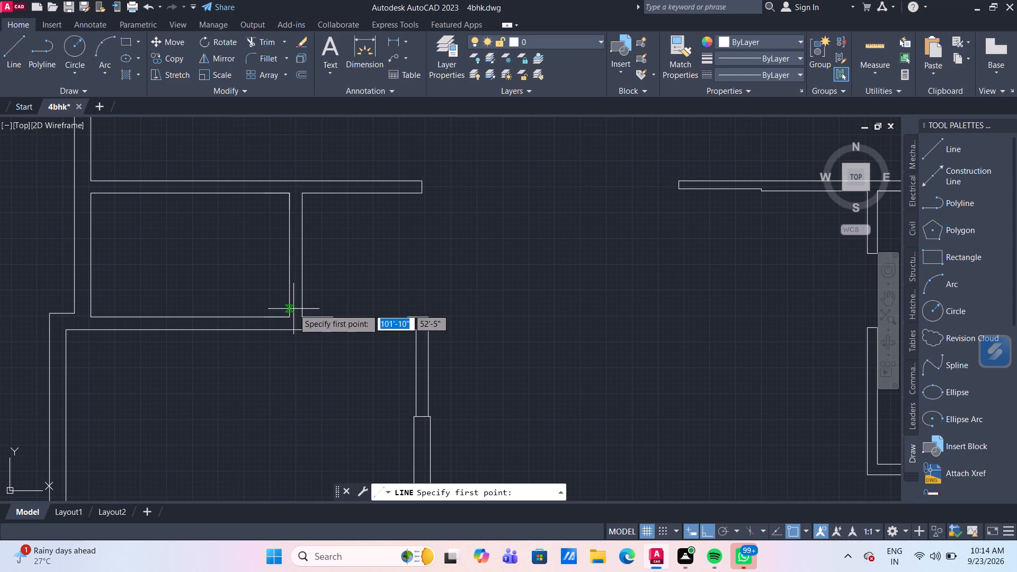
pyautogui.click(290, 316)
pyautogui.click(299, 317)
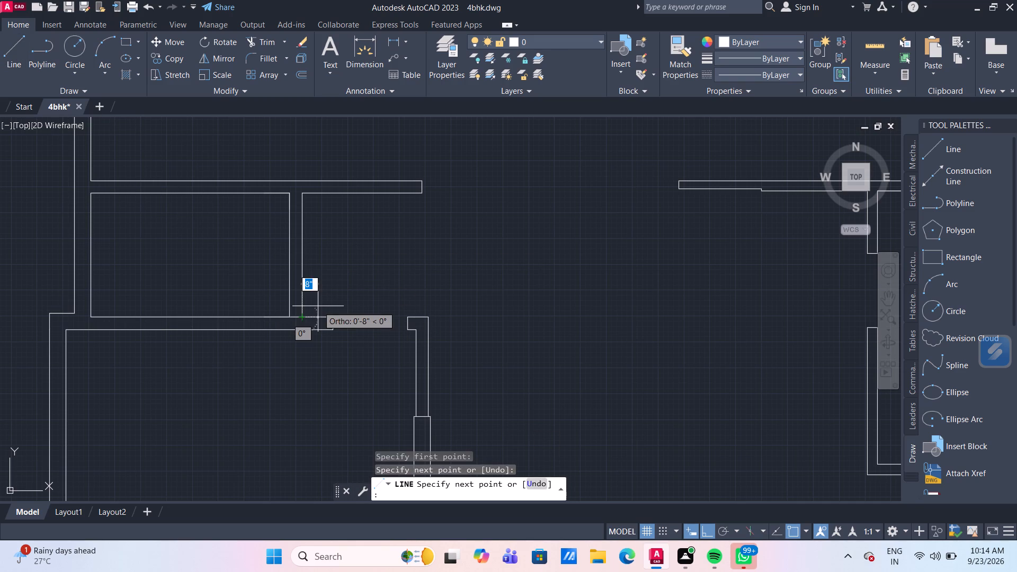
pyautogui.press('Return')
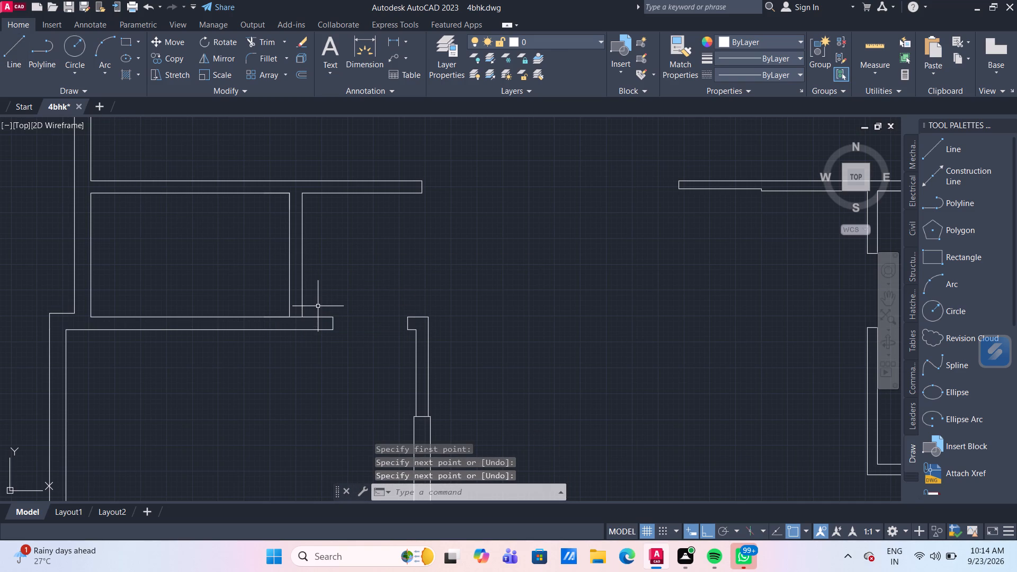
# Offset the partition's bottom cross line 4" upward, and offset that copy 2'6" further up to mark a door opening.
pyautogui.press('o')
pyautogui.press('Return')
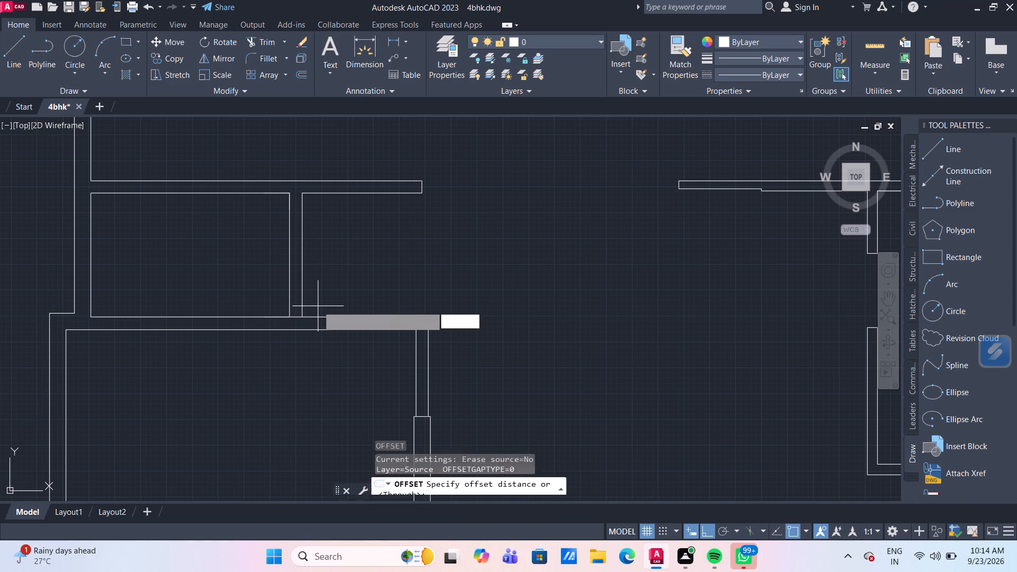
pyautogui.press('Return')
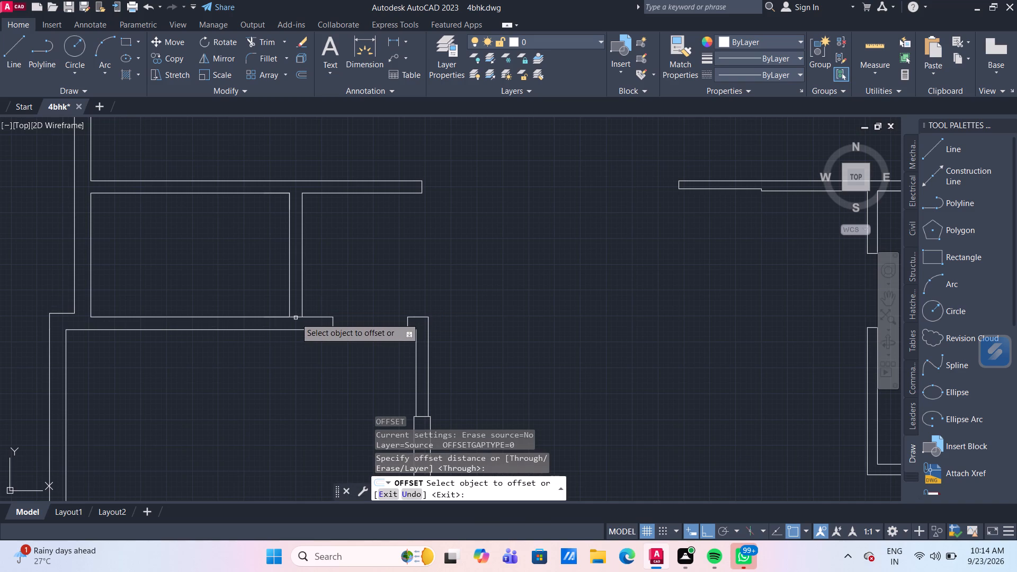
pyautogui.click(296, 317)
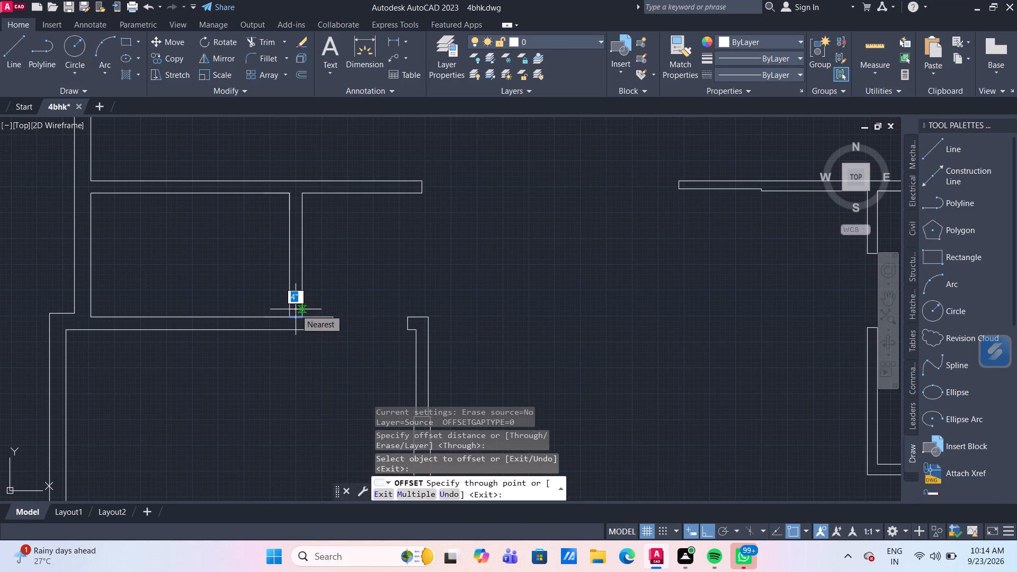
pyautogui.write('4"')
pyautogui.press('Return')
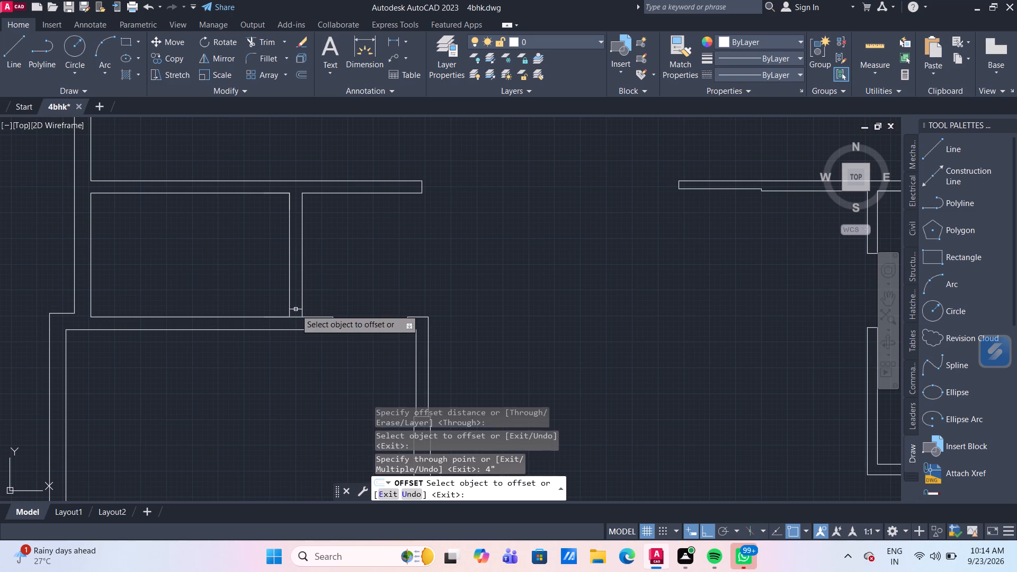
pyautogui.click(296, 309)
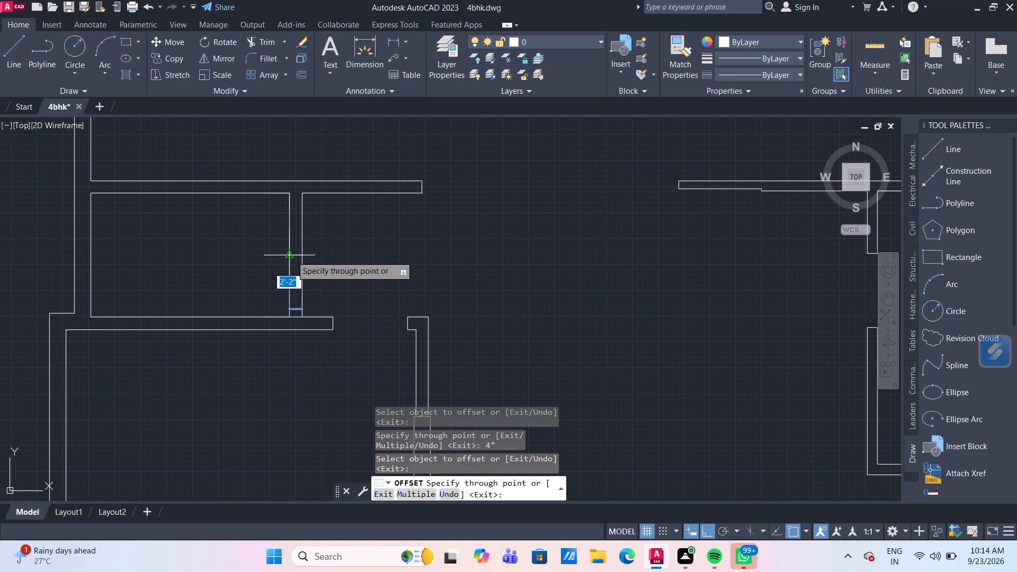
pyautogui.write('2\'6"')
pyautogui.press('Return')
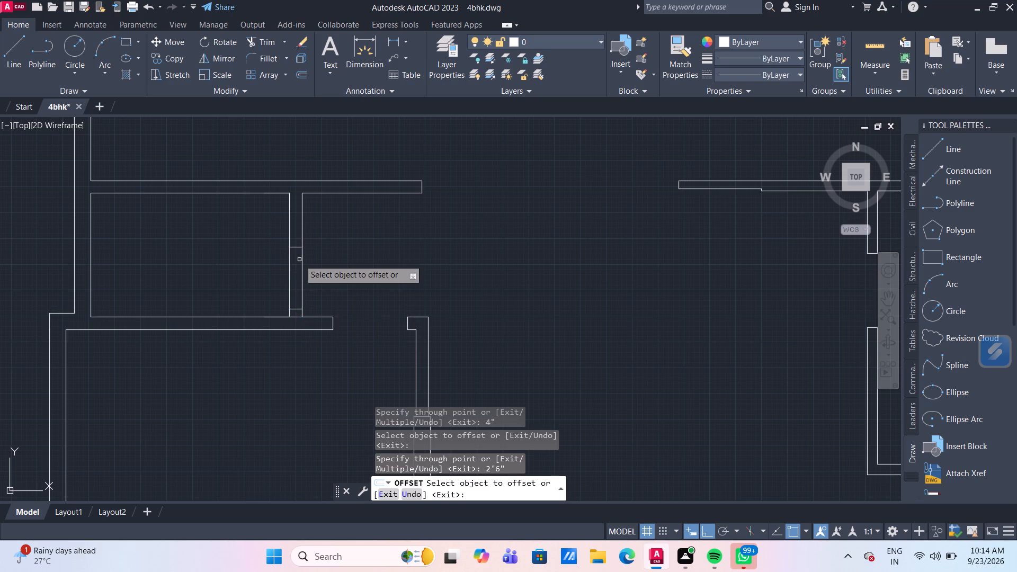
# Trim the small left room's partition faces between the door-opening lines, and trim the wall line beneath the short bottom jamb.
pyautogui.press('Escape')
pyautogui.write('tr')
pyautogui.press('Return')
pyautogui.click(337, 275)
pyautogui.click(279, 276)
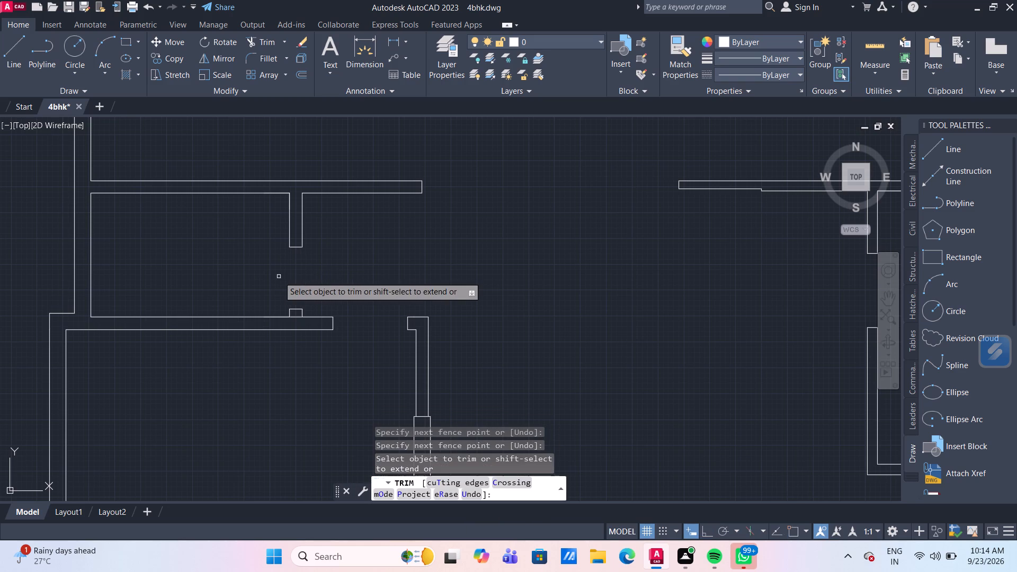
pyautogui.click(293, 316)
pyautogui.scroll(-2, 381, 269)
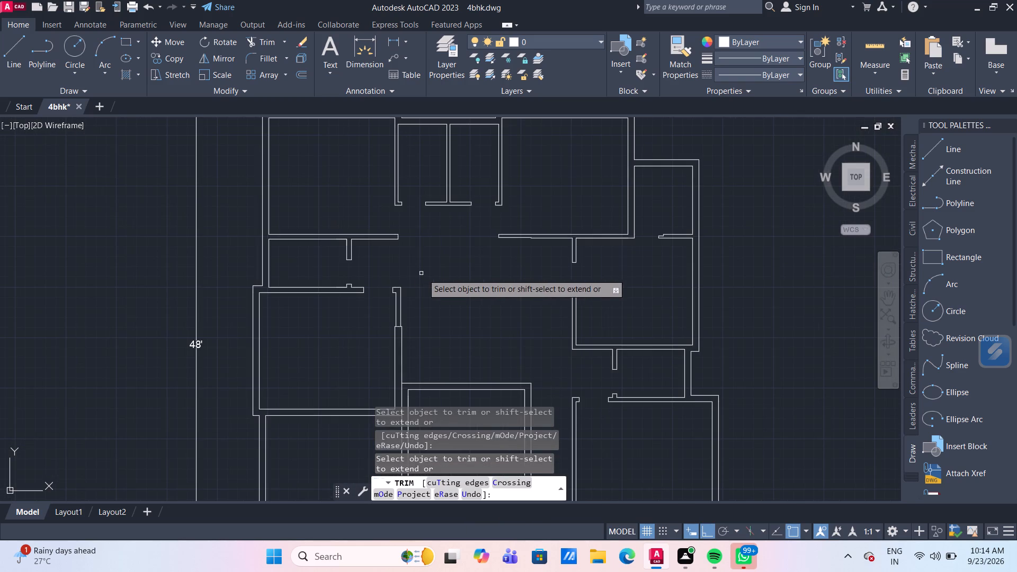
pyautogui.moveTo(448, 286); pyautogui.dragTo(443, 266, button='middle')
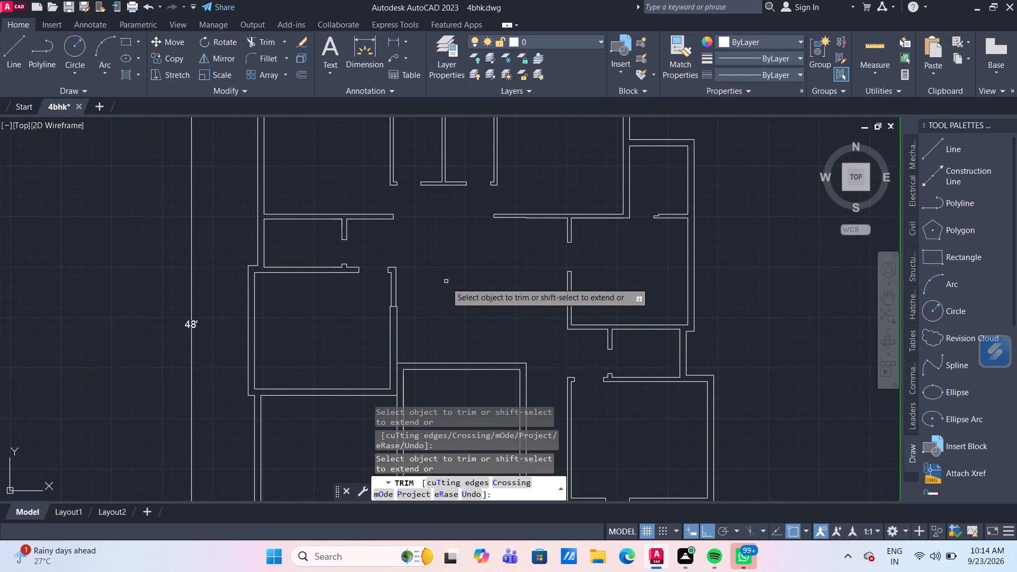
pyautogui.scroll(-1, 447, 284)
pyautogui.moveTo(448, 275); pyautogui.dragTo(436, 247, button='middle')
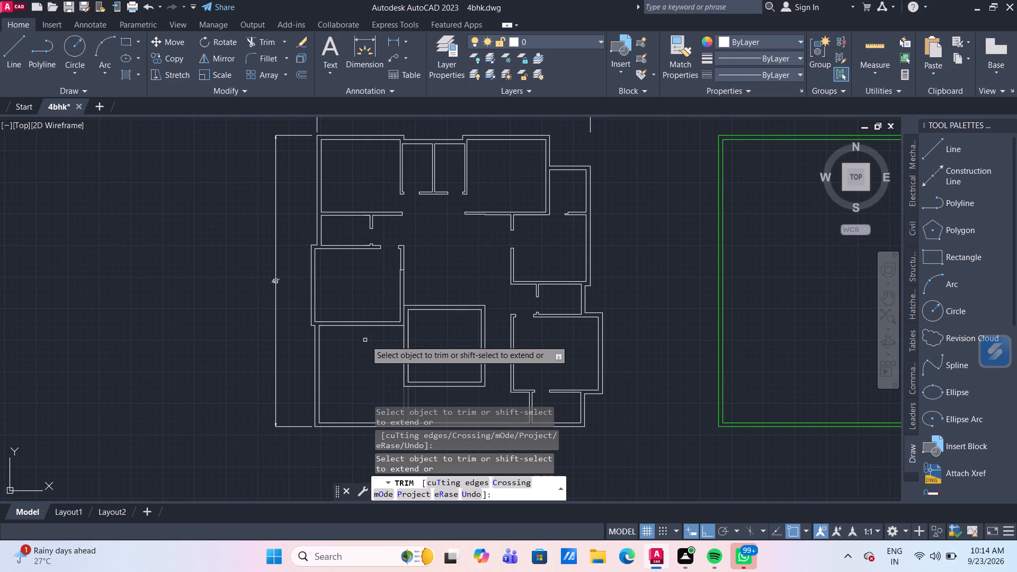
pyautogui.moveTo(365, 340); pyautogui.dragTo(353, 295, button='middle')
pyautogui.middleClick(353, 295)
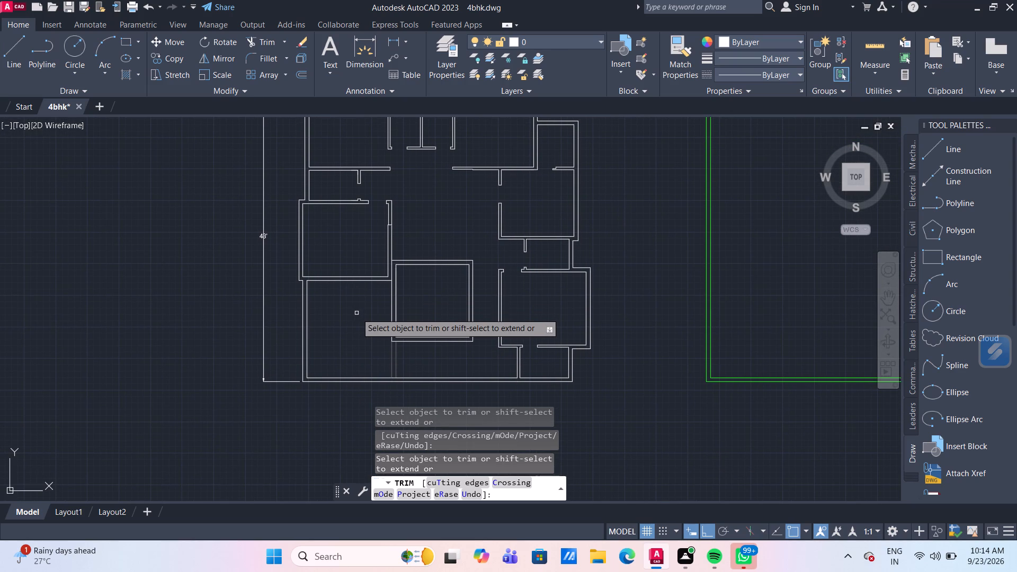
pyautogui.scroll(1, 365, 296)
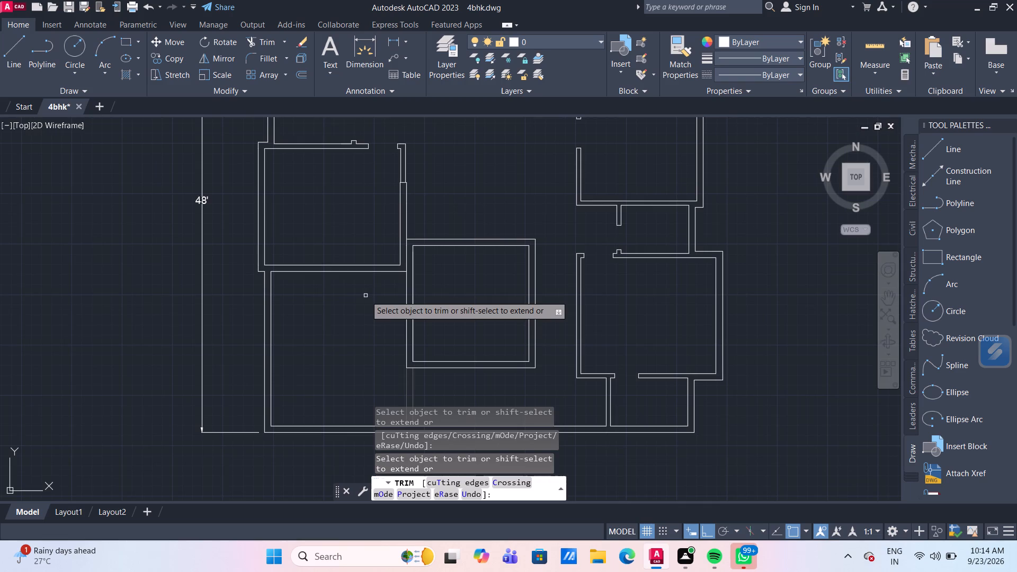
pyautogui.press('Escape')
# Copy both jamb lines of the door opening in the left room's top wall straight down to its bottom wall.
pyautogui.scroll(2, 377, 189)
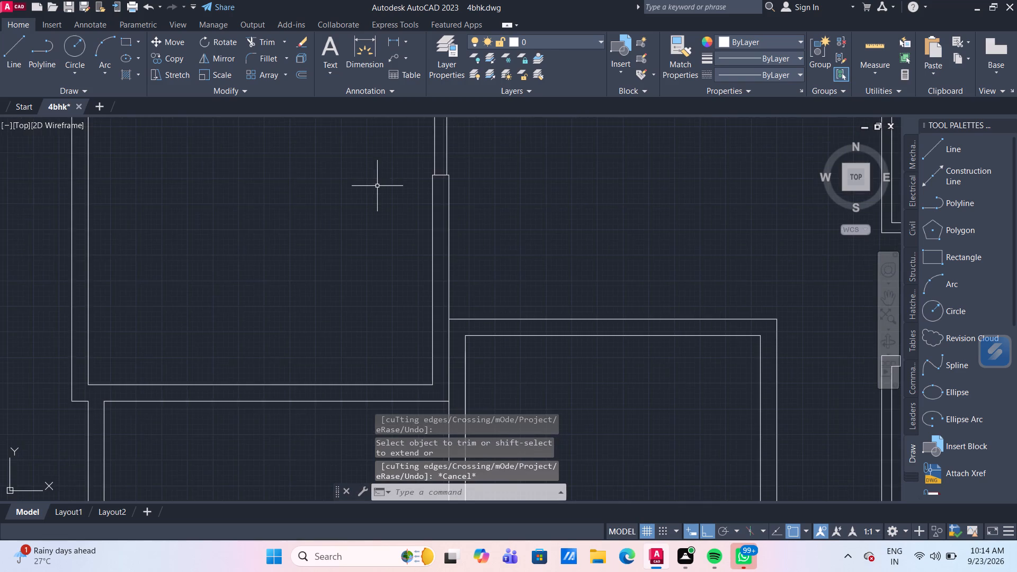
pyautogui.moveTo(377, 186); pyautogui.dragTo(359, 275, button='middle')
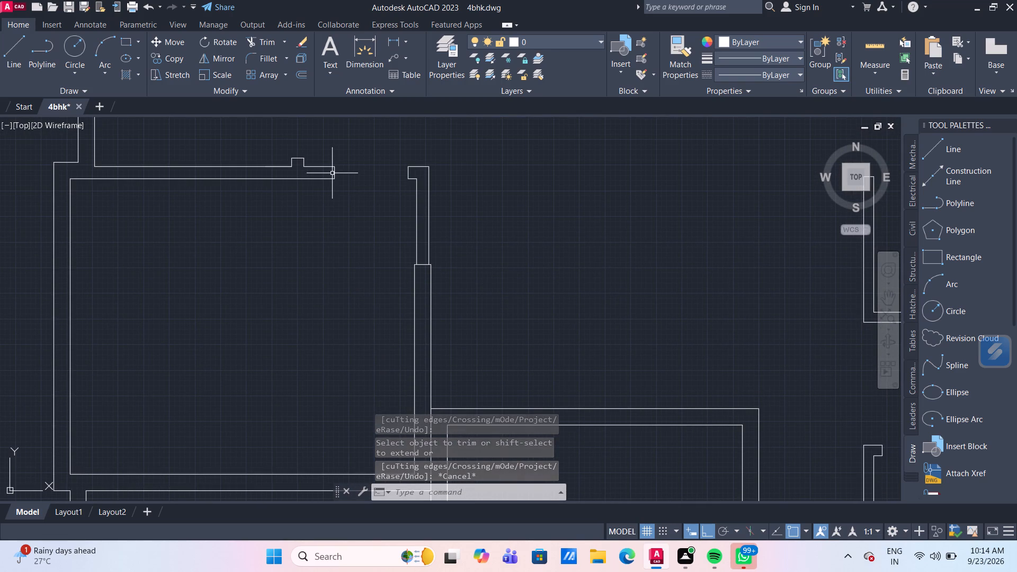
pyautogui.click(334, 173)
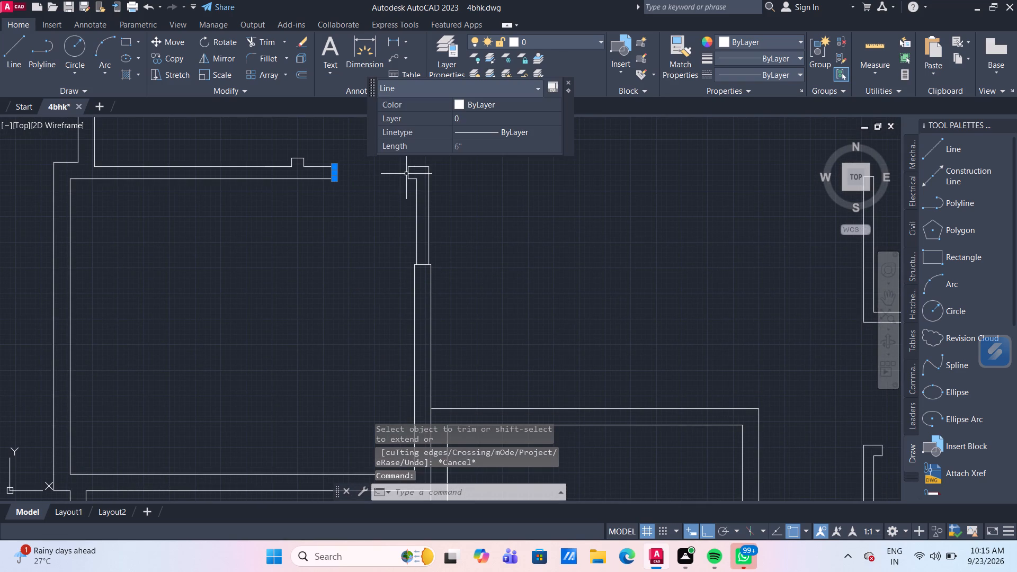
pyautogui.click(407, 174)
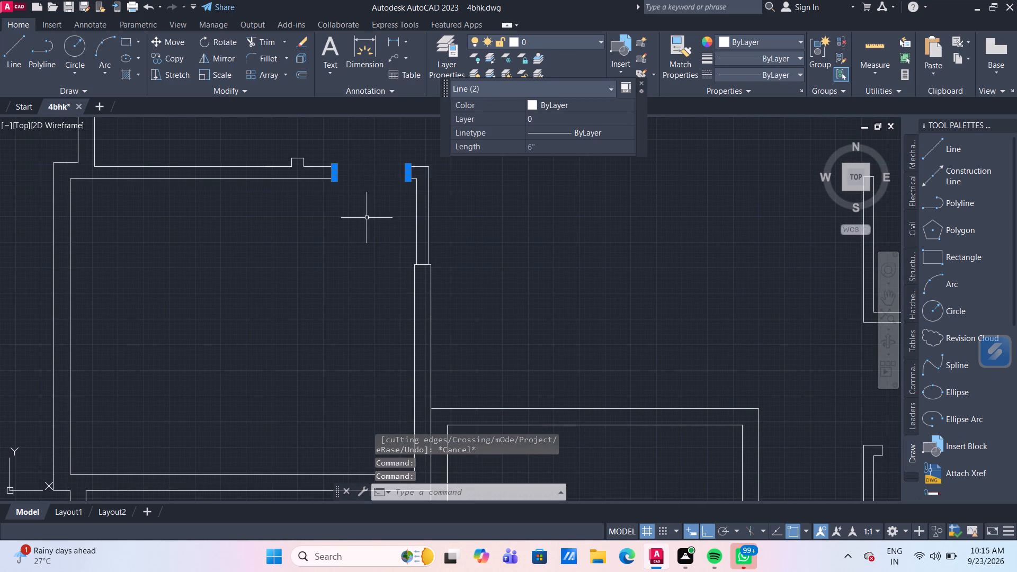
pyautogui.write('co')
pyautogui.press('Return')
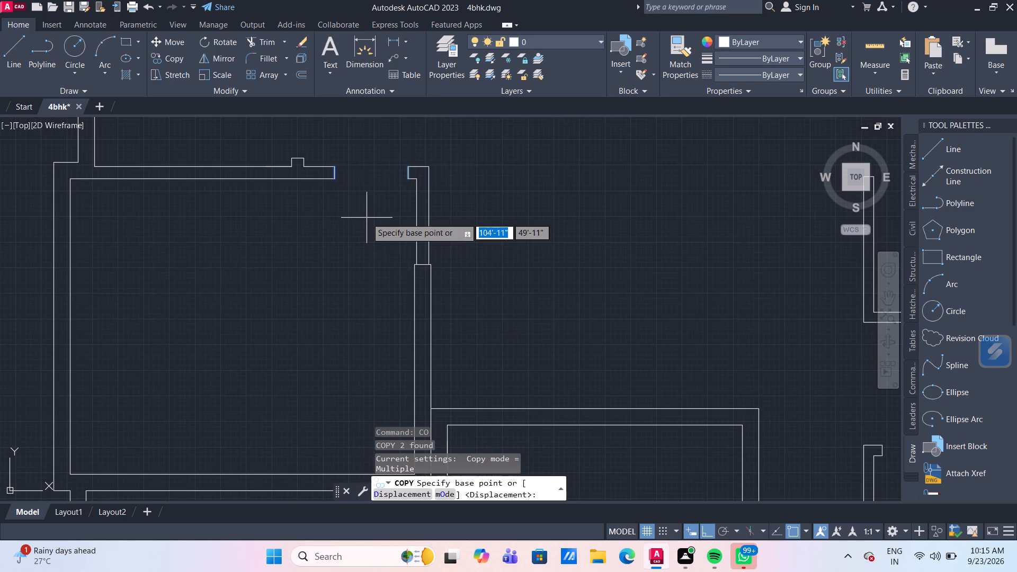
pyautogui.click(408, 162)
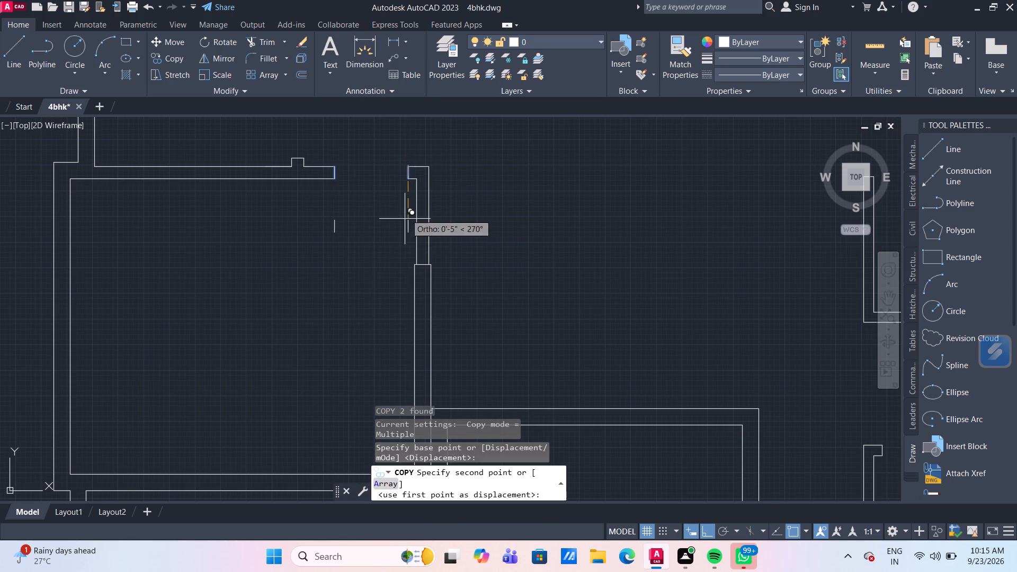
pyautogui.scroll(-1, 410, 325)
pyautogui.moveTo(409, 325); pyautogui.dragTo(403, 180, button='middle')
pyautogui.scroll(3, 398, 259)
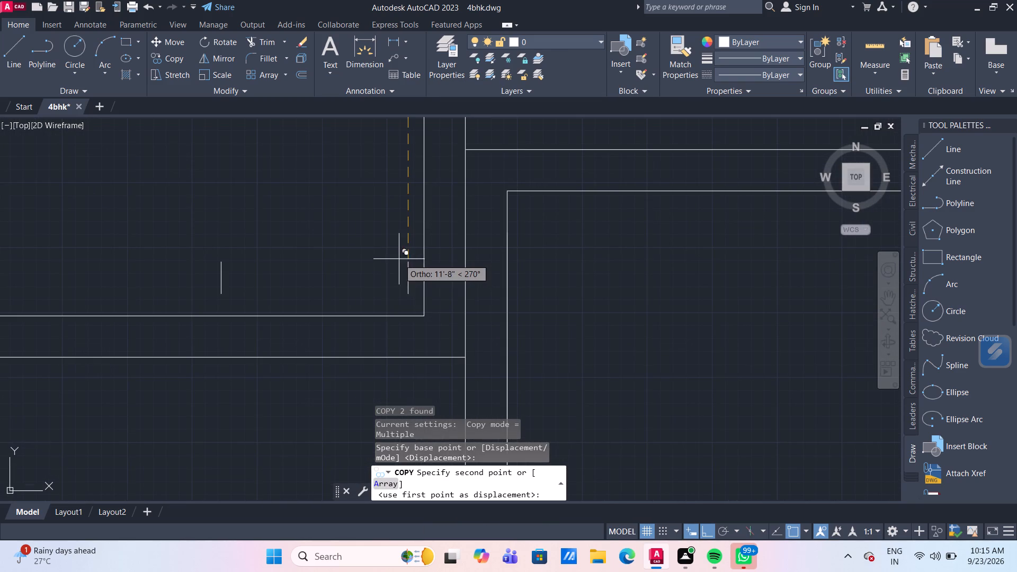
pyautogui.click(406, 315)
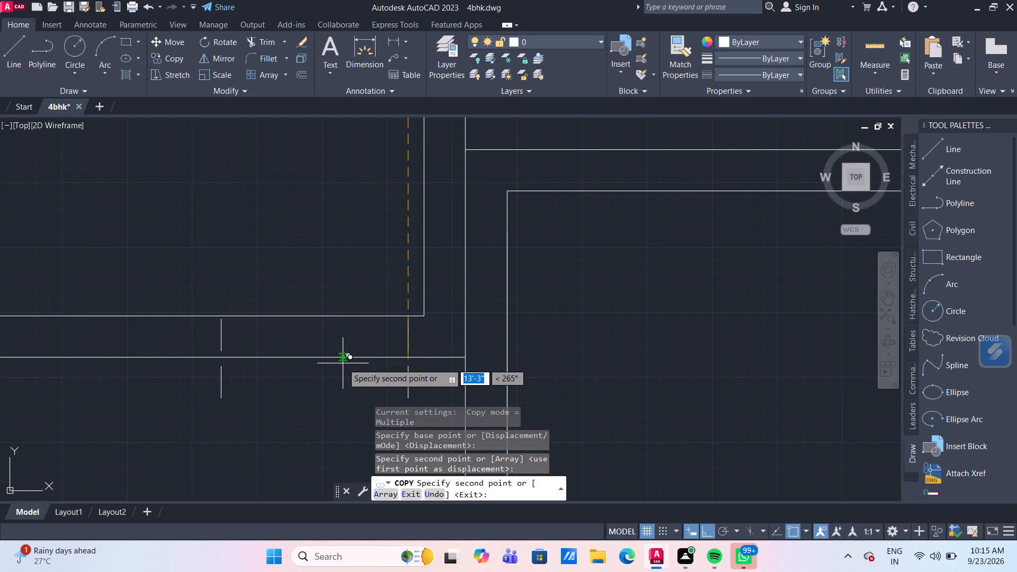
pyautogui.press('Escape')
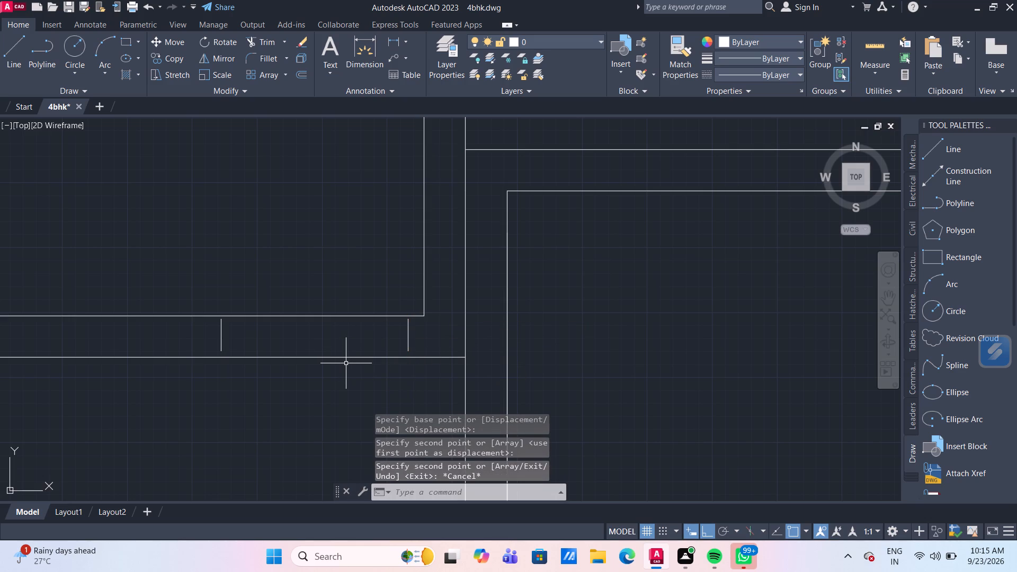
# Extend the two copied jamb lines to meet both faces of the left room's bottom wall.
pyautogui.write('ex')
pyautogui.press('Return')
pyautogui.click(420, 339)
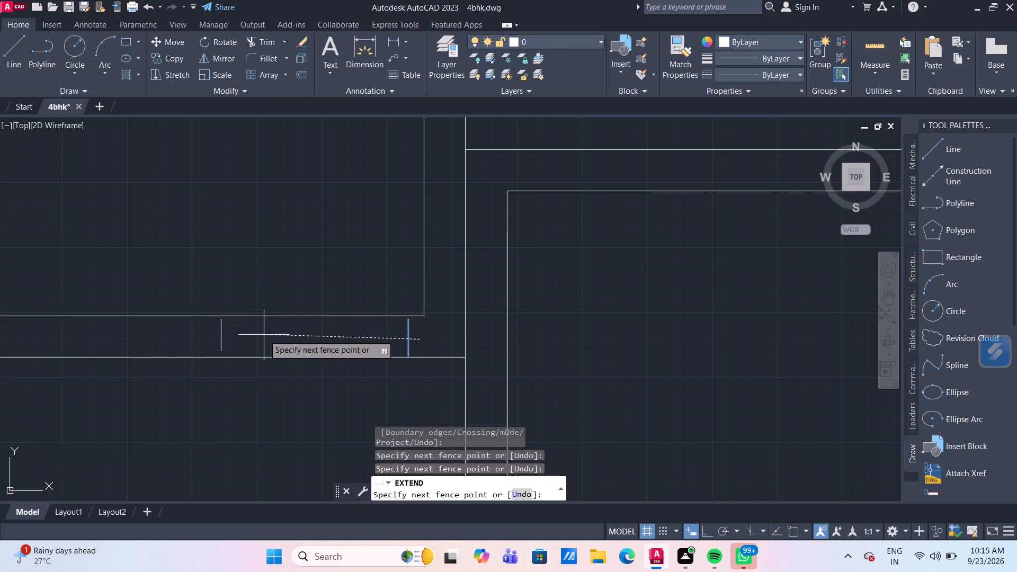
pyautogui.click(208, 325)
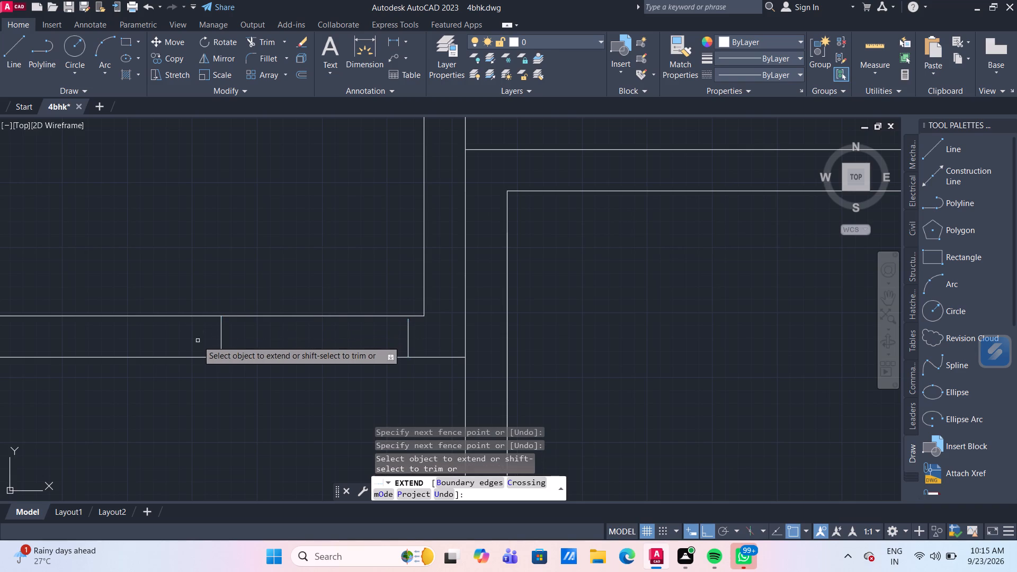
pyautogui.moveTo(199, 345); pyautogui.dragTo(243, 342)
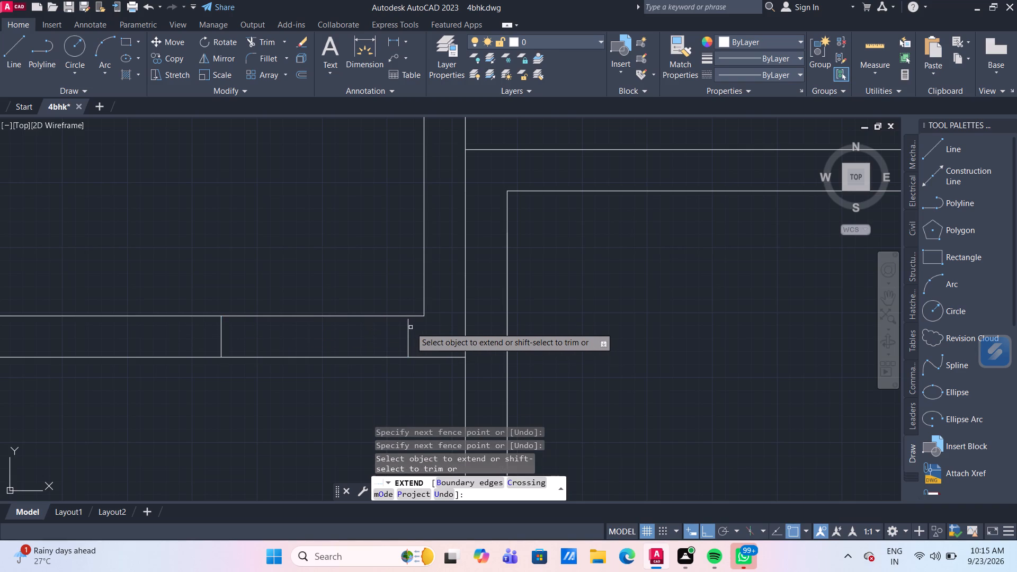
pyautogui.click(408, 327)
pyautogui.press('Escape')
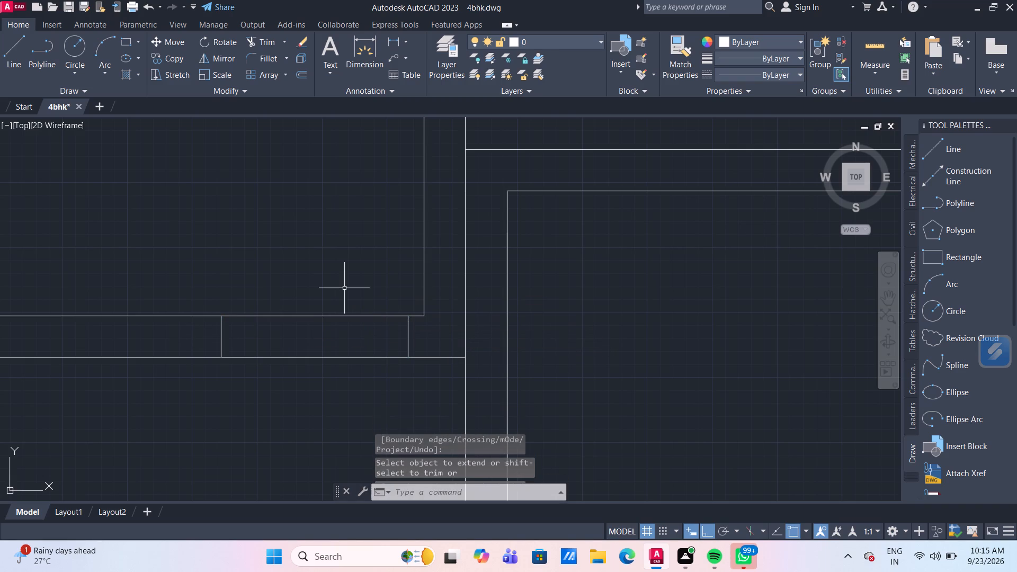
# Trim both faces of the left room's bottom wall between the jamb lines to open the doorway.
pyautogui.write('tr')
pyautogui.press('Return')
pyautogui.click(344, 288)
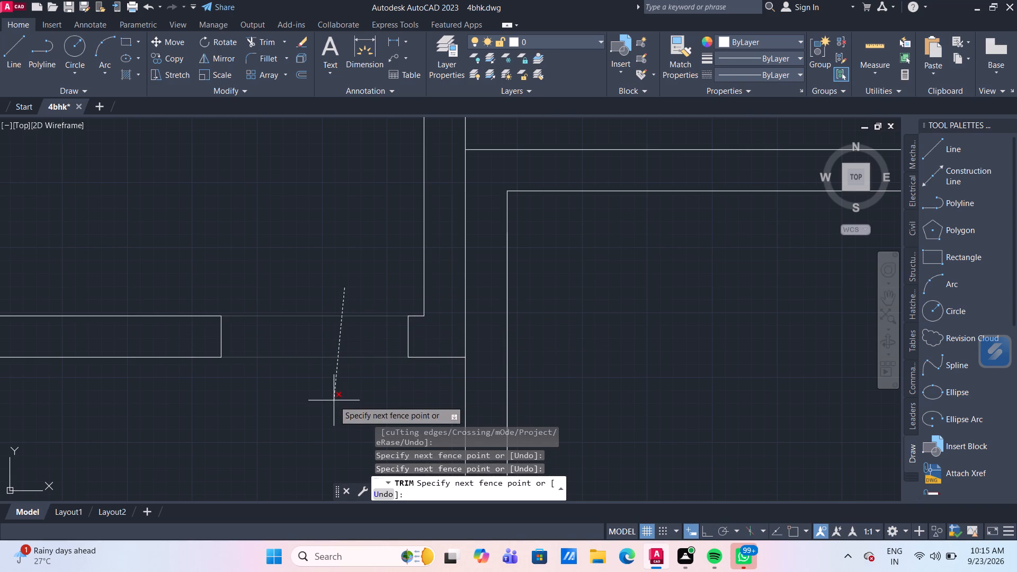
pyautogui.click(334, 400)
pyautogui.scroll(-3, 331, 381)
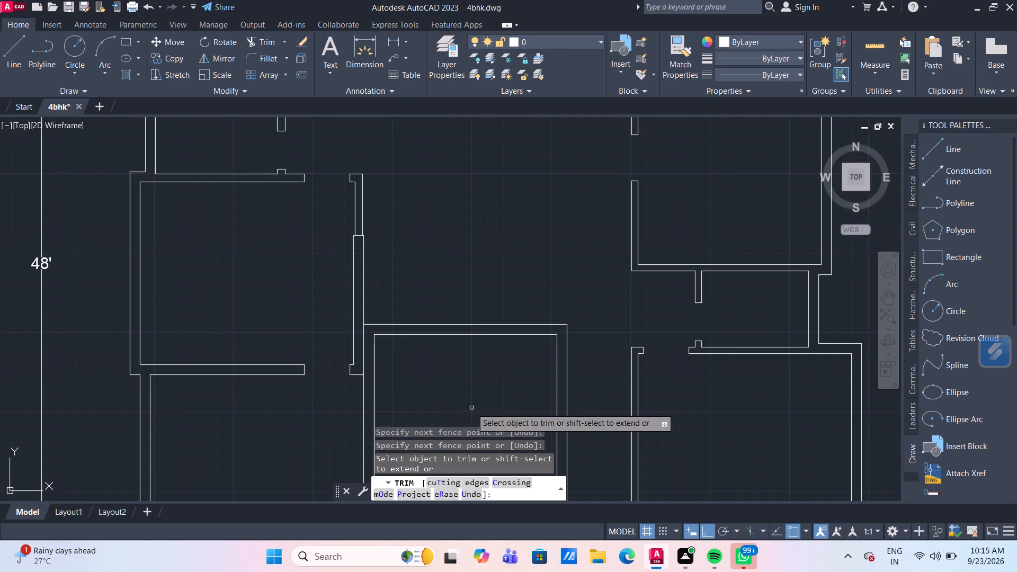
pyautogui.moveTo(450, 373); pyautogui.dragTo(424, 286, button='middle')
pyautogui.scroll(-1, 424, 286)
pyautogui.moveTo(432, 288); pyautogui.dragTo(438, 262, button='middle')
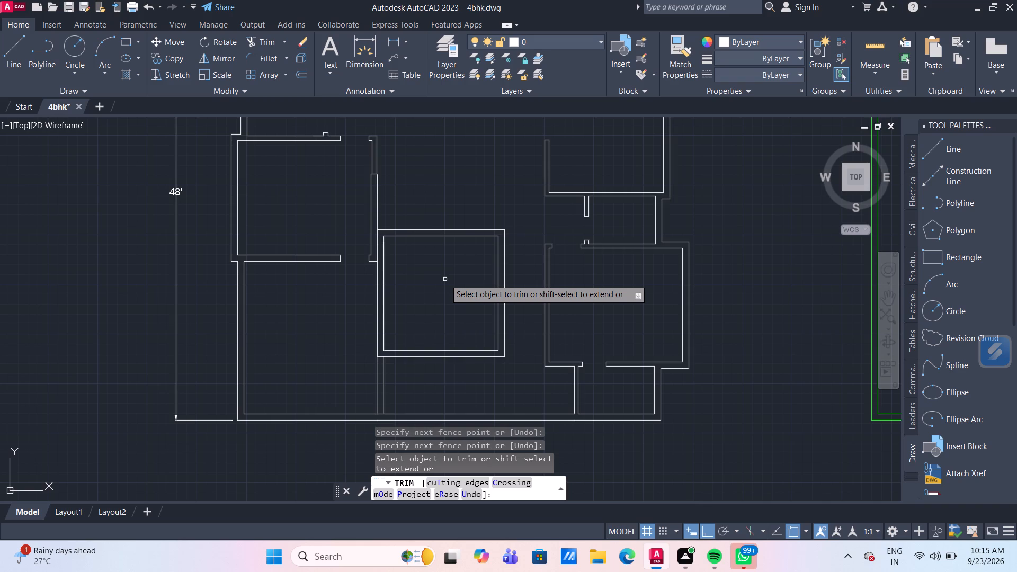
pyautogui.press('Escape')
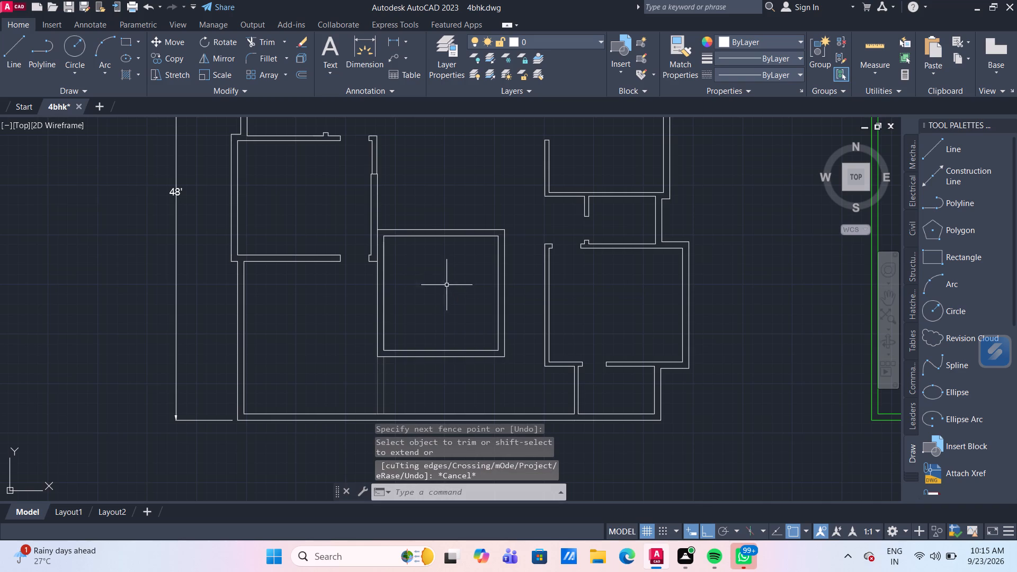
# Draw a line across the central square room's bottom wall at its midpoint, joining the inner and outer faces.
pyautogui.moveTo(441, 303); pyautogui.dragTo(436, 249, button='middle')
pyautogui.scroll(1, 441, 272)
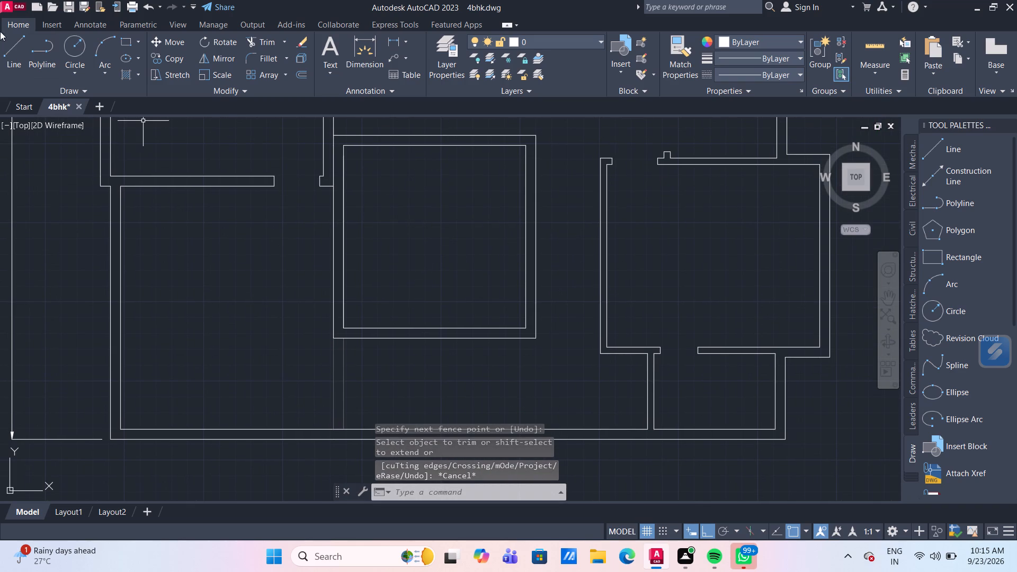
pyautogui.click(13, 62)
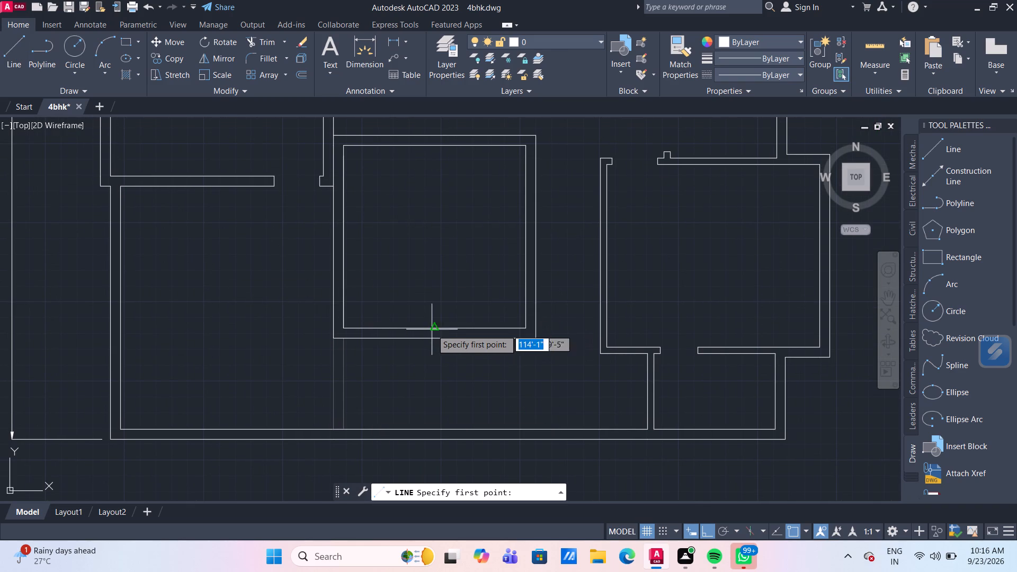
pyautogui.click(434, 328)
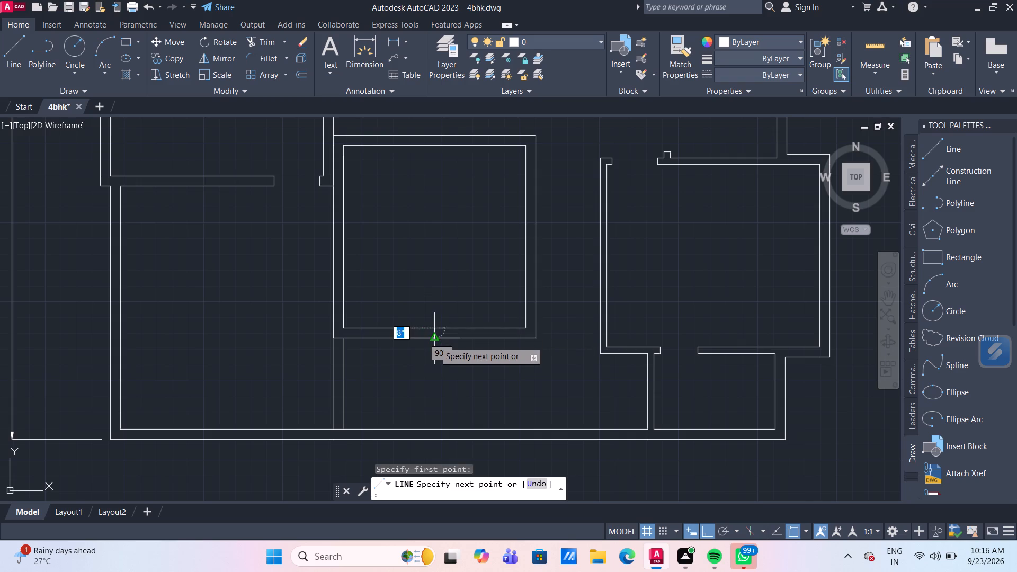
pyautogui.click(434, 341)
pyautogui.press('Return')
pyautogui.scroll(2, 435, 341)
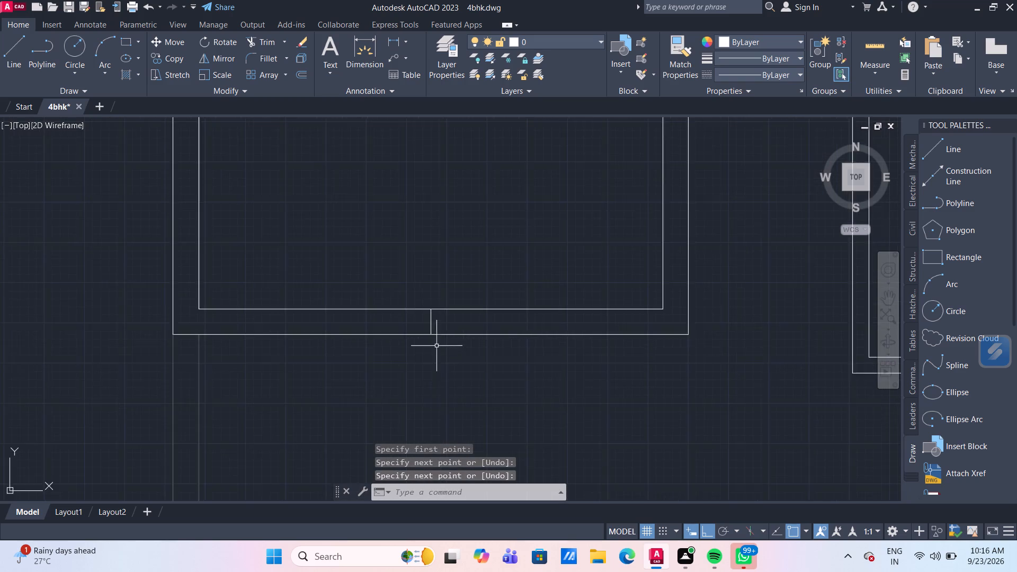
pyautogui.scroll(-1, 436, 348)
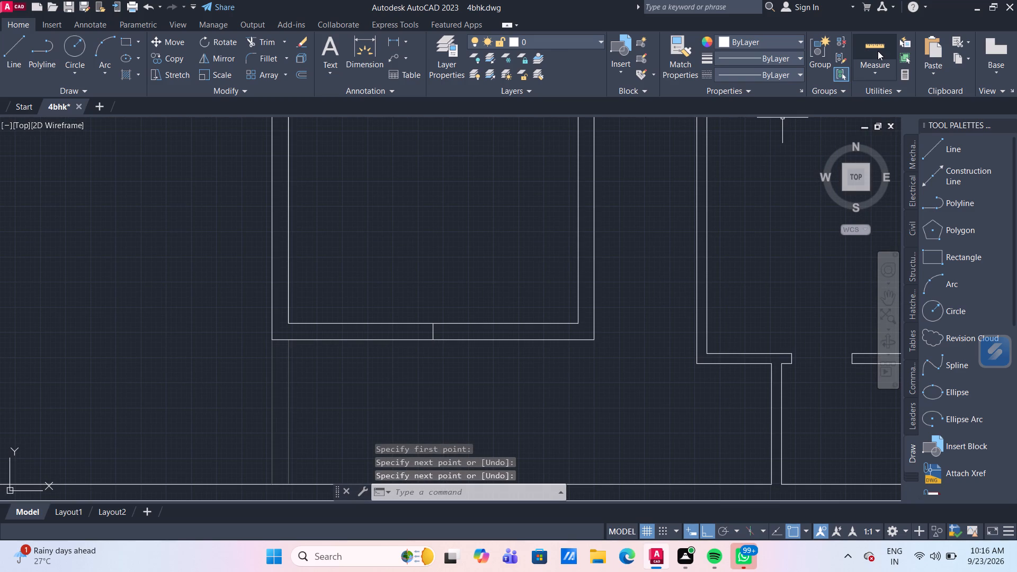
# Measure the central room's bottom wall on either side of the midpoint line.
pyautogui.click(878, 51)
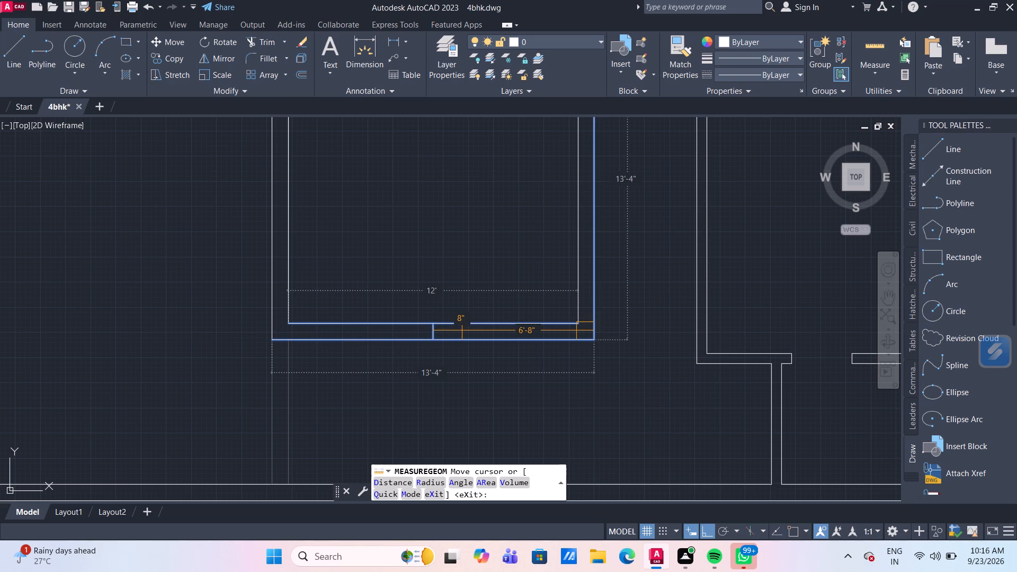
pyautogui.press('Escape')
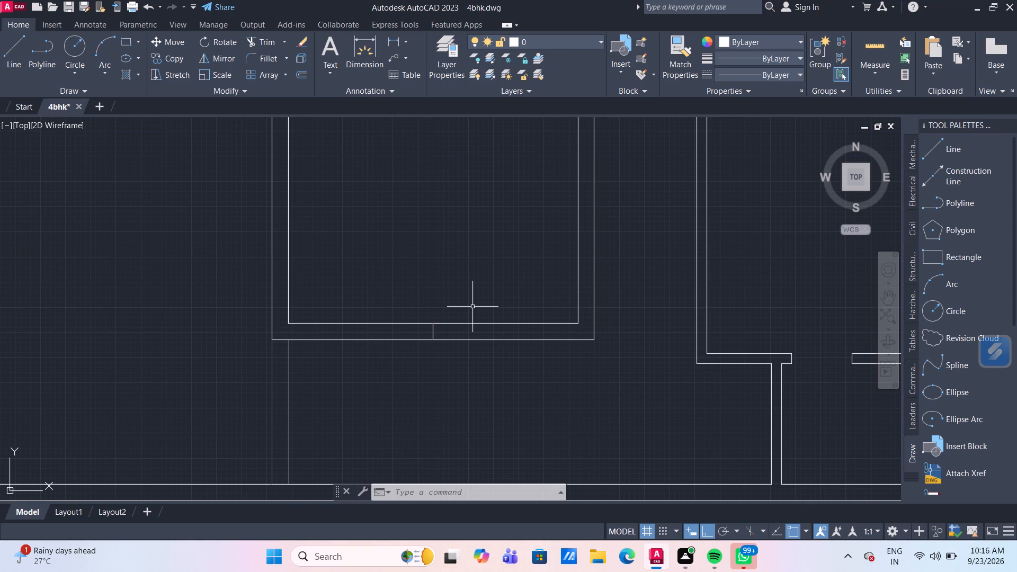
# Offset the midpoint line in the central room's bottom wall 2'6" to the right.
pyautogui.press('o')
pyautogui.press('Return')
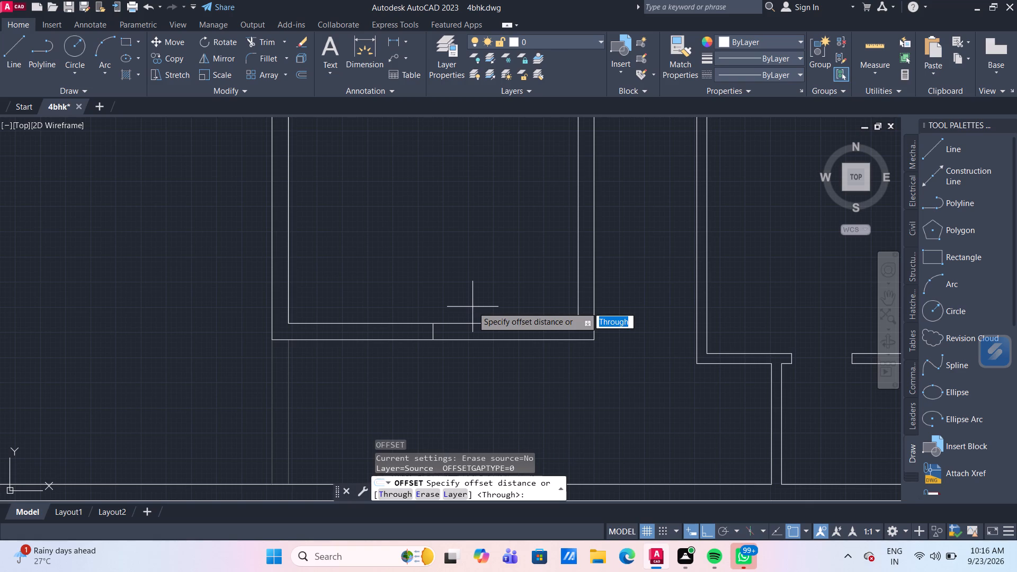
pyautogui.press('Return')
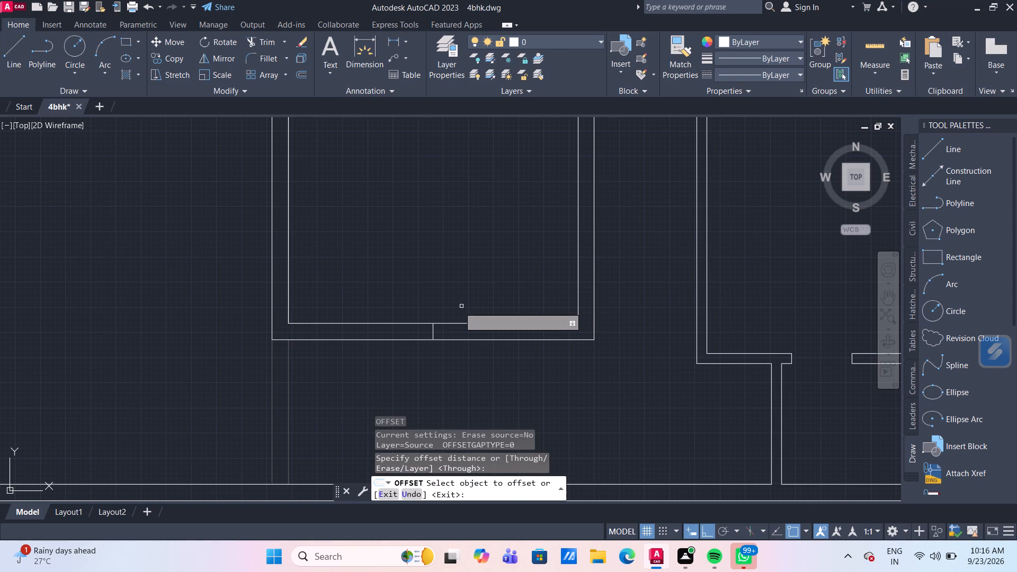
pyautogui.click(432, 332)
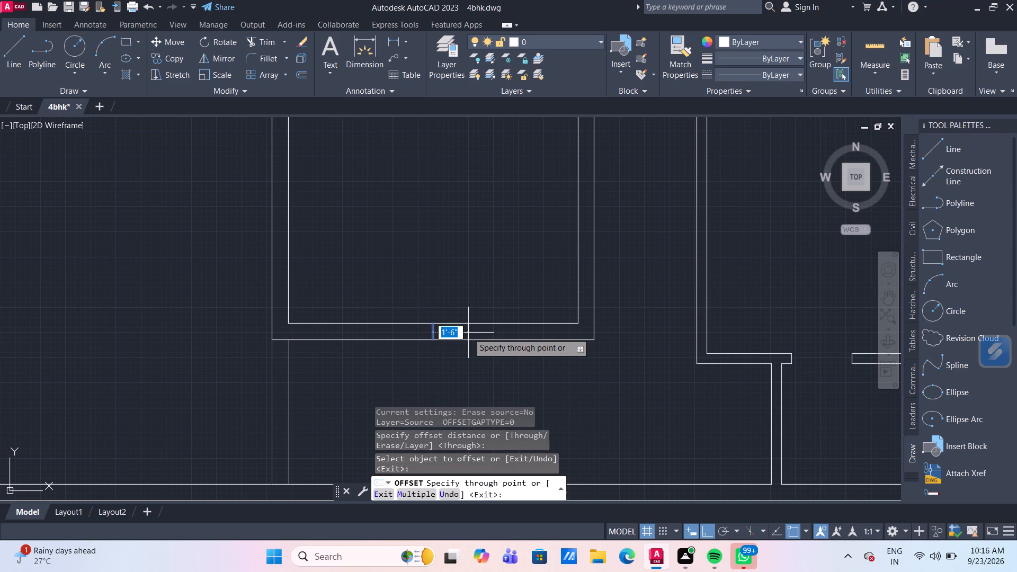
pyautogui.write('2\'6"')
pyautogui.press('Return')
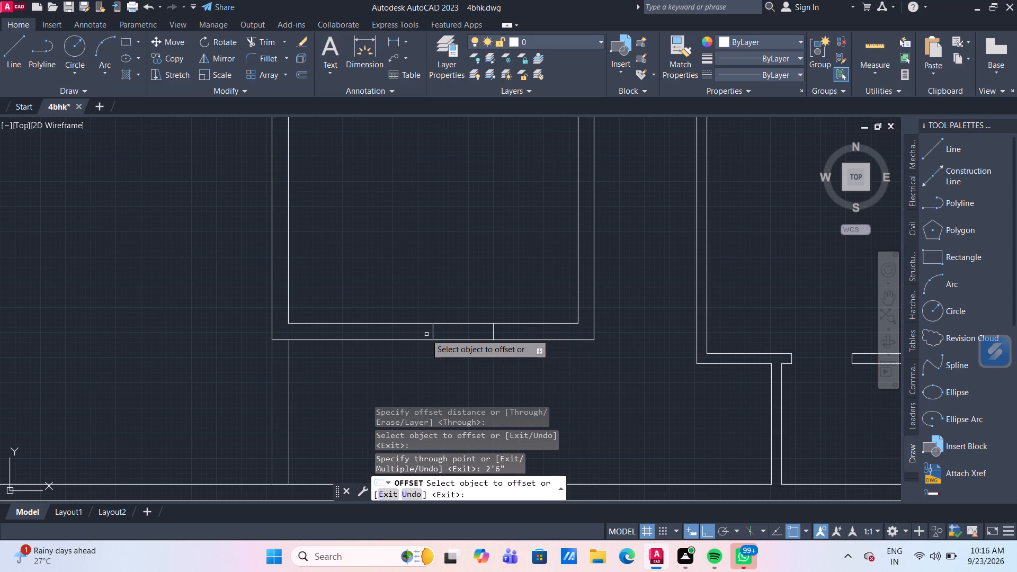
# Offset the midpoint line in the central room's bottom wall 2'6" to the left.
pyautogui.click(433, 330)
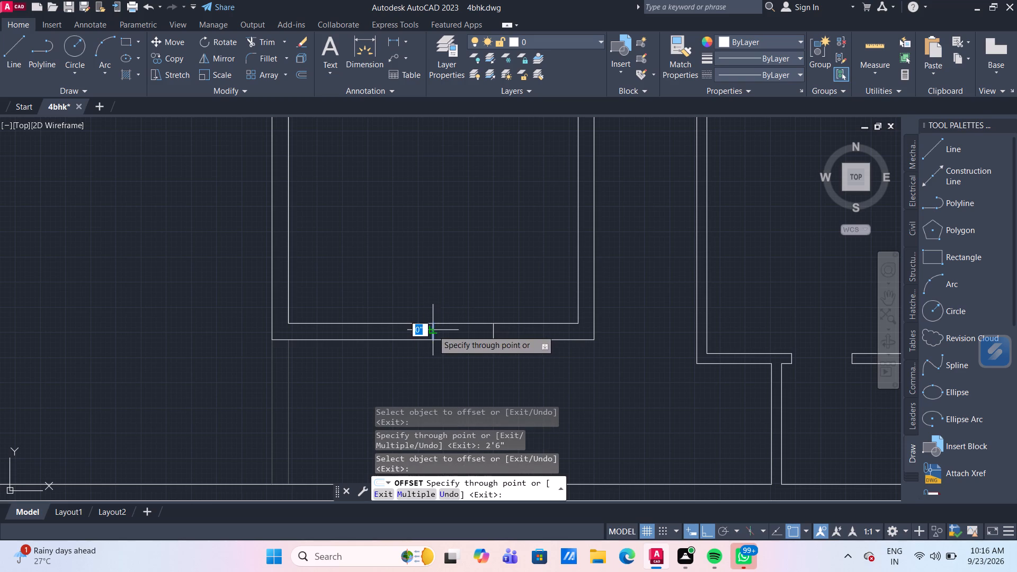
pyautogui.write('2\'6"')
pyautogui.press('Return')
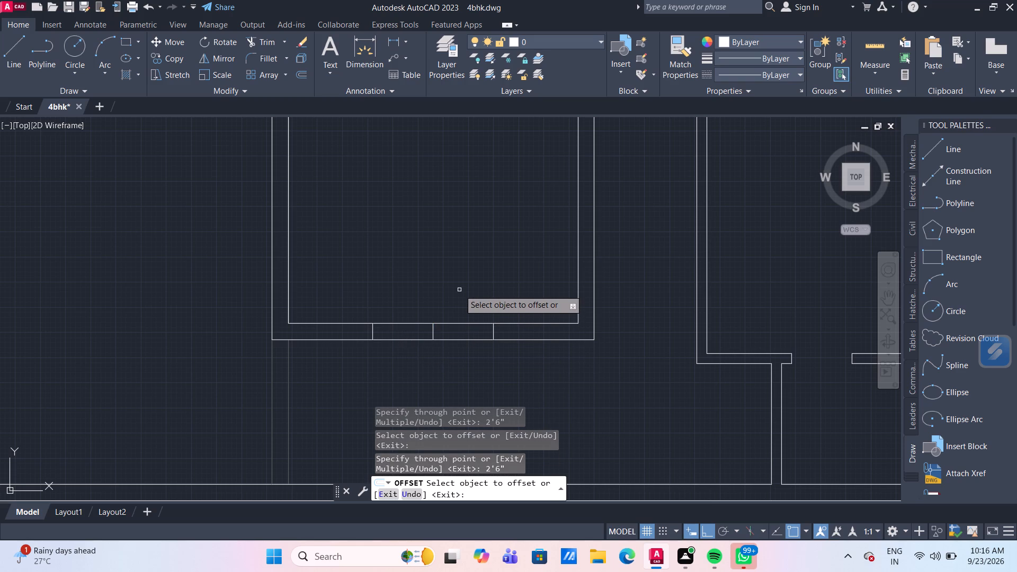
pyautogui.moveTo(453, 277); pyautogui.dragTo(453, 301, button='middle')
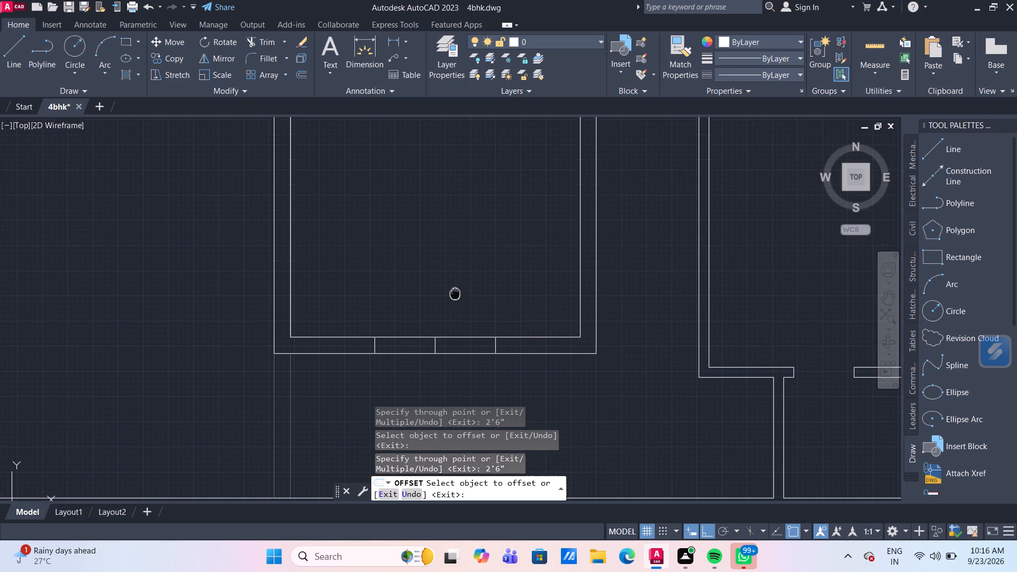
pyautogui.moveTo(453, 301); pyautogui.dragTo(450, 304, button='middle')
pyautogui.moveTo(454, 307); pyautogui.dragTo(456, 345, button='middle')
pyautogui.scroll(-1, 456, 345)
pyautogui.press('Escape')
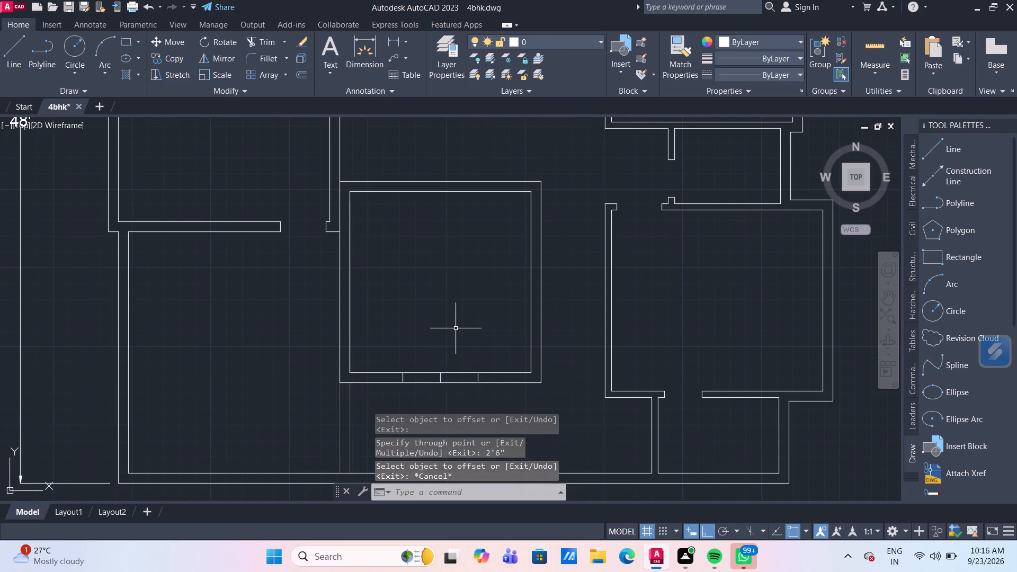
# Draw an 8" line across the upper part of the central room's left wall, joining its outer and inner faces.
pyautogui.moveTo(423, 308); pyautogui.dragTo(404, 261, button='middle')
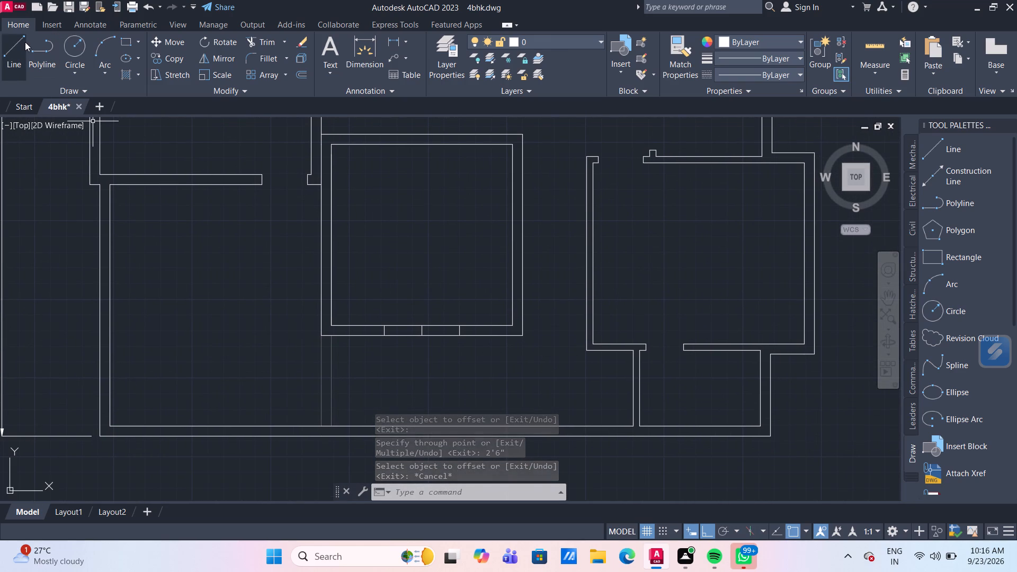
pyautogui.click(21, 44)
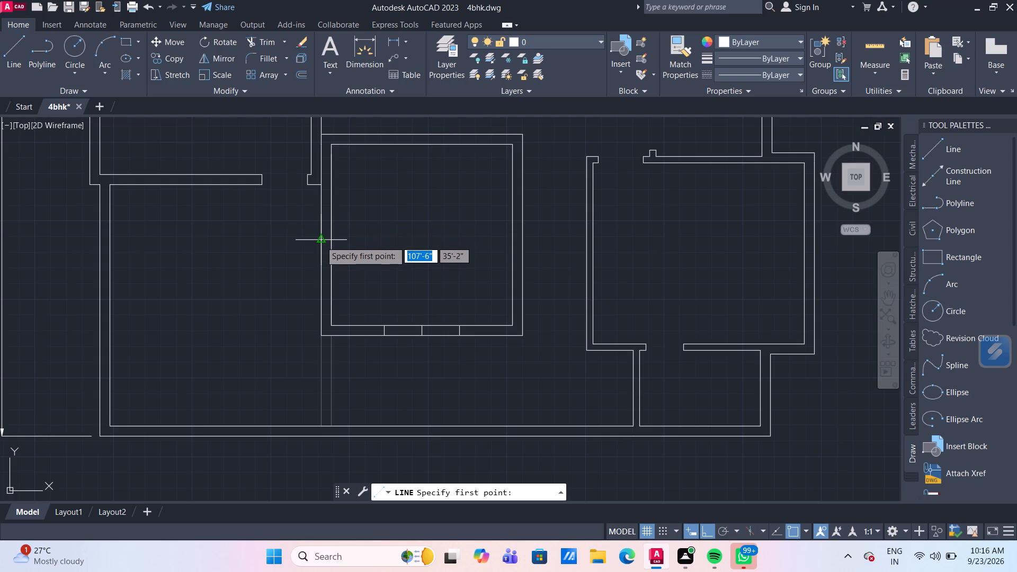
pyautogui.click(319, 212)
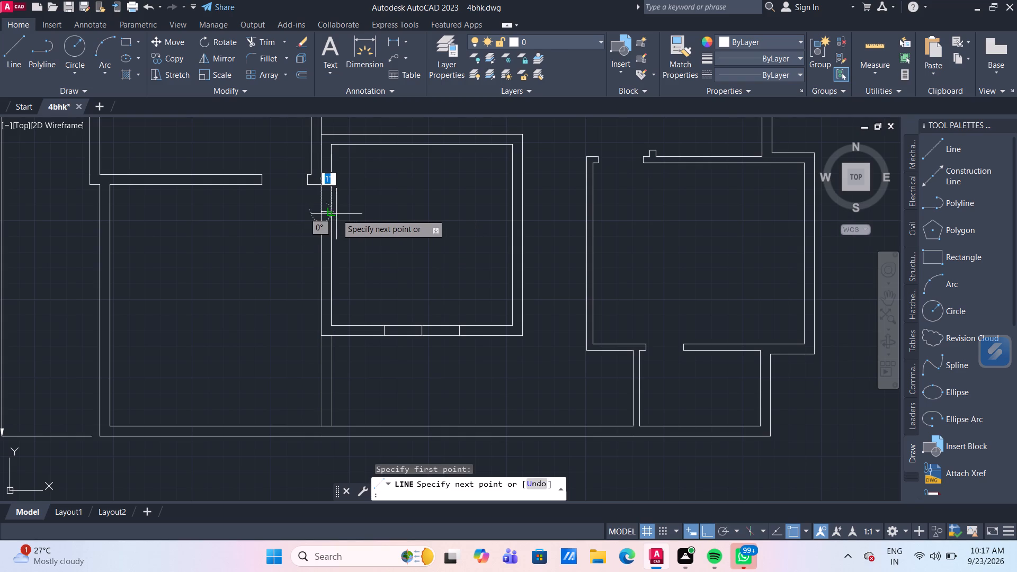
pyautogui.click(334, 214)
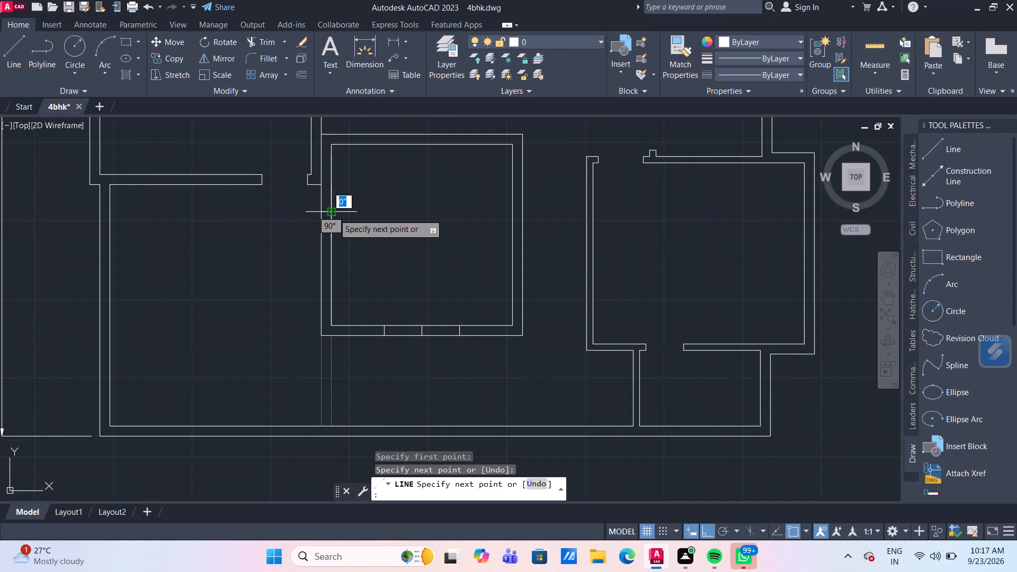
pyautogui.press('Return')
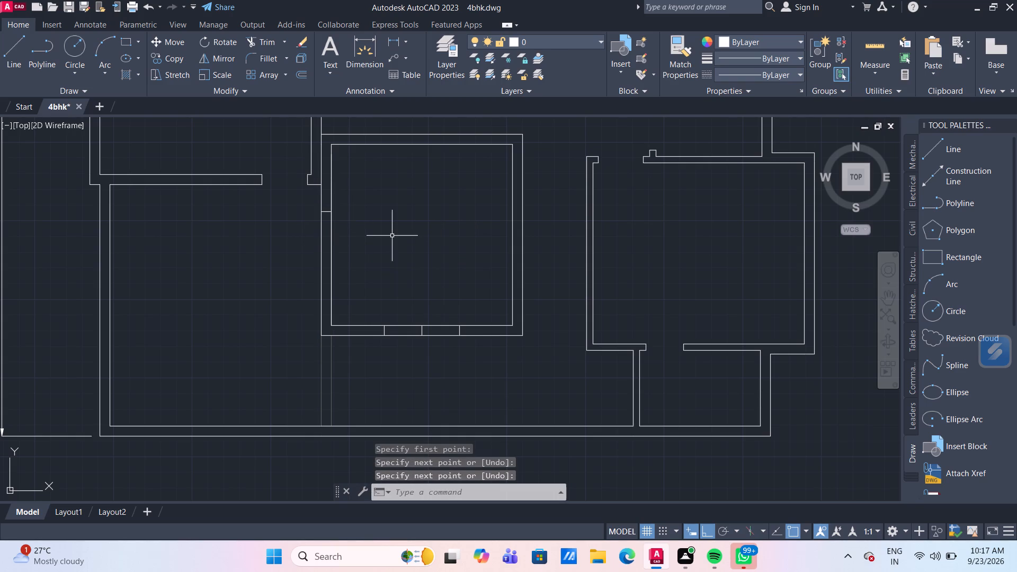
# Offset the cross line in the central room's left wall 5' downward.
pyautogui.press('o')
pyautogui.press('Return')
pyautogui.press('Return')
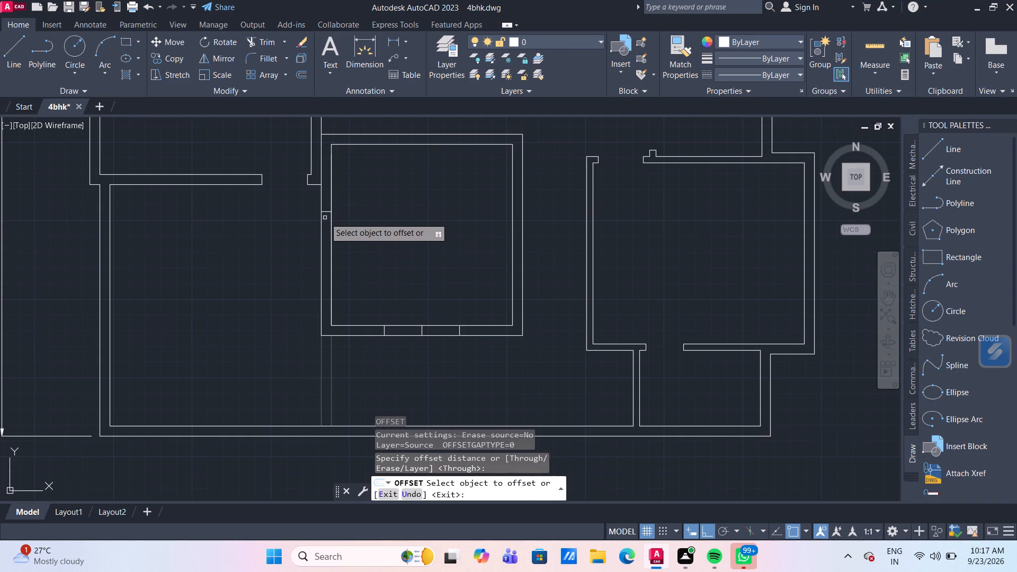
pyautogui.click(326, 212)
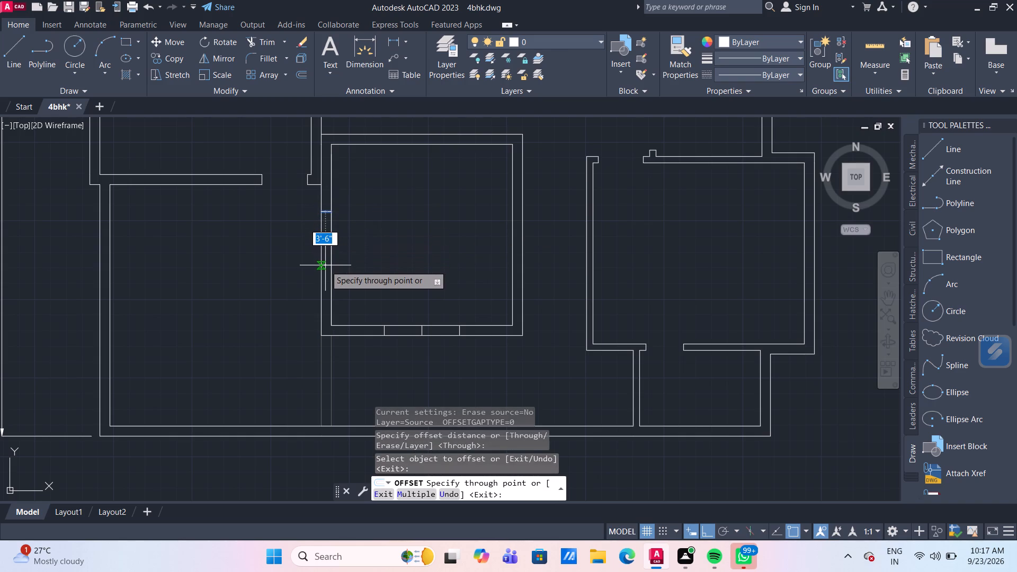
pyautogui.write("5'")
pyautogui.press('Return')
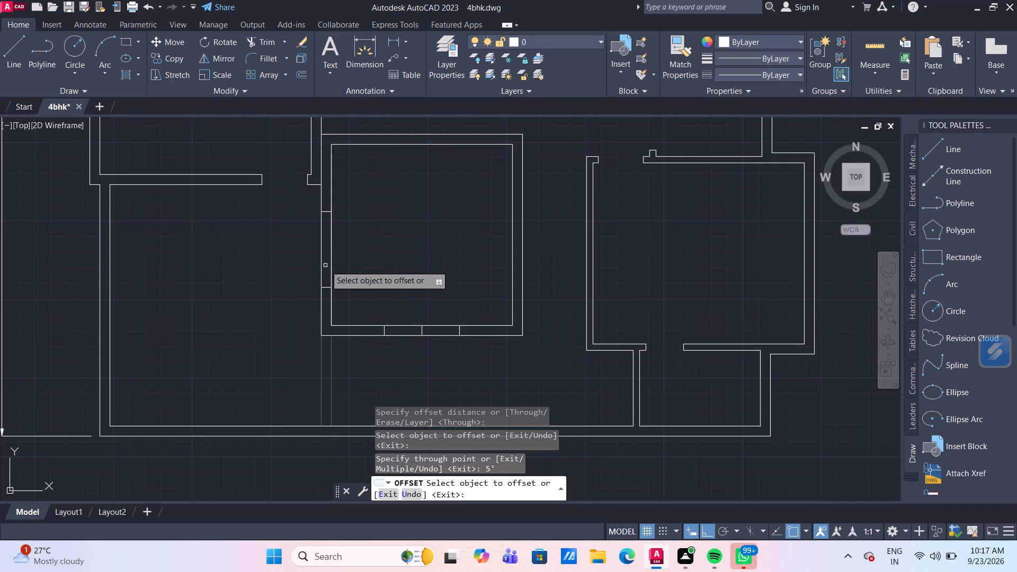
pyautogui.press('Escape')
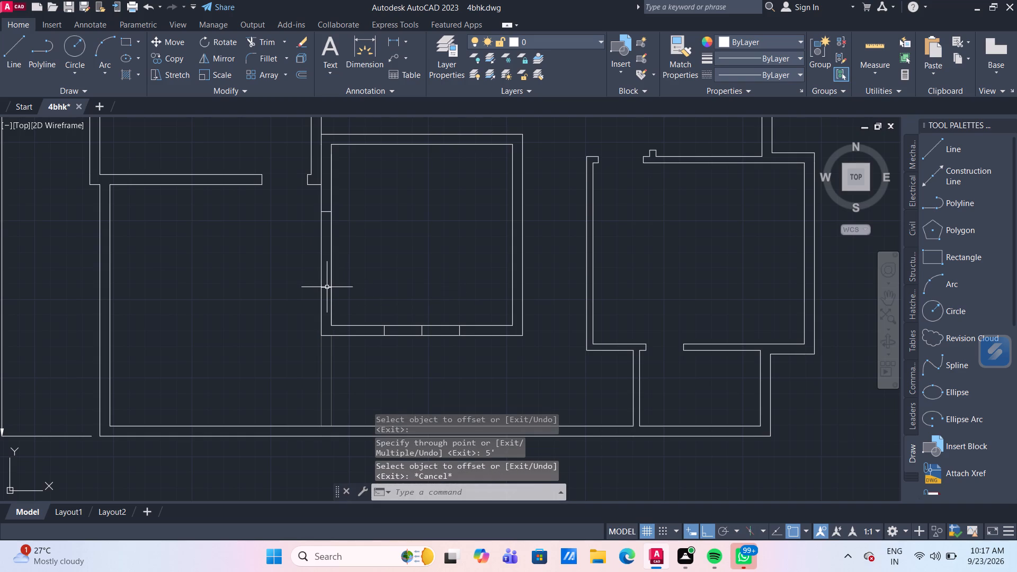
# Copy the two cross lines from the central room's left wall straight across to its right wall.
pyautogui.click(327, 287)
pyautogui.click(325, 212)
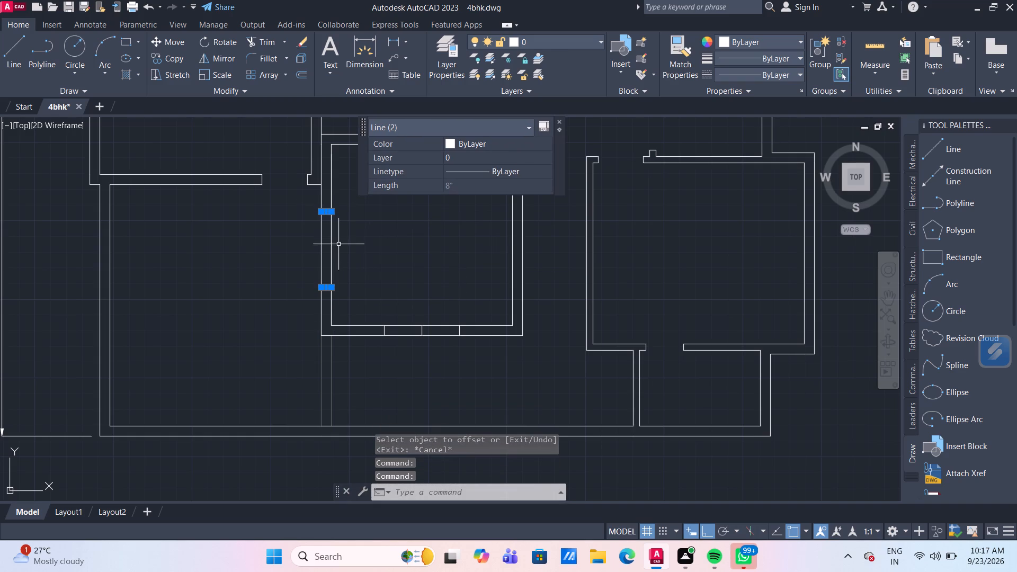
pyautogui.write('co')
pyautogui.press('Return')
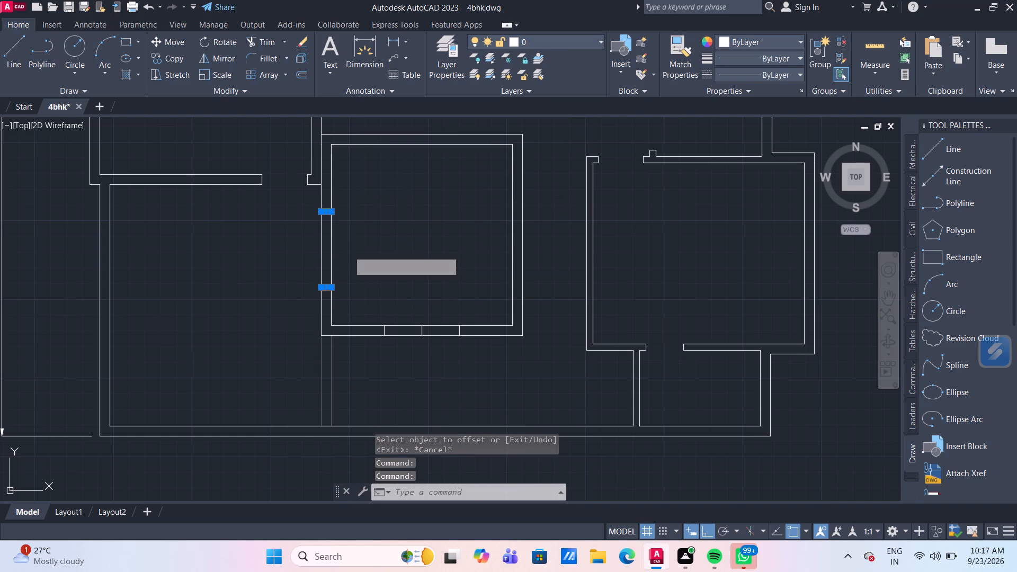
pyautogui.click(319, 288)
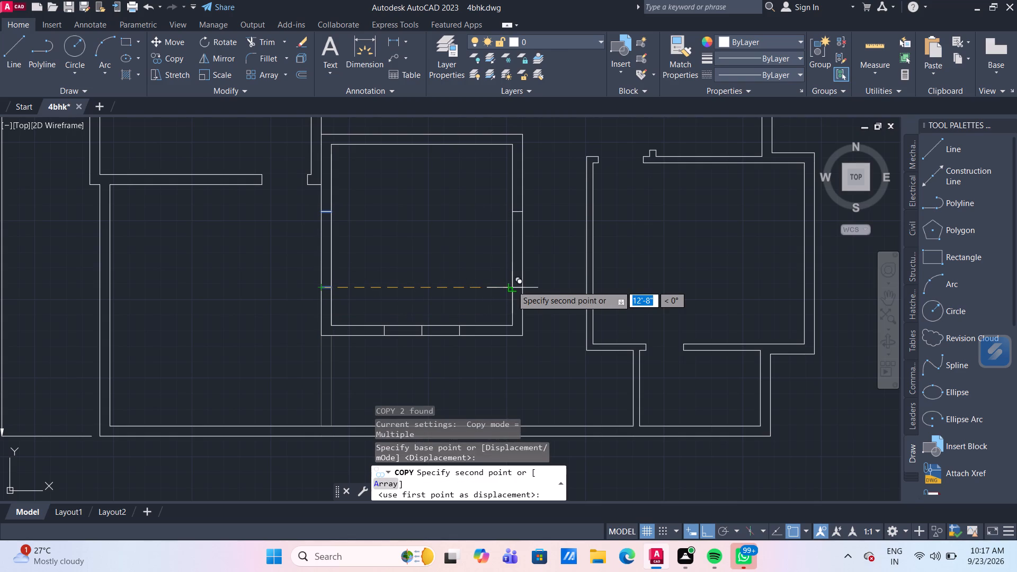
pyautogui.click(513, 286)
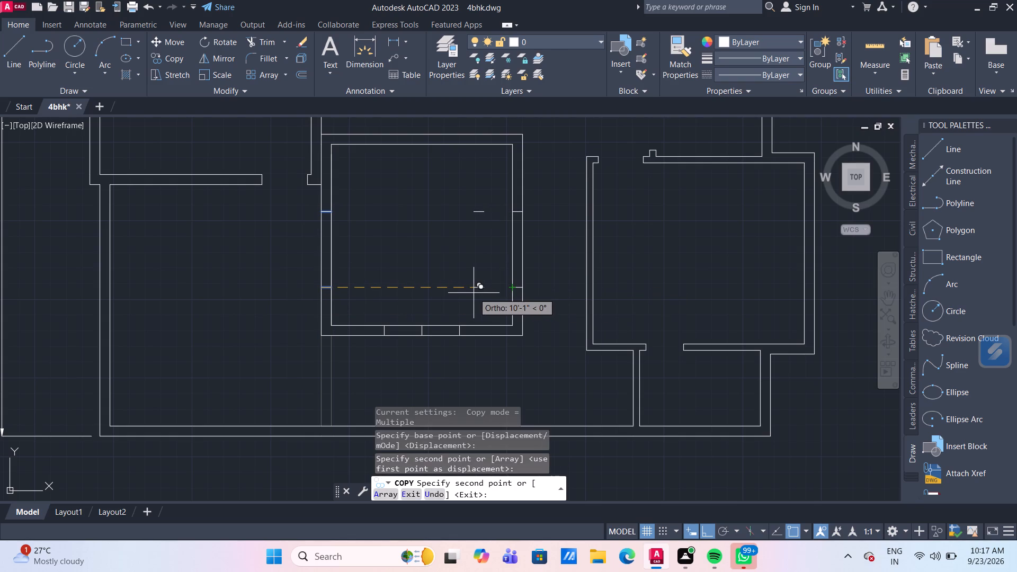
pyautogui.press('Escape')
# Copy the three cross lines from the central room's bottom wall straight up into its top wall.
pyautogui.scroll(1, 431, 338)
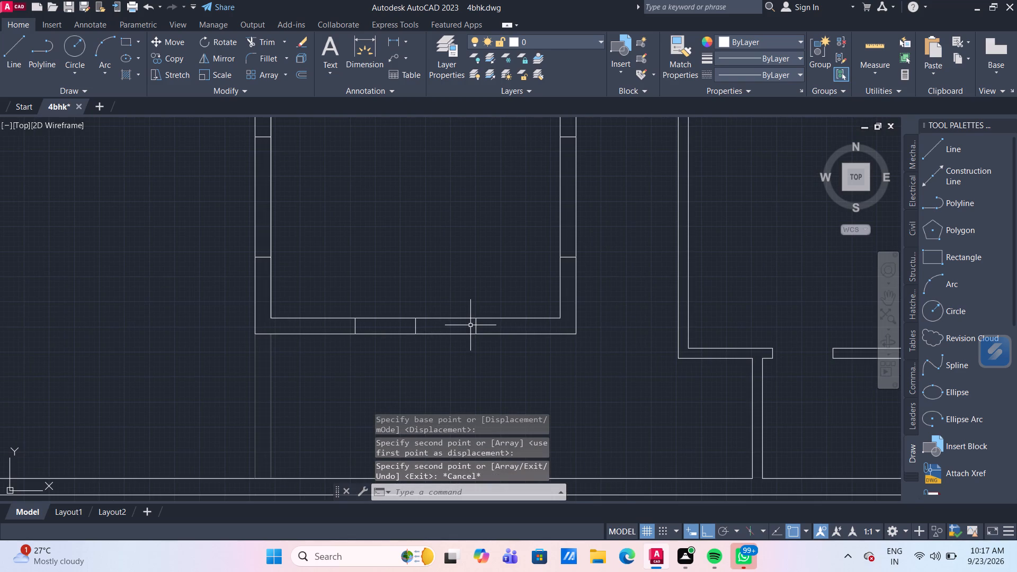
pyautogui.click(475, 325)
pyautogui.click(415, 326)
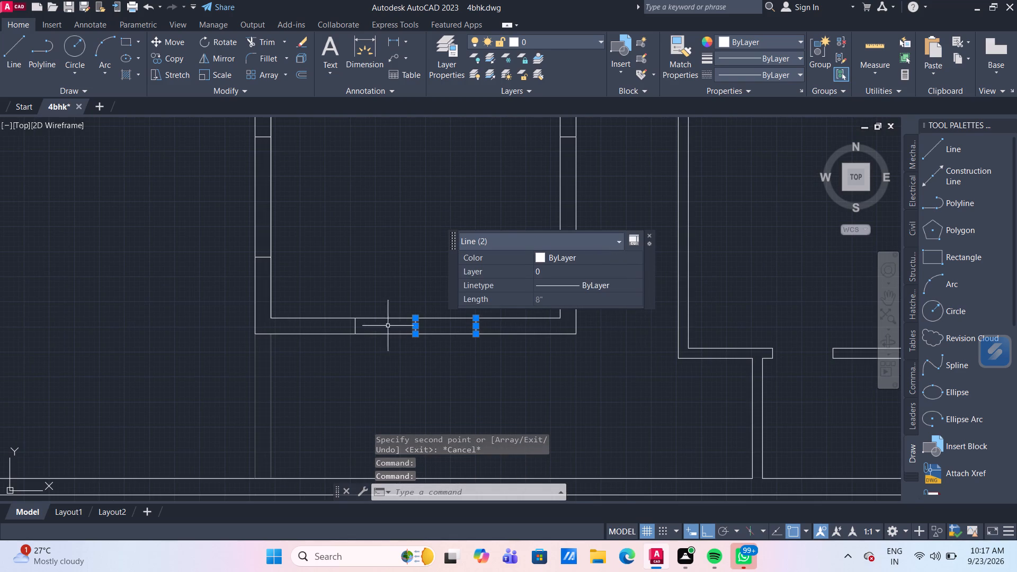
pyautogui.click(355, 327)
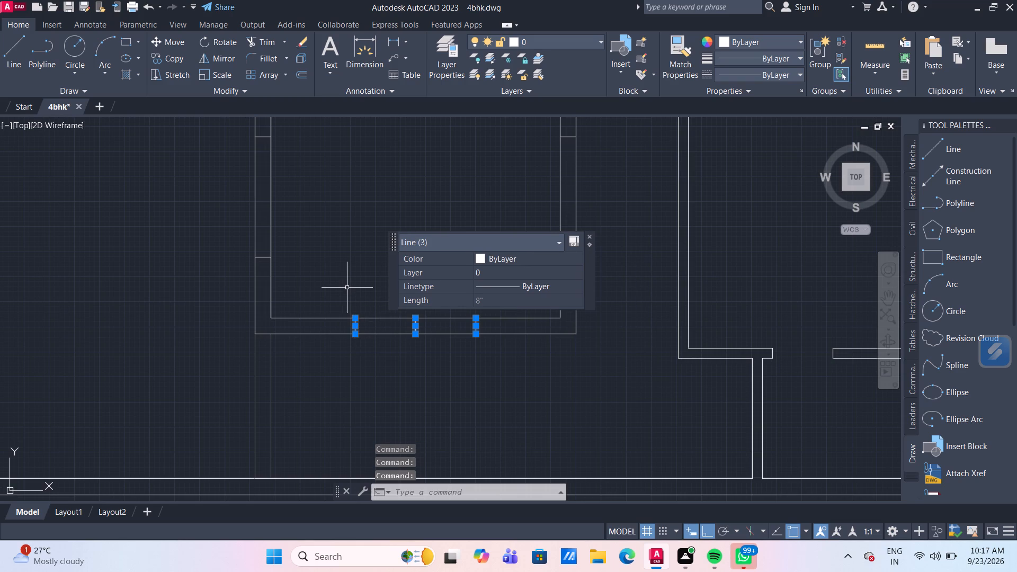
pyautogui.write('co')
pyautogui.press('Return')
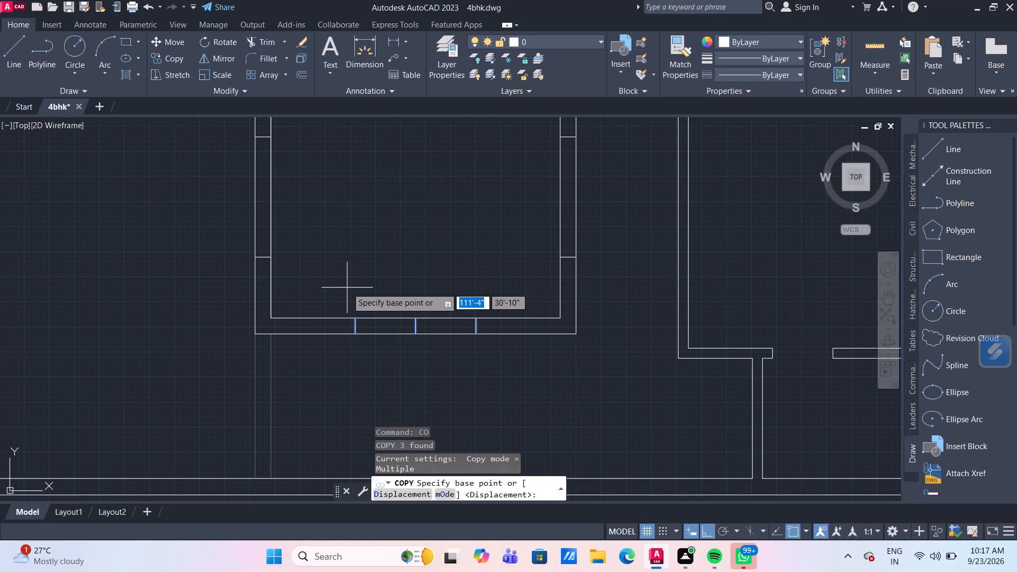
pyautogui.click(416, 318)
pyautogui.scroll(-1, 423, 219)
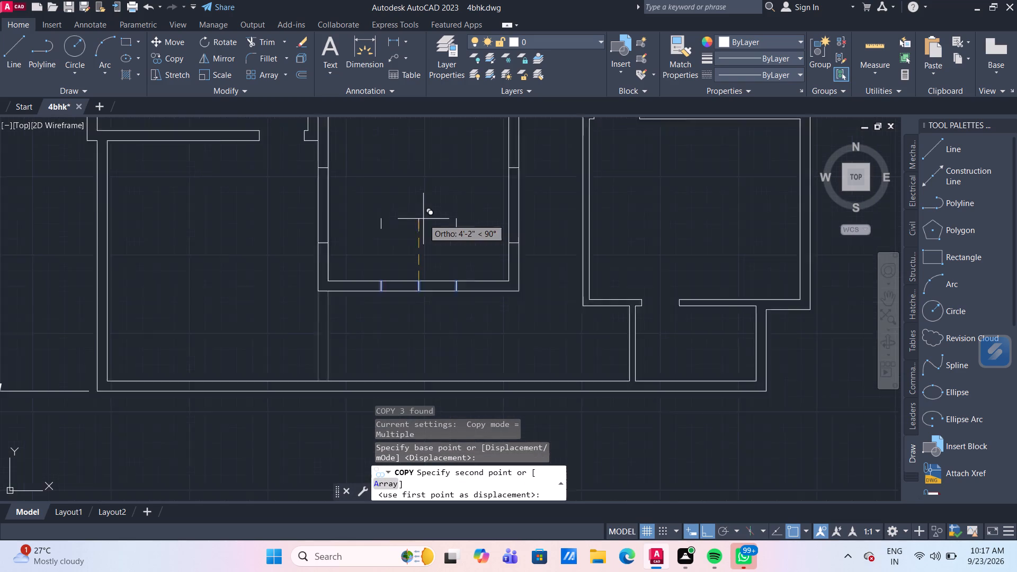
pyautogui.scroll(-1, 423, 219)
pyautogui.moveTo(423, 219); pyautogui.dragTo(418, 307, button='middle')
pyautogui.scroll(2, 412, 259)
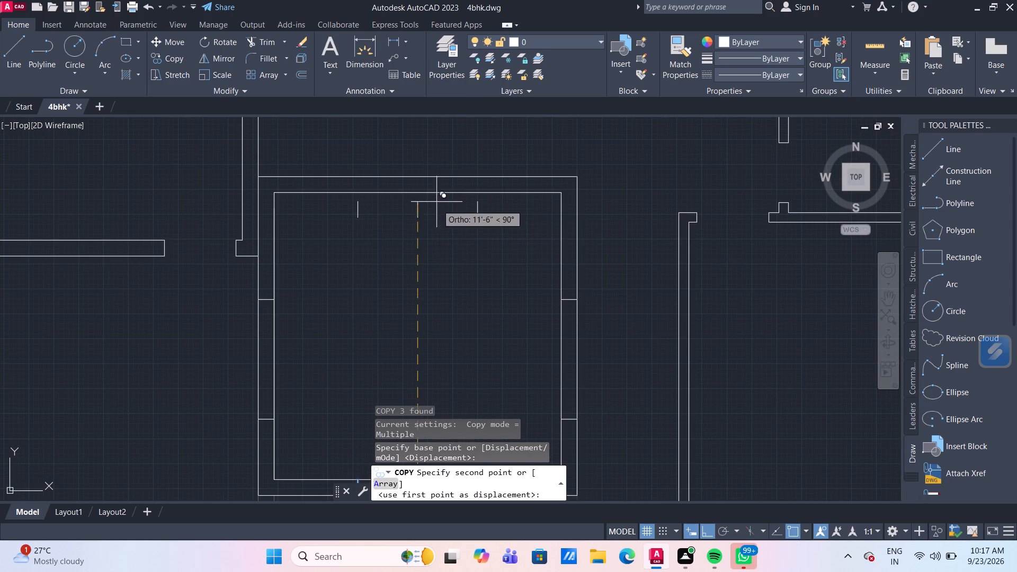
pyautogui.click(420, 178)
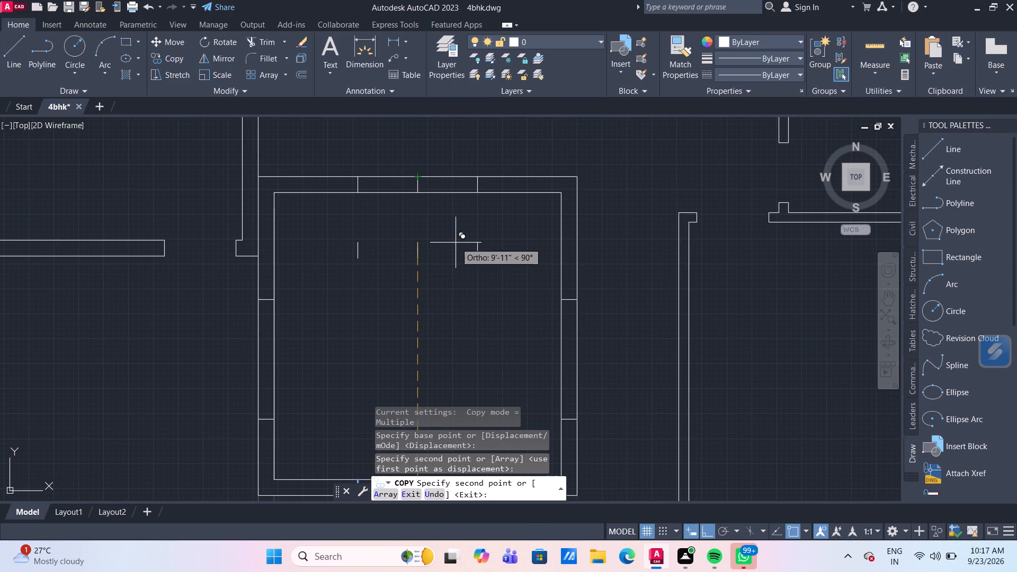
pyautogui.press('Escape')
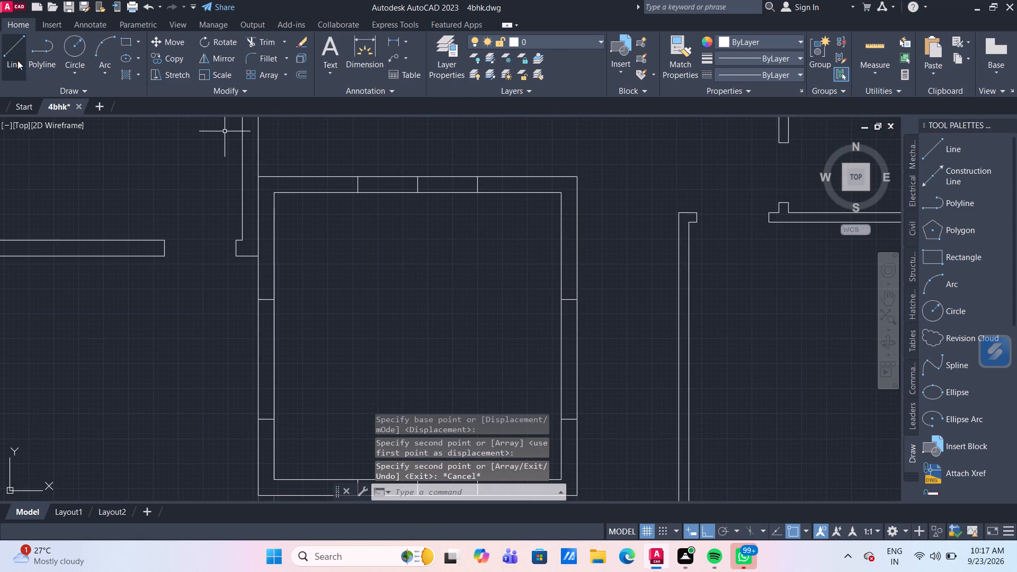
# Draw a horizontal line along the middle of the central room's top wall, joining the midpoints of its outer two cross lines.
pyautogui.click(17, 60)
pyautogui.click(355, 186)
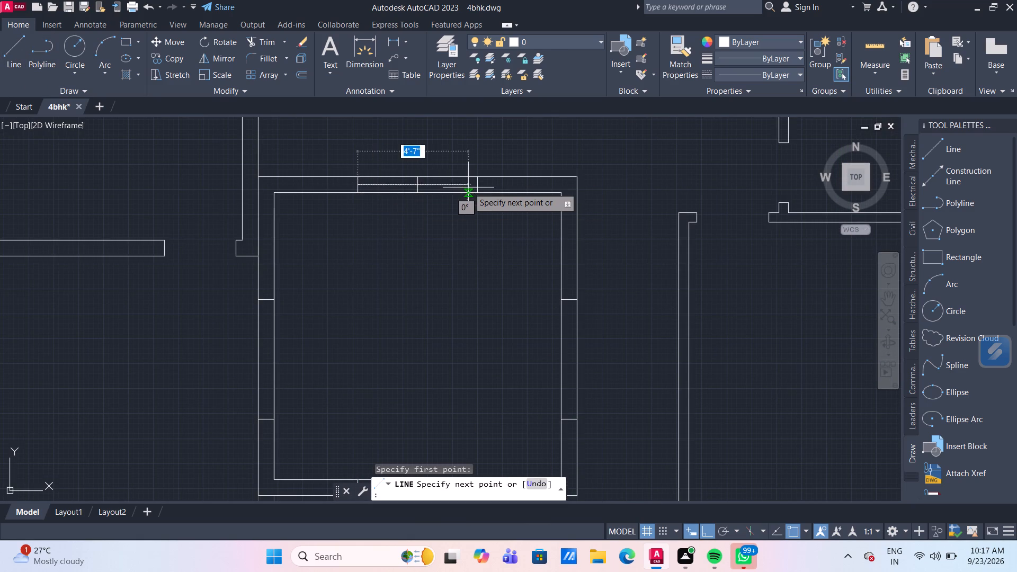
pyautogui.click(476, 189)
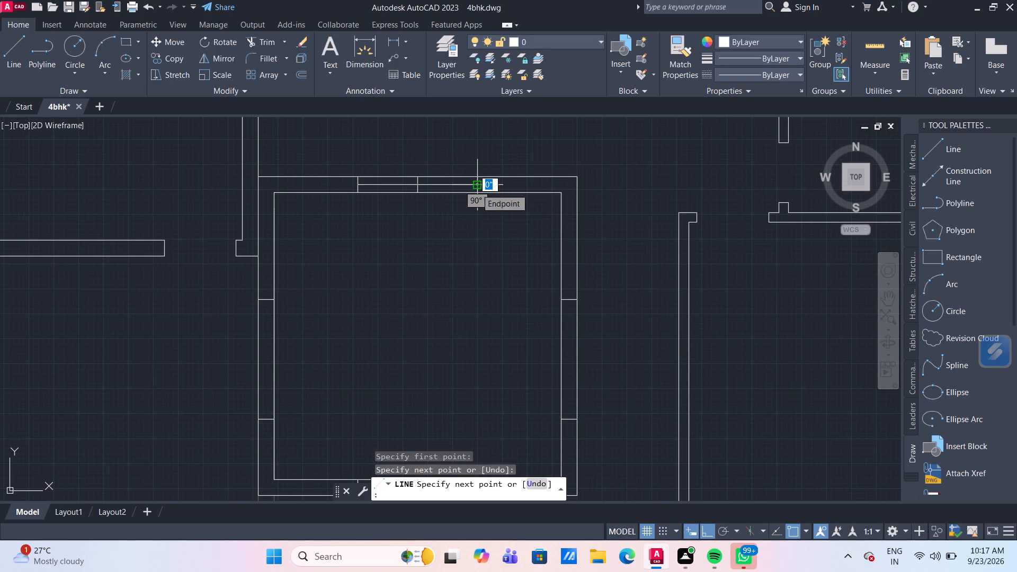
pyautogui.press('Escape')
pyautogui.scroll(-1, 475, 264)
pyautogui.scroll(-1, 467, 309)
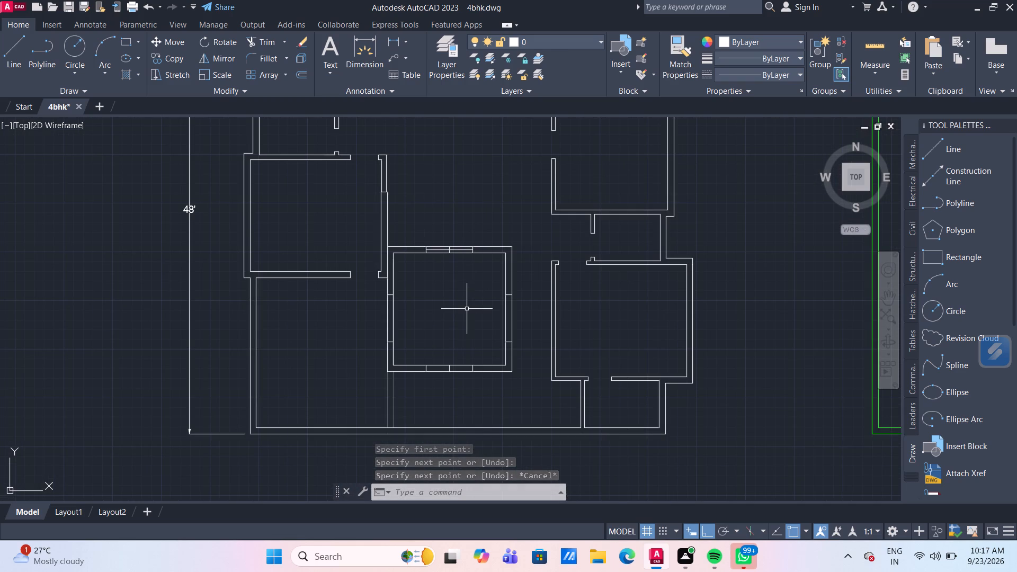
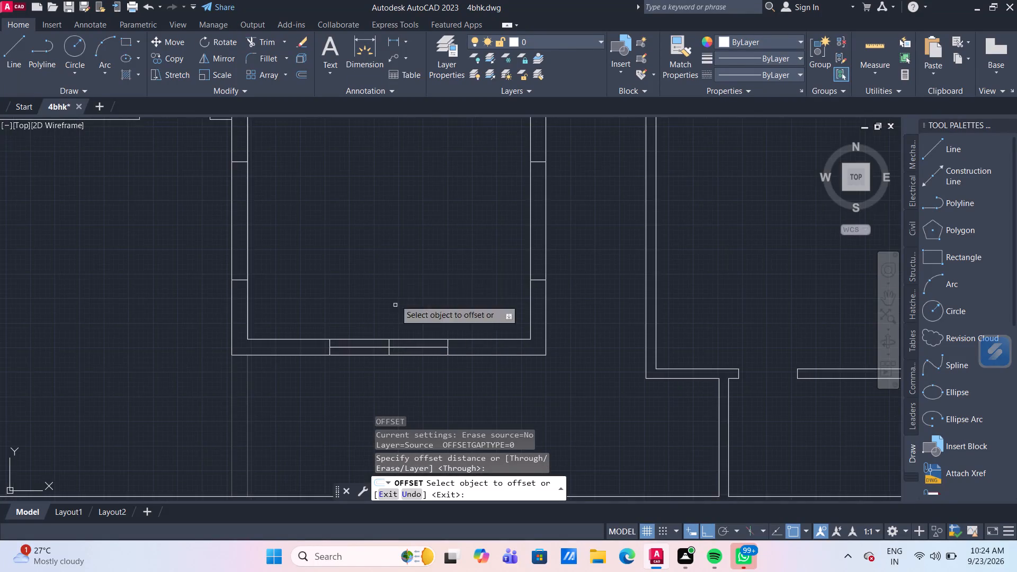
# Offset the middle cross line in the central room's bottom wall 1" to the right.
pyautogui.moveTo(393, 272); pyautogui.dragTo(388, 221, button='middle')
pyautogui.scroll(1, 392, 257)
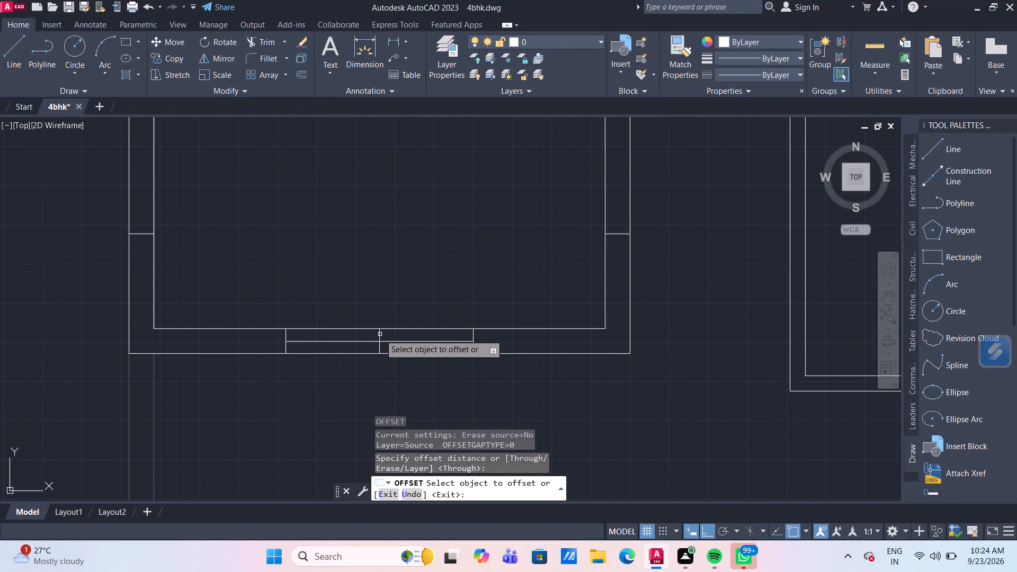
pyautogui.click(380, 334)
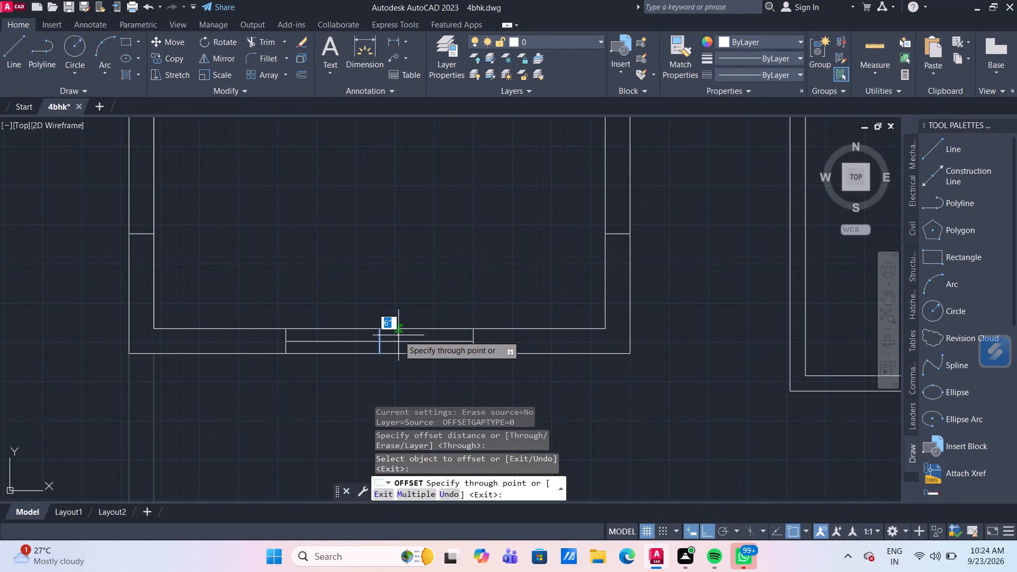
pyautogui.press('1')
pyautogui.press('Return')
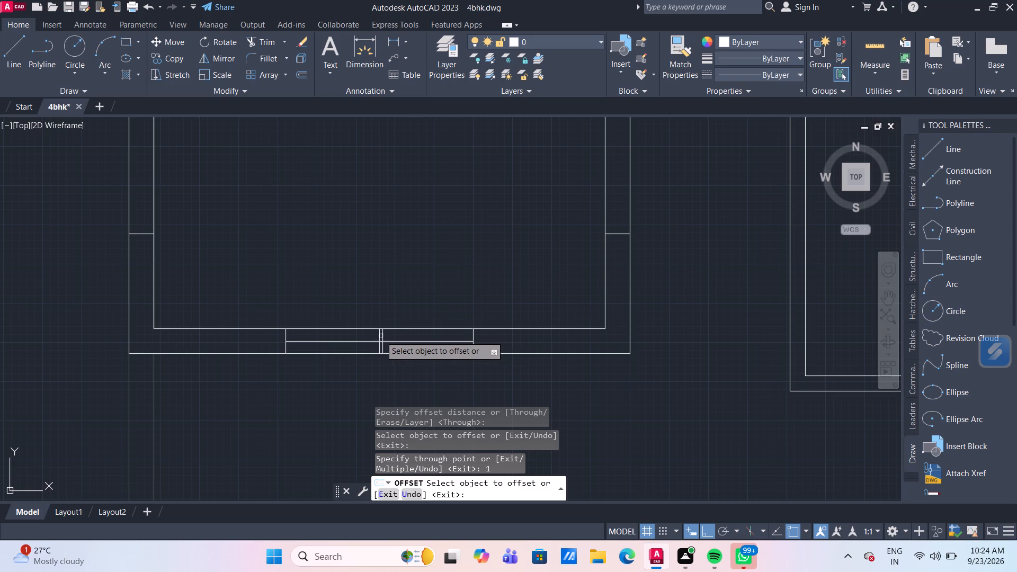
# Offset the middle cross line in the central room's bottom wall 1' to each side.
pyautogui.click(378, 335)
pyautogui.write("1'")
pyautogui.press('Return')
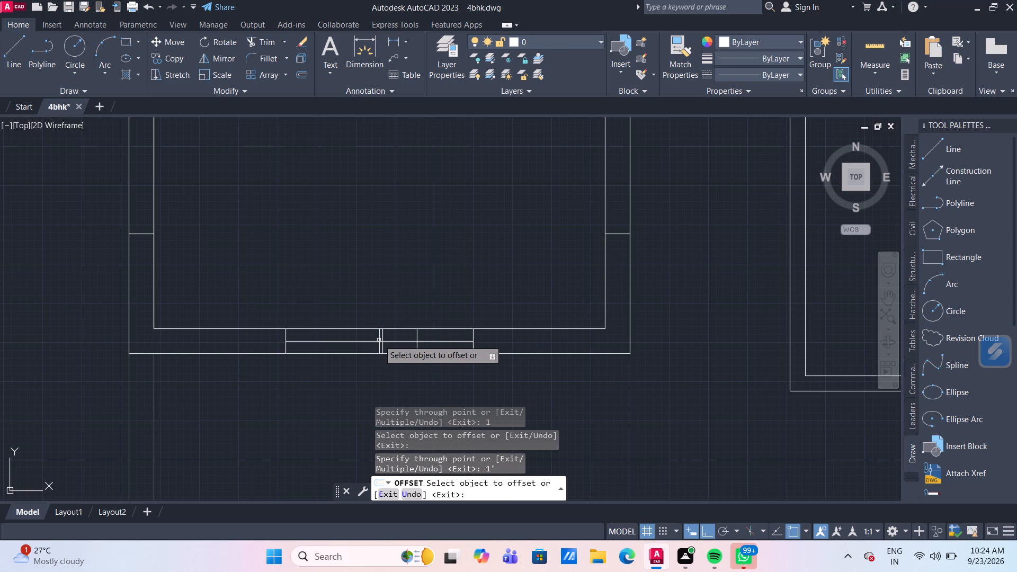
pyautogui.click(379, 337)
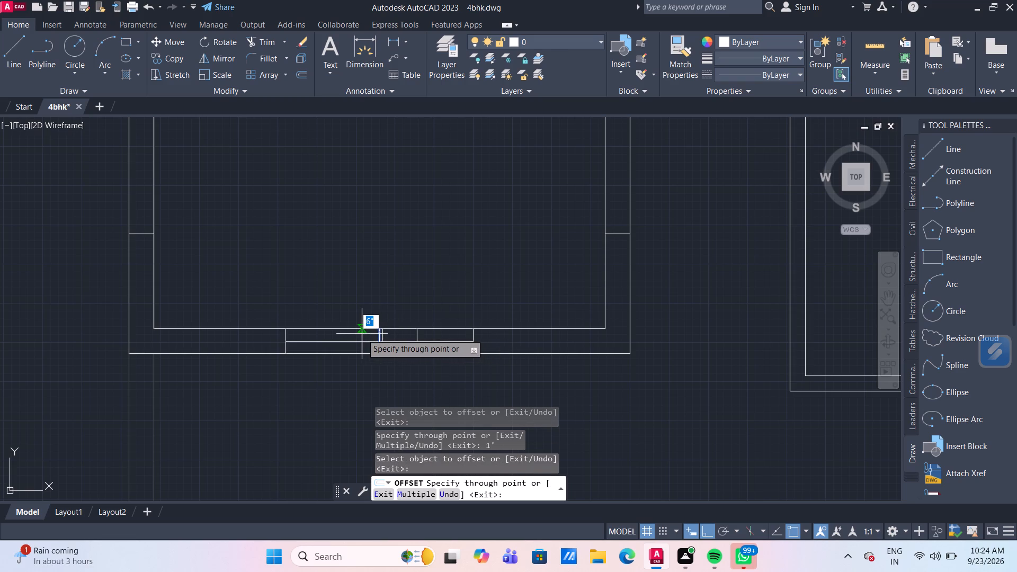
pyautogui.write("1'")
pyautogui.press('Return')
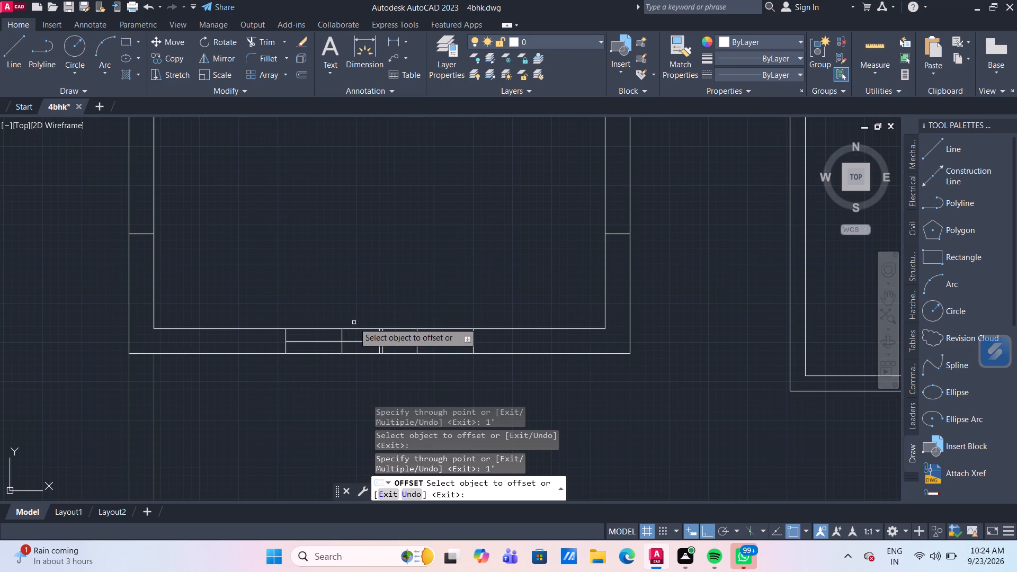
pyautogui.press('Escape')
# Copy the two 1' offset cross lines from the central room's bottom wall straight up into its top wall.
pyautogui.click(342, 334)
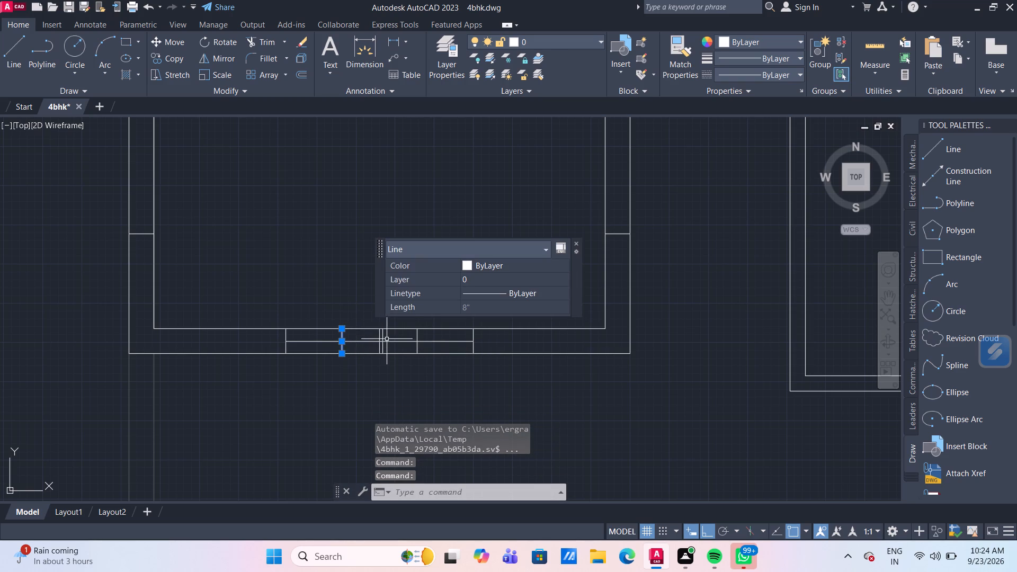
pyautogui.click(417, 336)
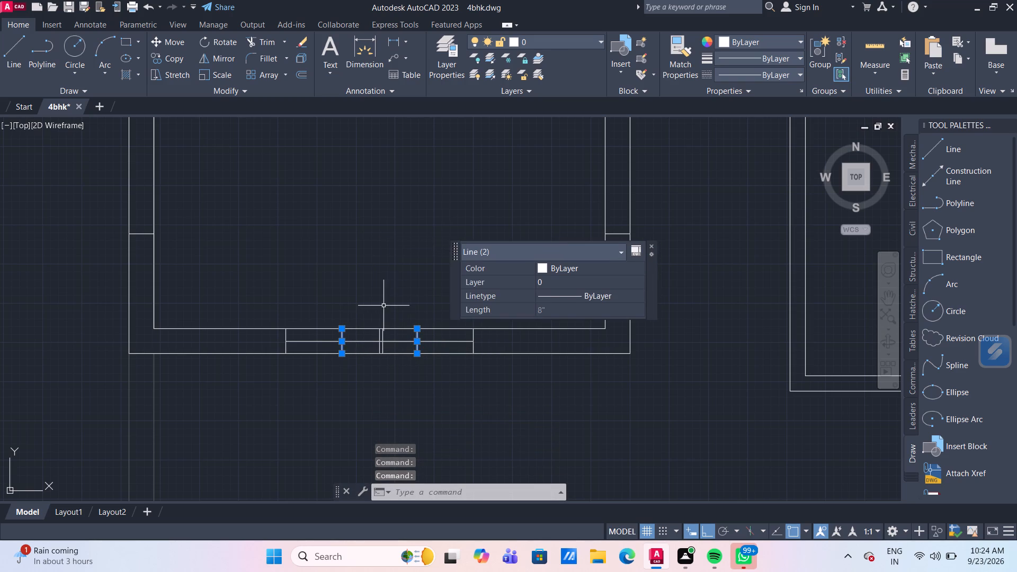
pyautogui.press('c')
pyautogui.press('o')
pyautogui.press('Return')
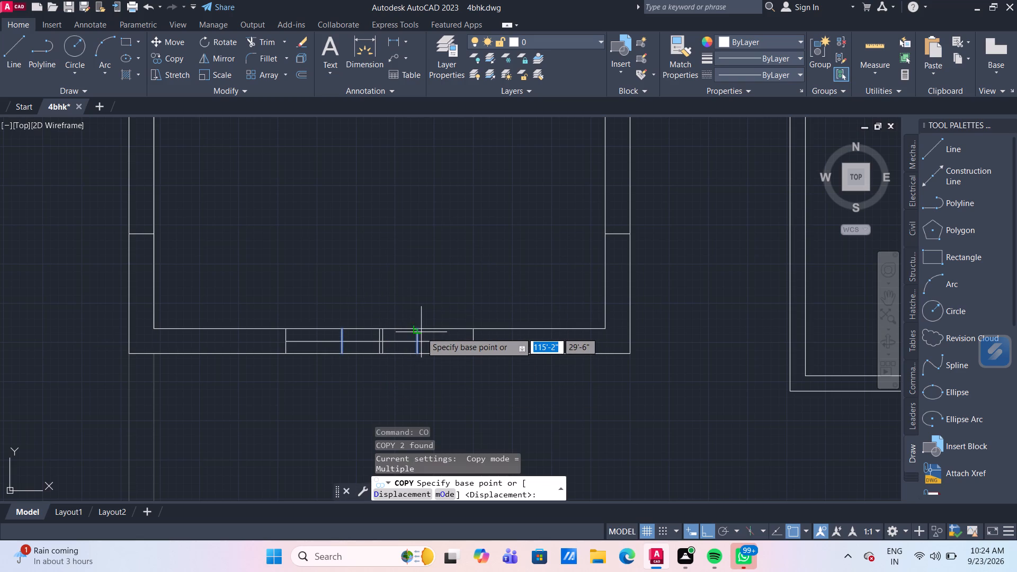
pyautogui.click(415, 332)
pyautogui.scroll(-2, 423, 211)
pyautogui.moveTo(423, 215); pyautogui.dragTo(430, 329, button='middle')
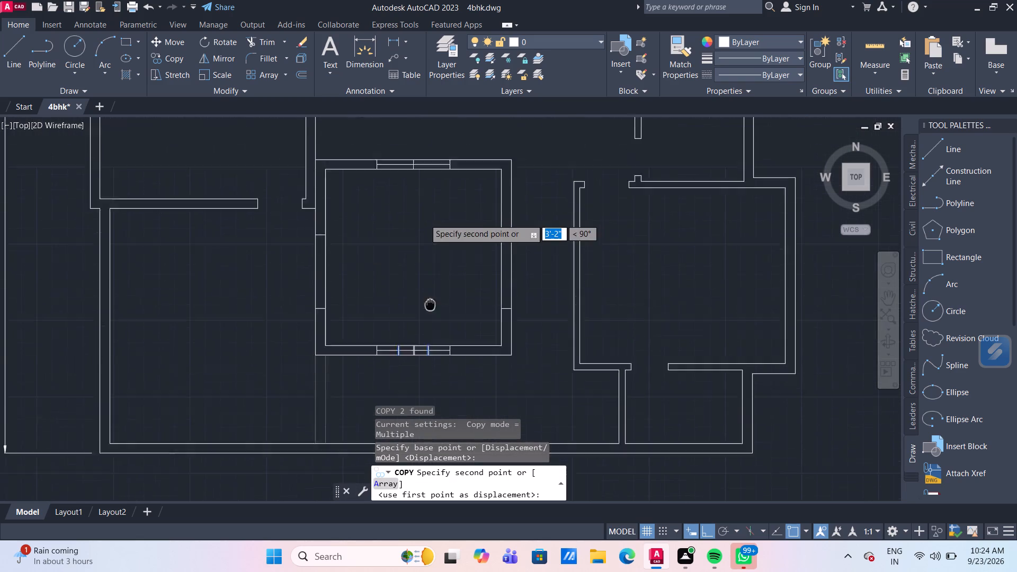
pyautogui.moveTo(430, 329); pyautogui.dragTo(430, 339, button='middle')
pyautogui.scroll(2, 430, 162)
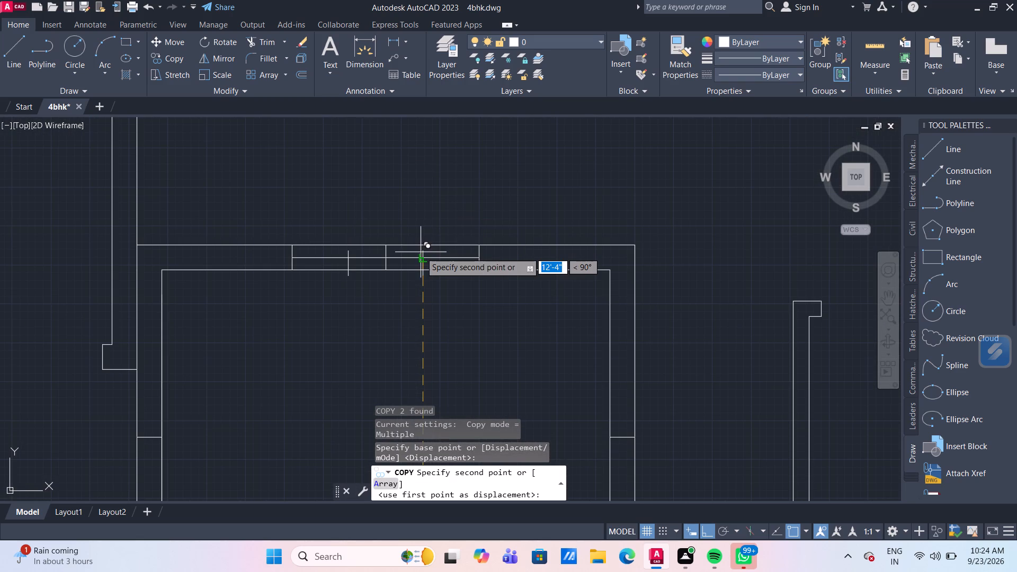
pyautogui.click(423, 247)
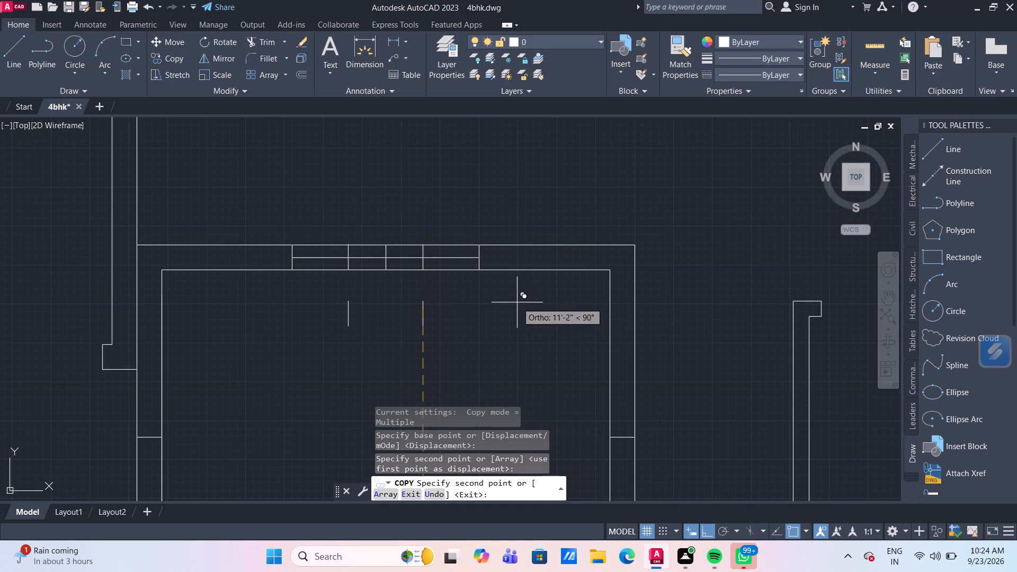
pyautogui.press('Escape')
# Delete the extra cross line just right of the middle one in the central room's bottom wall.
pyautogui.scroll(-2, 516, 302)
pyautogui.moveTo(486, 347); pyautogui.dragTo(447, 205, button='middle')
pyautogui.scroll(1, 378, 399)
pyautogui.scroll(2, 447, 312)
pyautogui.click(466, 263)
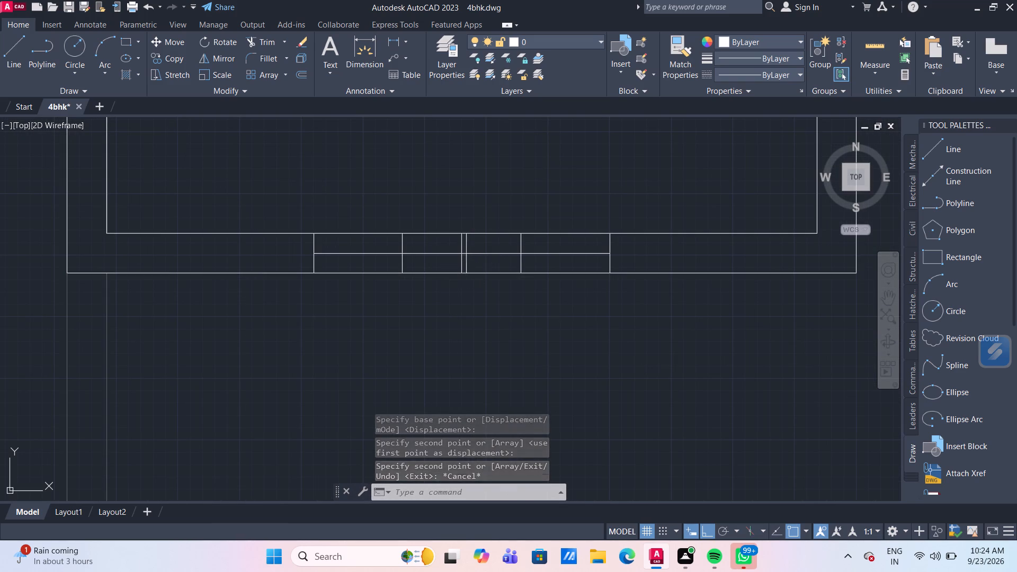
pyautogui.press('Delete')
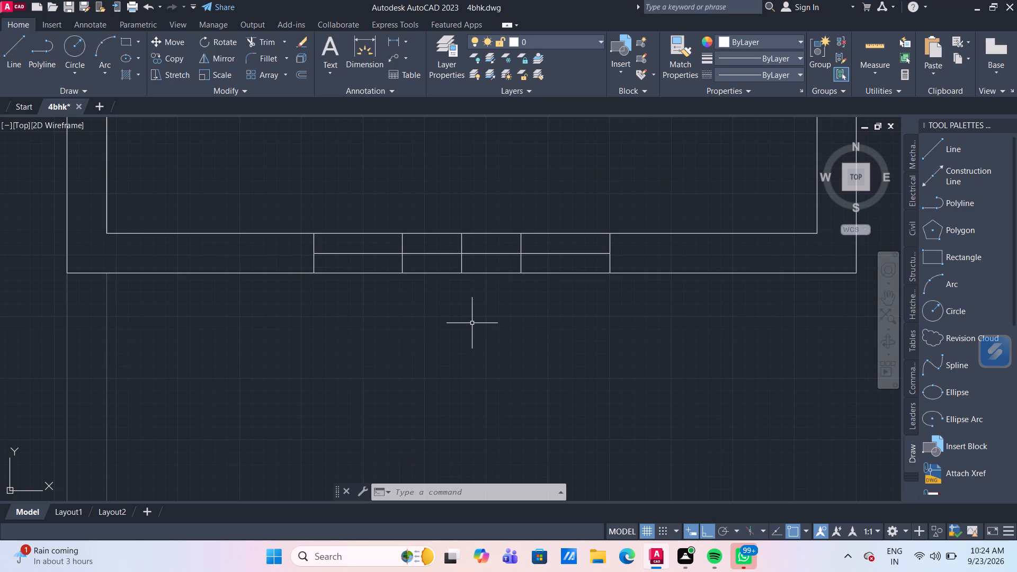
# Trim the bottom wall's outer line between the opening's end lines, and the three inner cross lines below the horizontal midline.
pyautogui.write('tr')
pyautogui.press('Return')
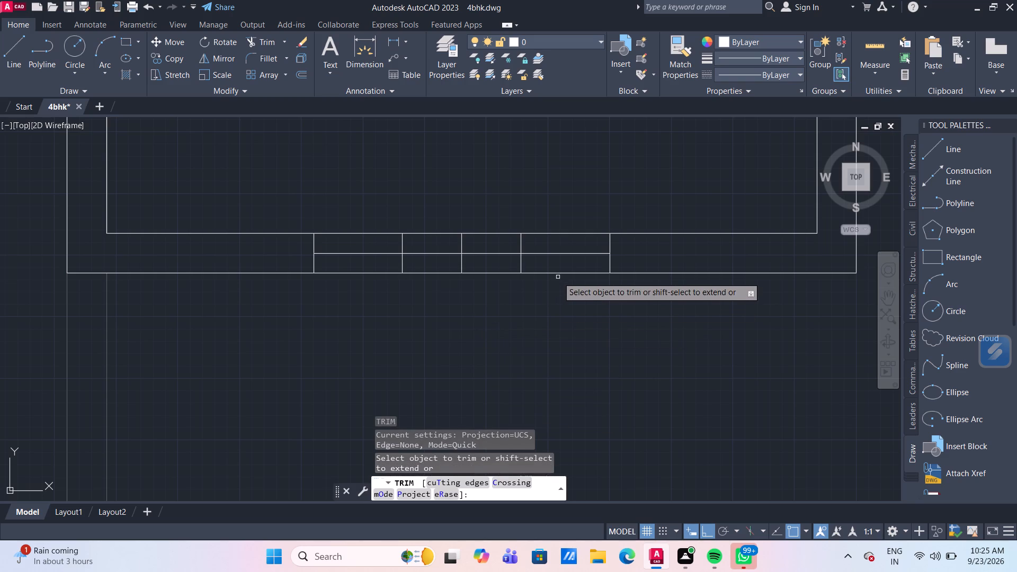
pyautogui.click(558, 274)
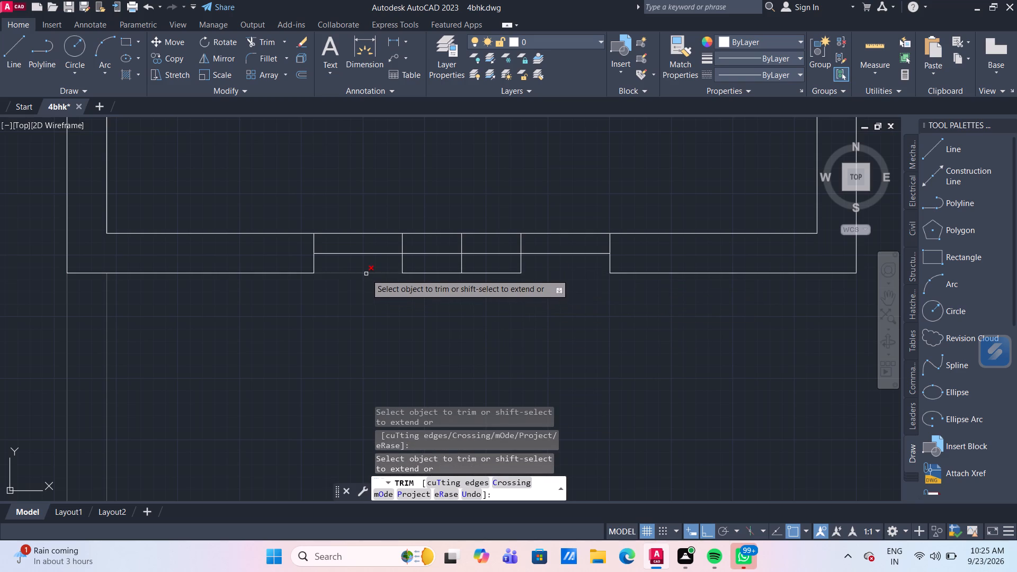
pyautogui.click(366, 274)
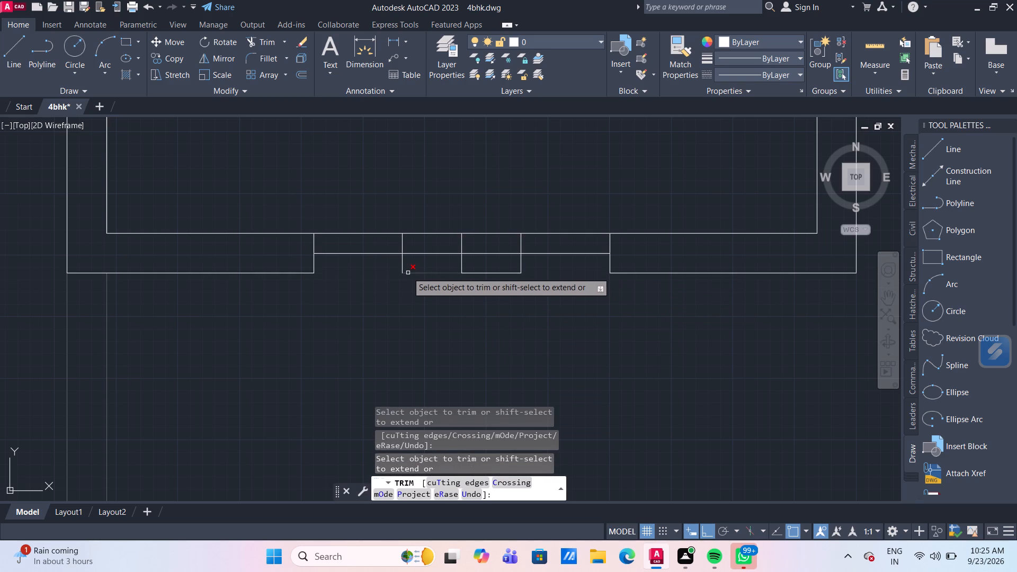
pyautogui.click(390, 266)
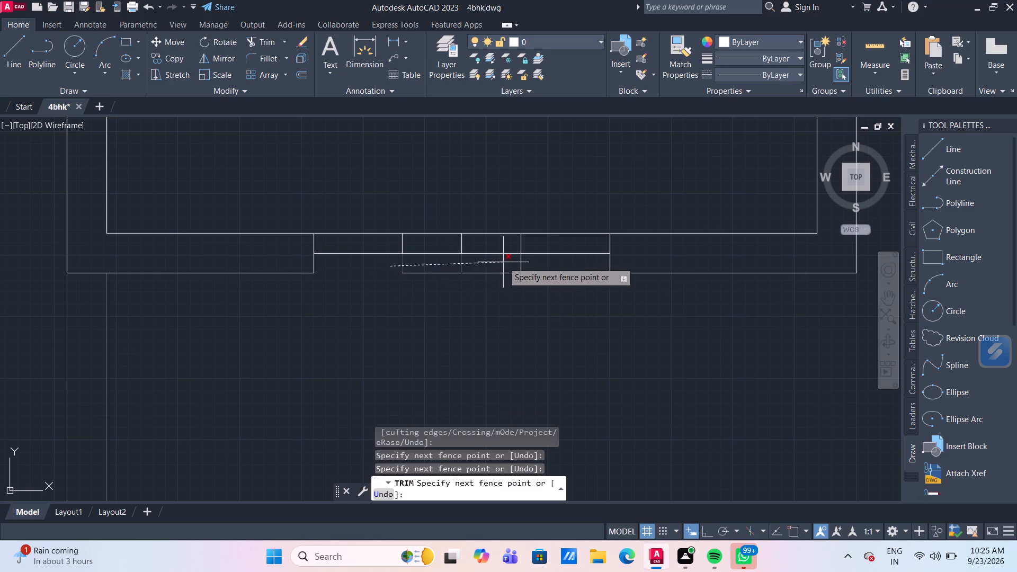
pyautogui.click(540, 270)
pyautogui.click(477, 271)
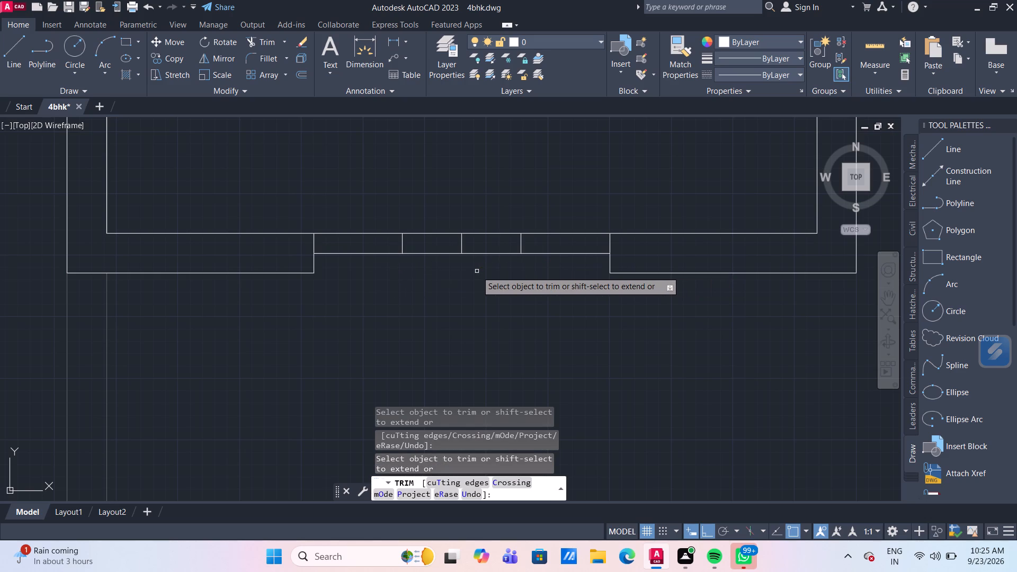
# Trim the top wall's outer line from the opening's left end to its middle cross line, plus the left inner cross line's upper half.
pyautogui.scroll(-4, 490, 283)
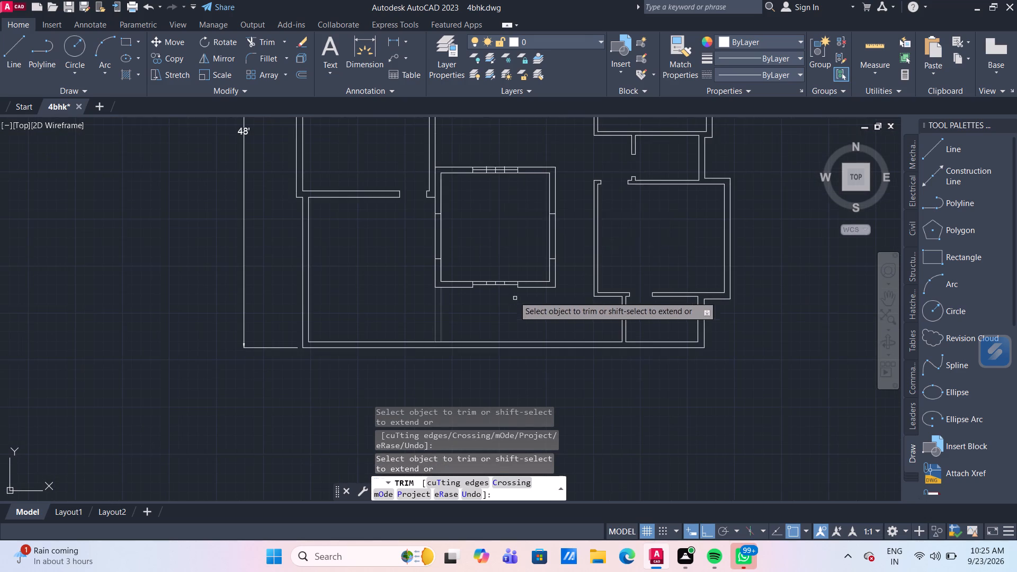
pyautogui.moveTo(471, 195); pyautogui.dragTo(412, 317, button='middle')
pyautogui.scroll(3, 425, 284)
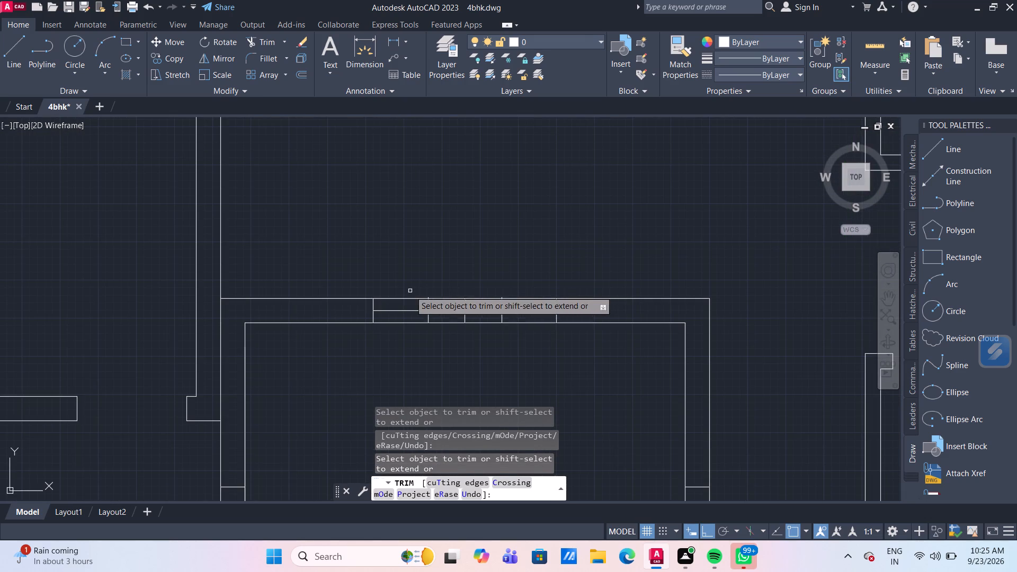
pyautogui.scroll(3, 422, 296)
pyautogui.click(416, 290)
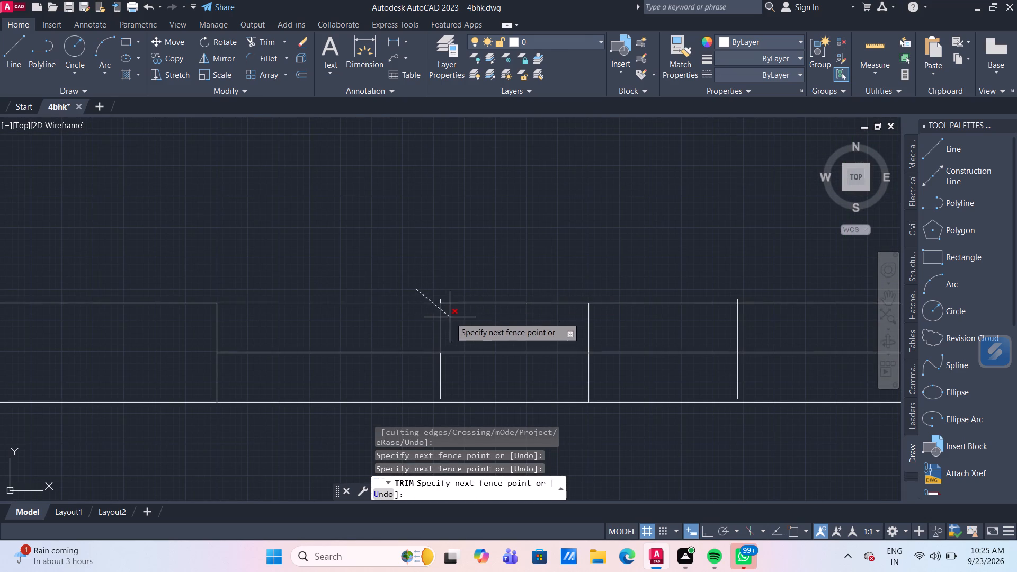
pyautogui.click(453, 317)
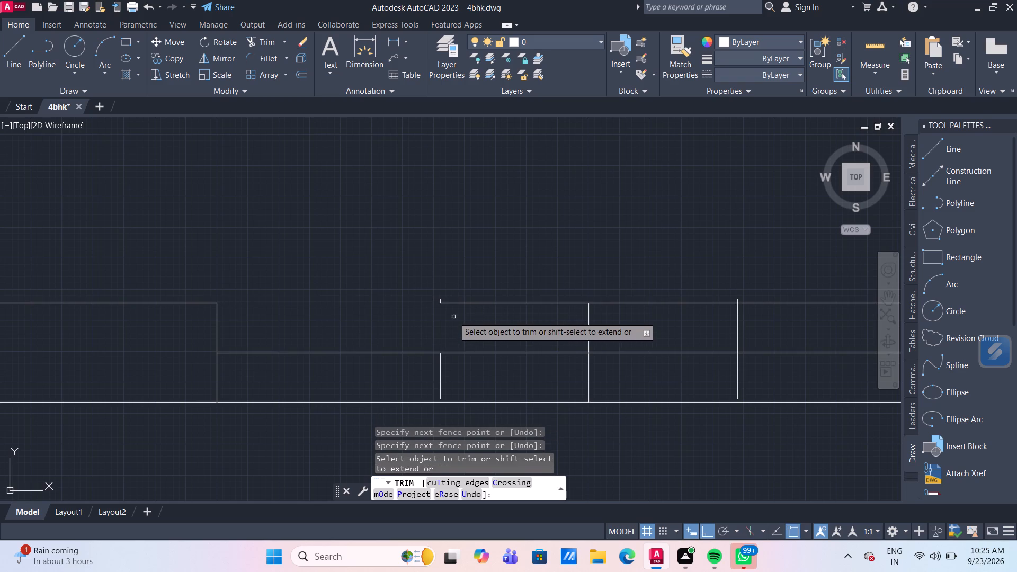
pyautogui.click(441, 302)
pyautogui.click(444, 305)
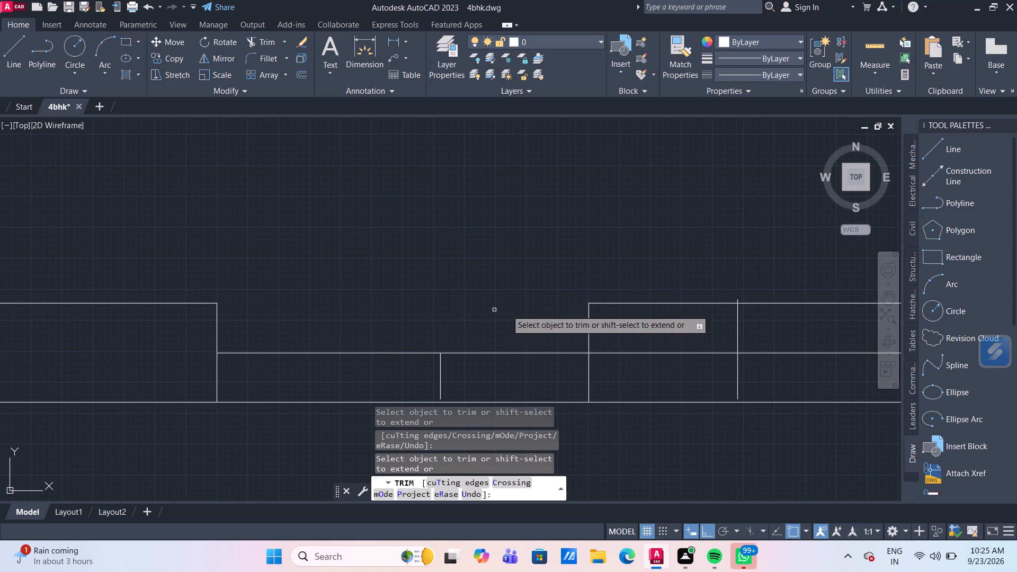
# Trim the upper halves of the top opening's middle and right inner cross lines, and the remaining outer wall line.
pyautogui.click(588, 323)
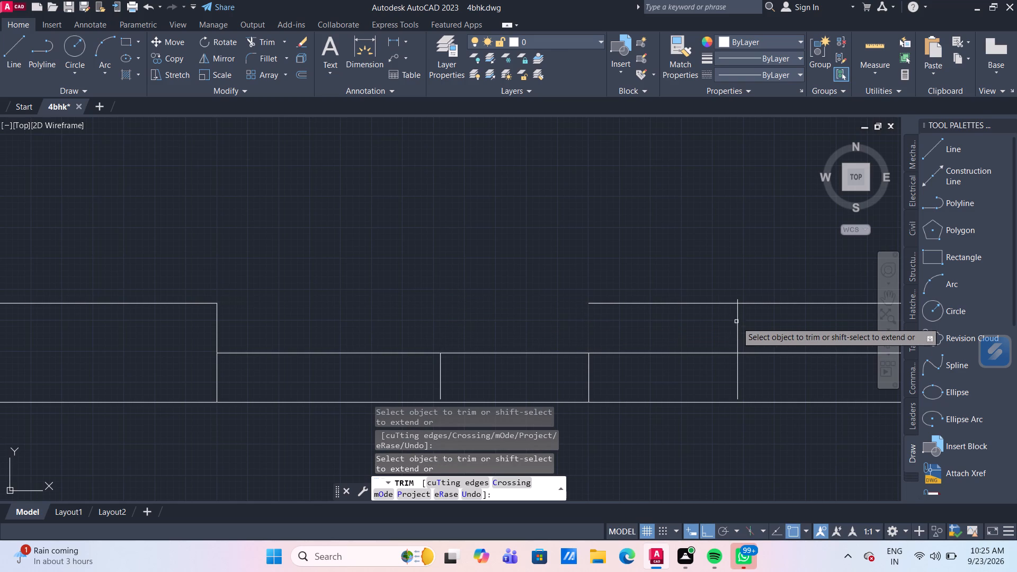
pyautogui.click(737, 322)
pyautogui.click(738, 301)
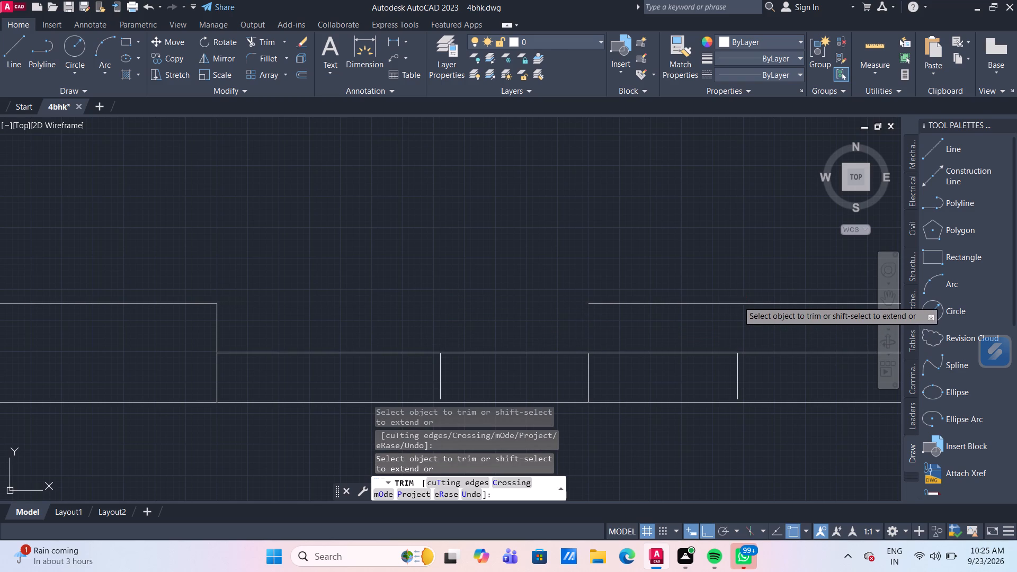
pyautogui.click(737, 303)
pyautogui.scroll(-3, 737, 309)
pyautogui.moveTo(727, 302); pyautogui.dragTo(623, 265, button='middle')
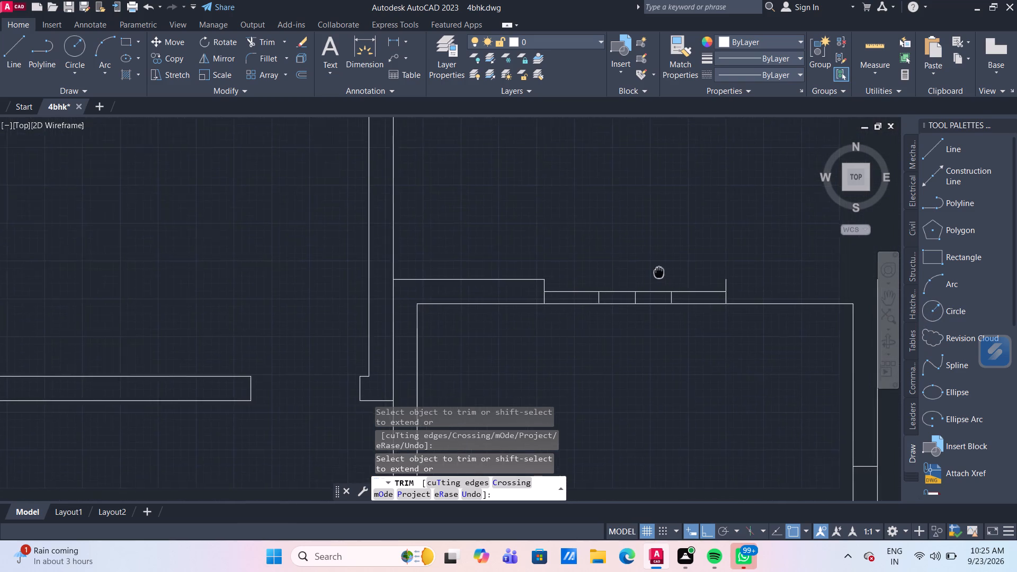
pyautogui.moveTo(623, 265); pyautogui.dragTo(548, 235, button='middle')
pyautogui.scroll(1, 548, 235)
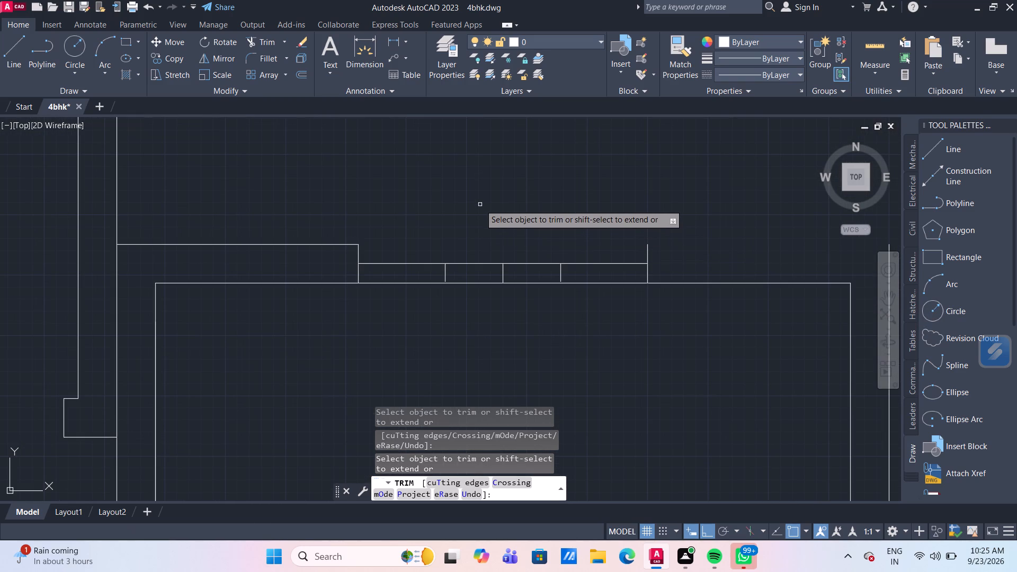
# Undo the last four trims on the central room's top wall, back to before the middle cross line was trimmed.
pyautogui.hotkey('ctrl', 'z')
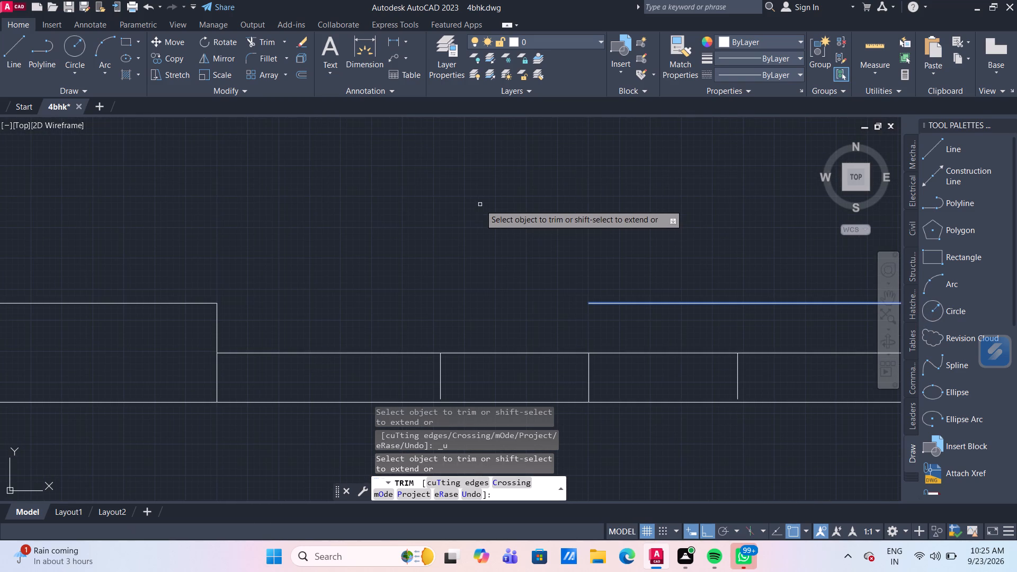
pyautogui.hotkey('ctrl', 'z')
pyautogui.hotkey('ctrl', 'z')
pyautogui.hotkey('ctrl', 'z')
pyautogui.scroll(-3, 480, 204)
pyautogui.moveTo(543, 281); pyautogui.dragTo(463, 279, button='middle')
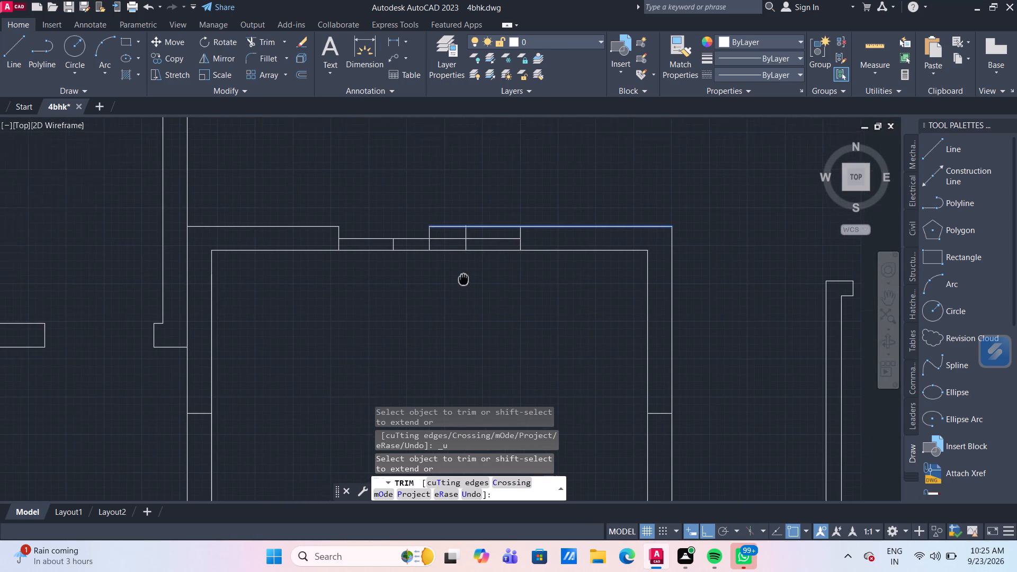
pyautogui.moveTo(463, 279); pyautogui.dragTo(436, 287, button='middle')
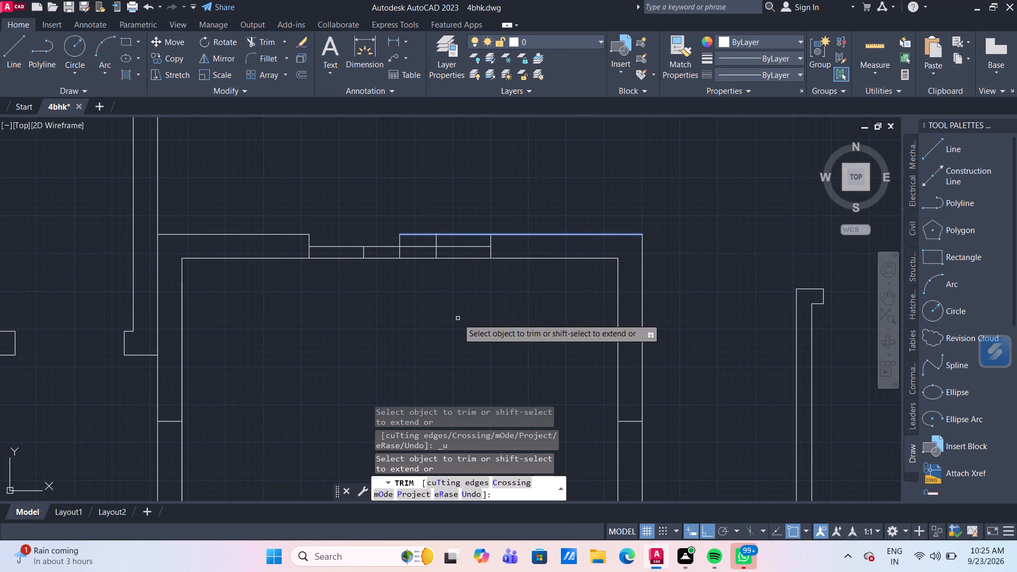
# Trim the top wall's outer line across the opening, the upper halves of its middle and right inner cross lines, and the leftover stub.
pyautogui.press('Escape')
pyautogui.scroll(3, 466, 242)
pyautogui.scroll(-3, 466, 241)
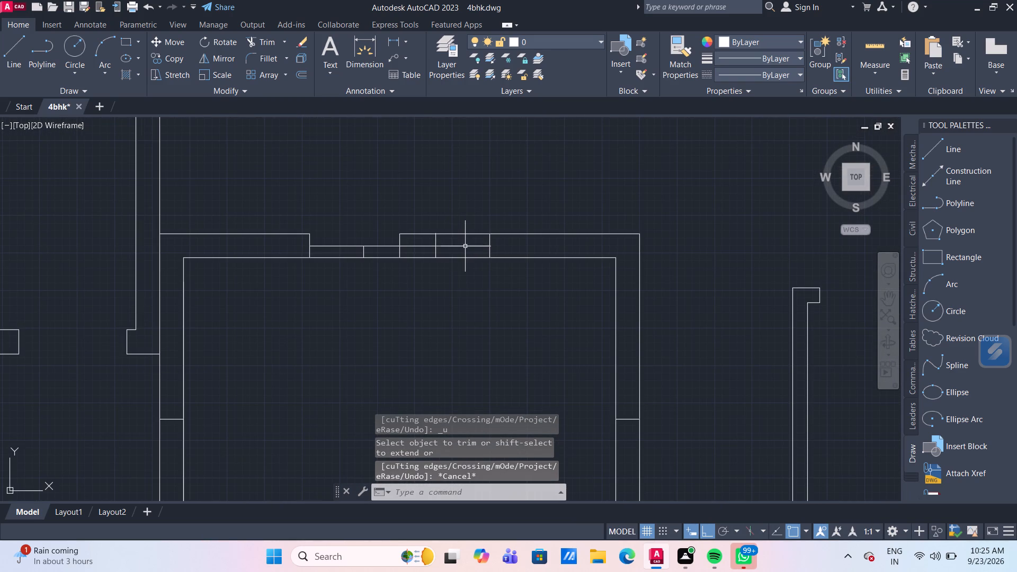
pyautogui.scroll(-1, 472, 302)
pyautogui.moveTo(471, 302); pyautogui.dragTo(438, 215, button='middle')
pyautogui.scroll(-1, 438, 214)
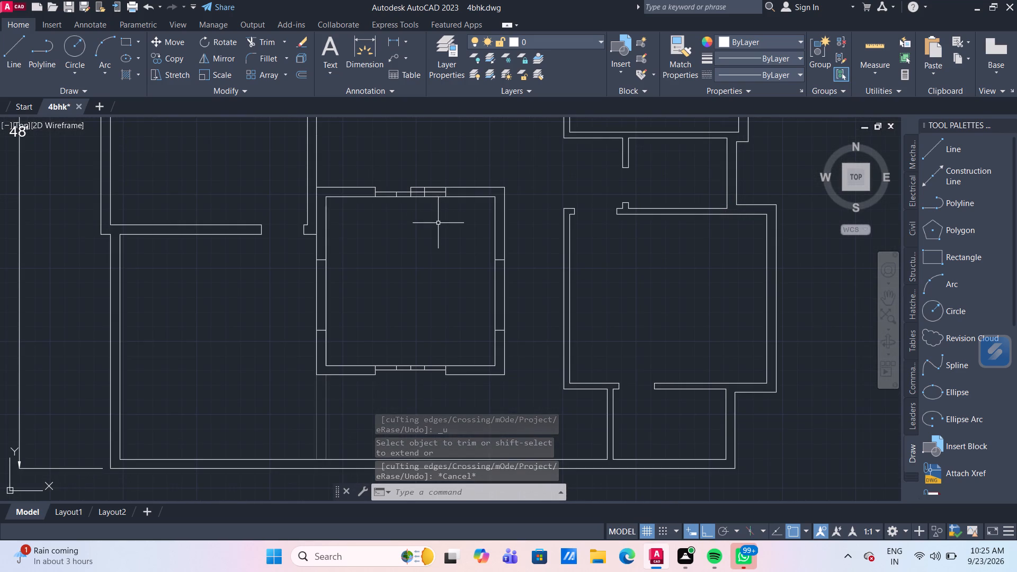
pyautogui.middleClick(438, 225)
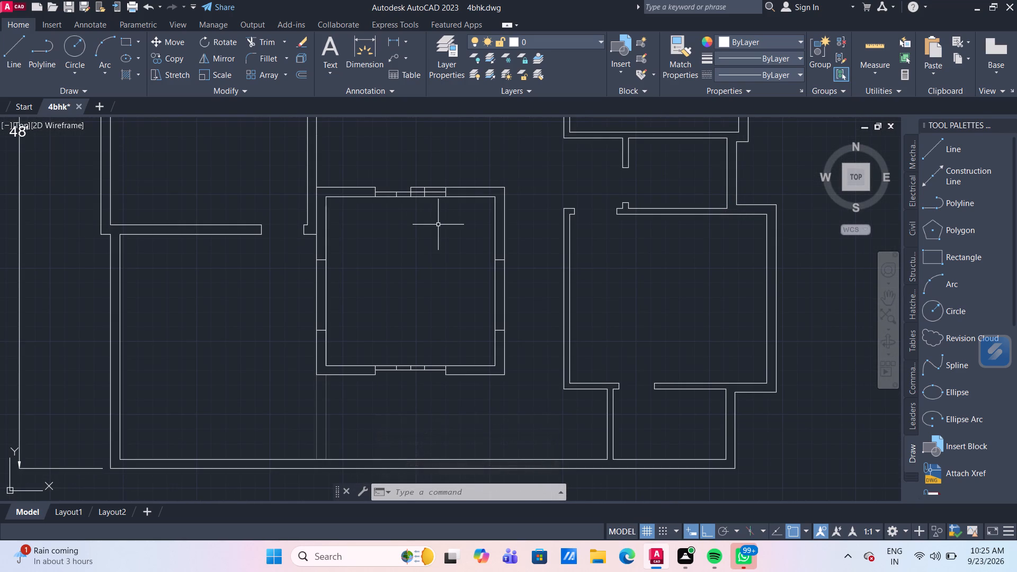
pyautogui.write('tr')
pyautogui.press('Return')
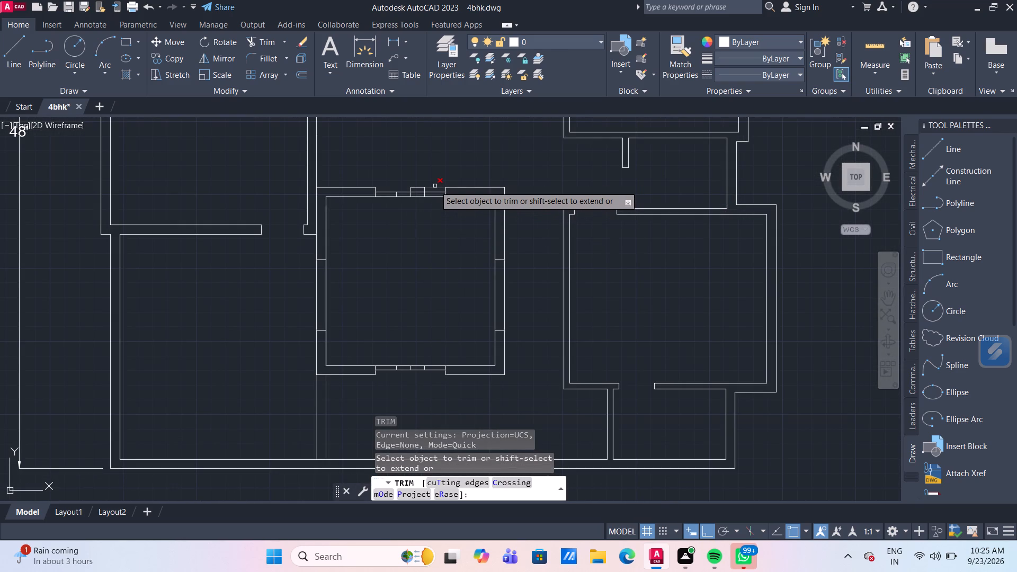
pyautogui.click(435, 186)
pyautogui.scroll(2, 435, 186)
pyautogui.scroll(3, 389, 193)
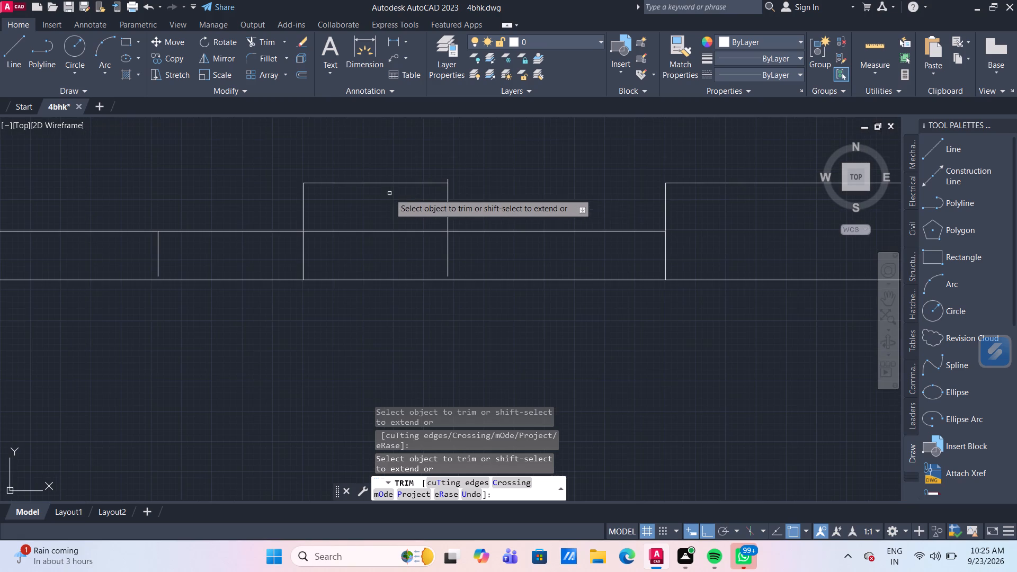
pyautogui.moveTo(457, 203); pyautogui.dragTo(444, 201)
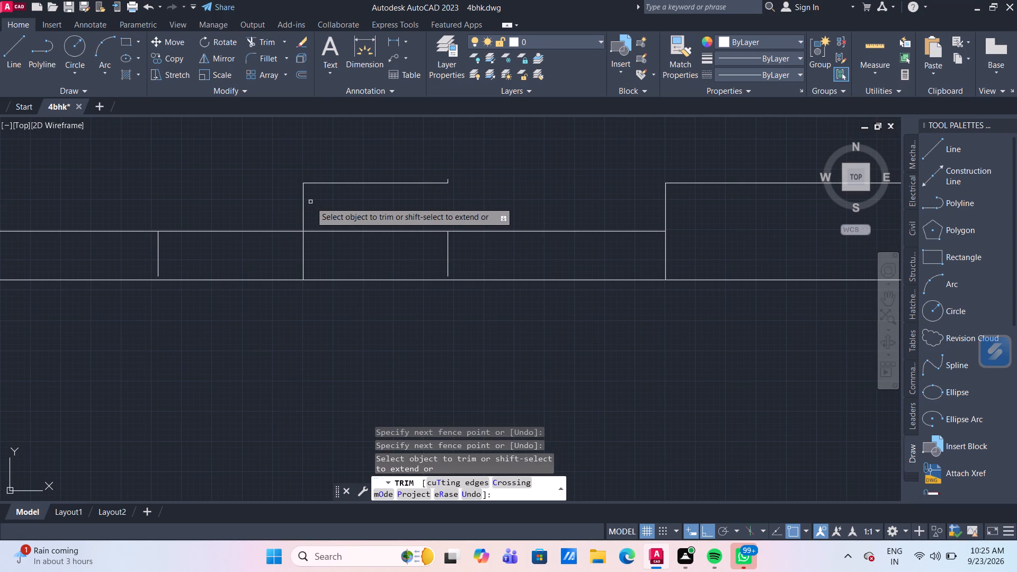
pyautogui.click(301, 200)
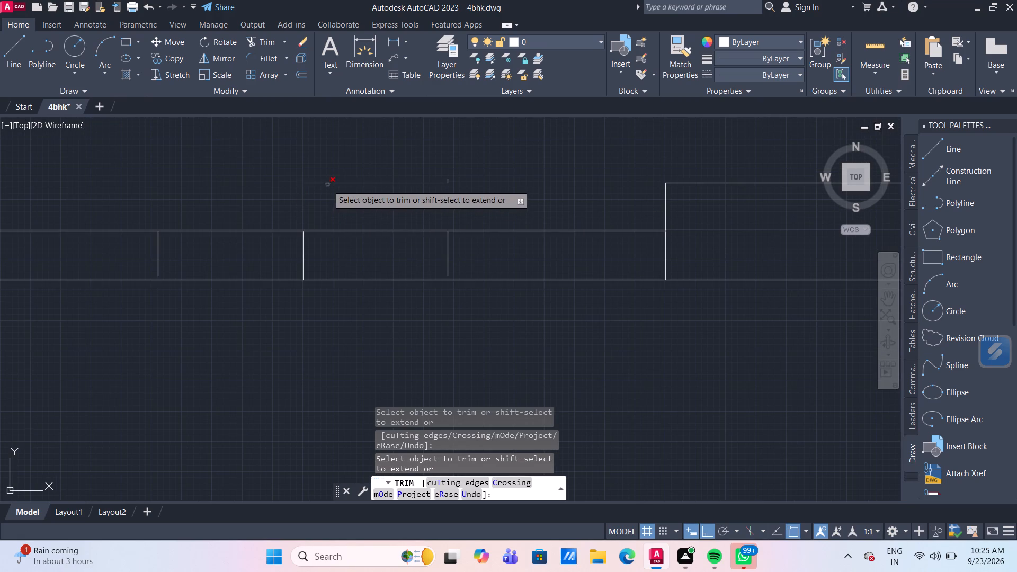
pyautogui.click(328, 184)
pyautogui.click(450, 180)
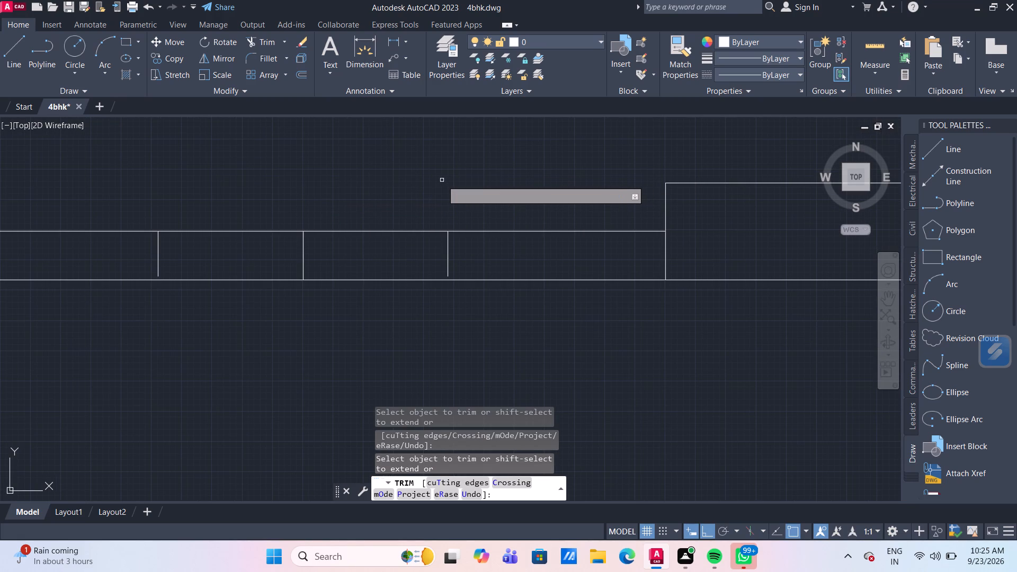
# Extend the top opening's right and left inner cross lines down to the wall's inner line, and end the trimming.
pyautogui.keyDown('shift'); pyautogui.click(446, 262); pyautogui.keyUp('shift')
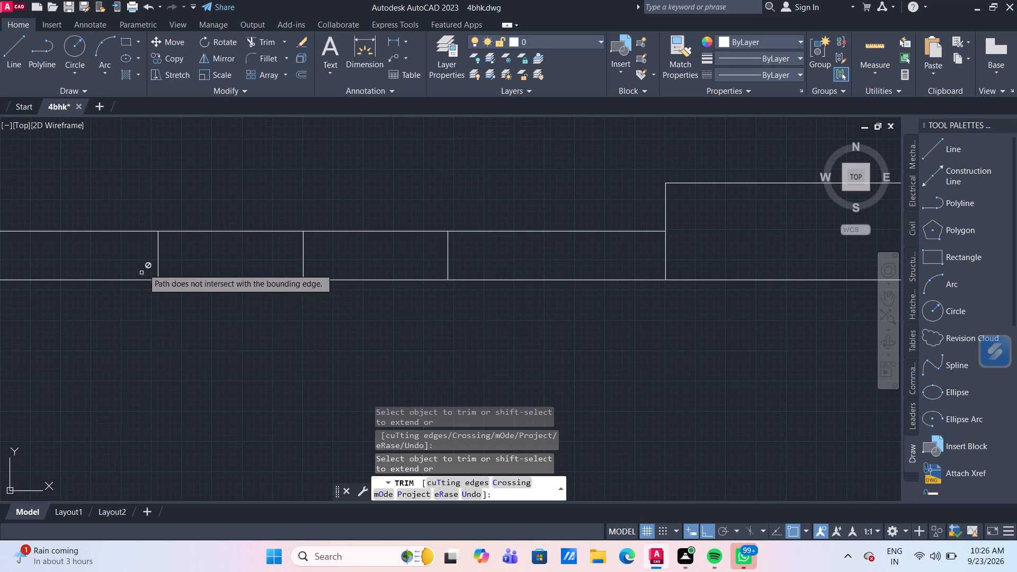
pyautogui.keyDown('shift'); pyautogui.click(157, 261); pyautogui.keyUp('shift')
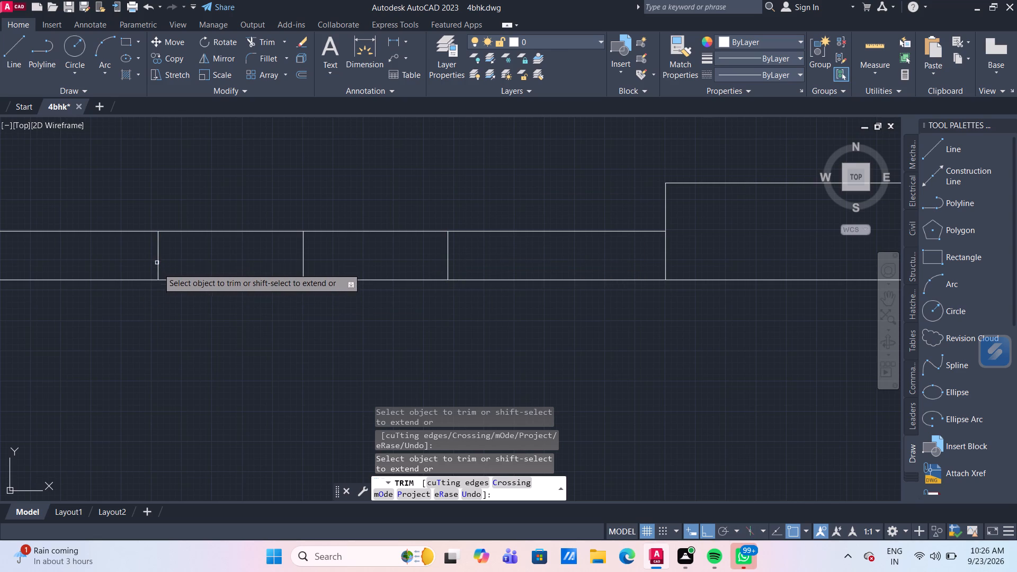
pyautogui.scroll(-3, 215, 293)
pyautogui.moveTo(288, 363); pyautogui.dragTo(292, 319, button='middle')
pyautogui.scroll(-2, 292, 319)
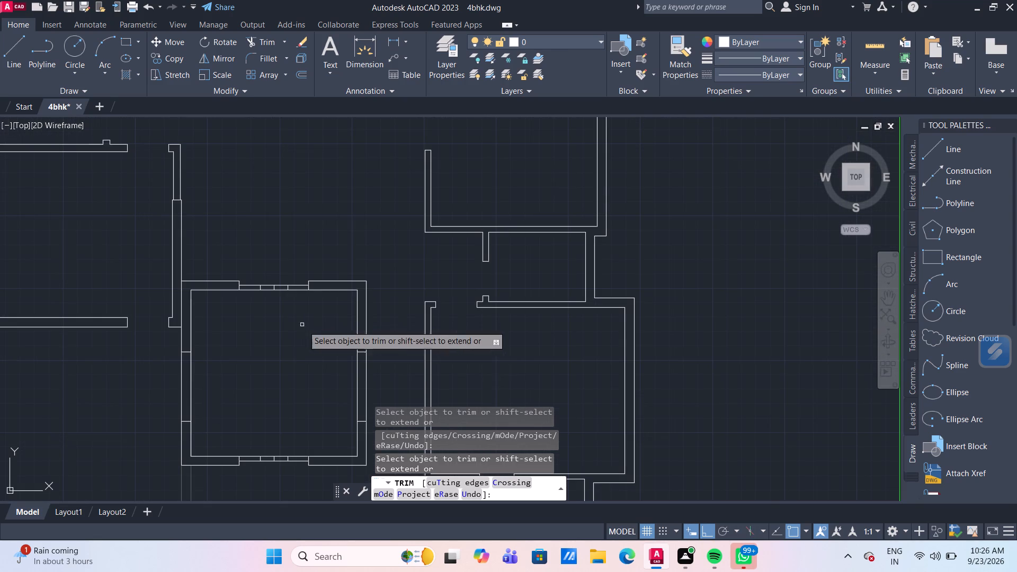
pyautogui.moveTo(318, 337); pyautogui.dragTo(309, 279, button='middle')
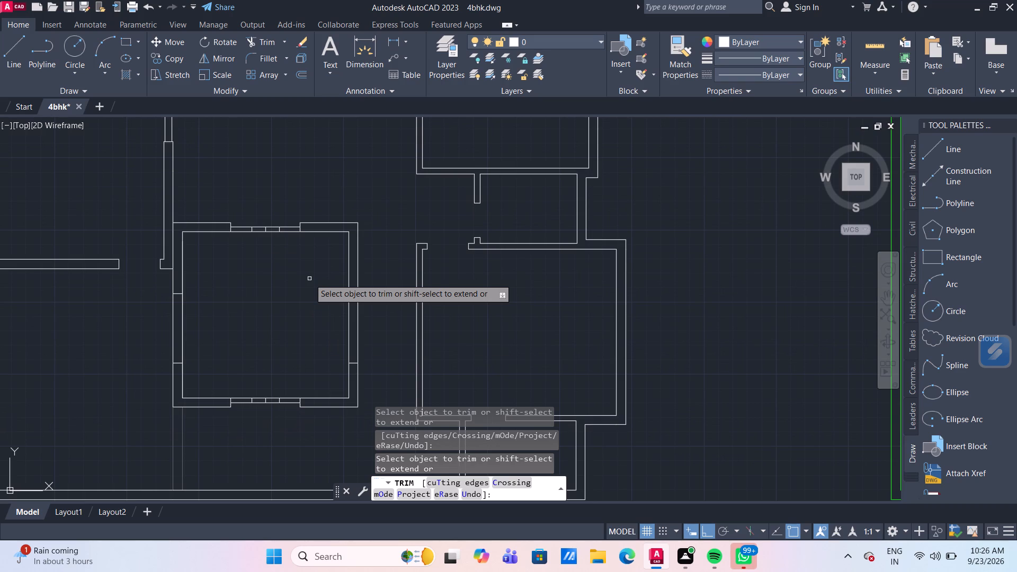
pyautogui.press('Escape')
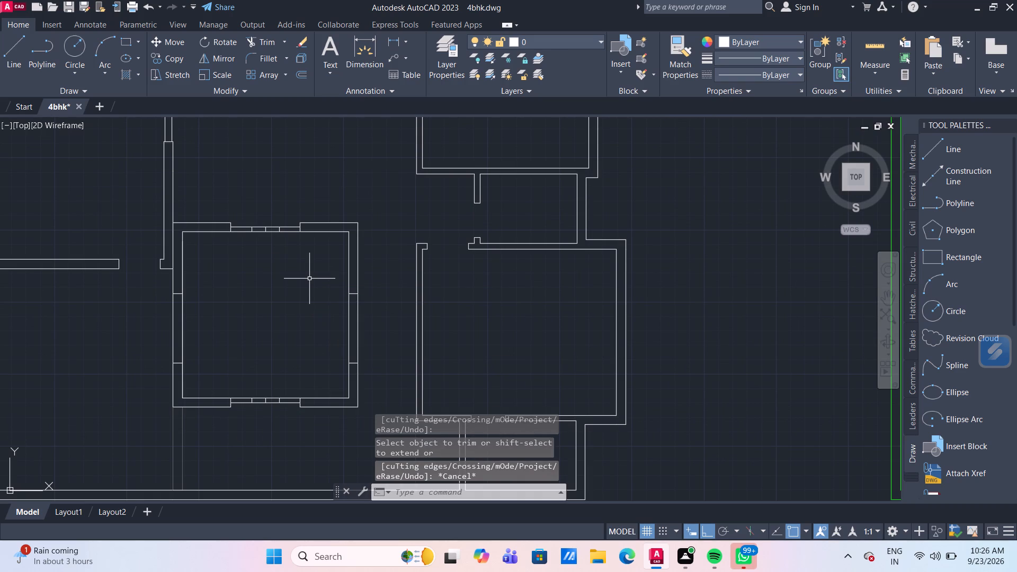
# Draw a horizontal line about 2' long in the bottom opening, joining the midpoints of its left and right inner cross lines.
pyautogui.moveTo(298, 339); pyautogui.dragTo(311, 280, button='middle')
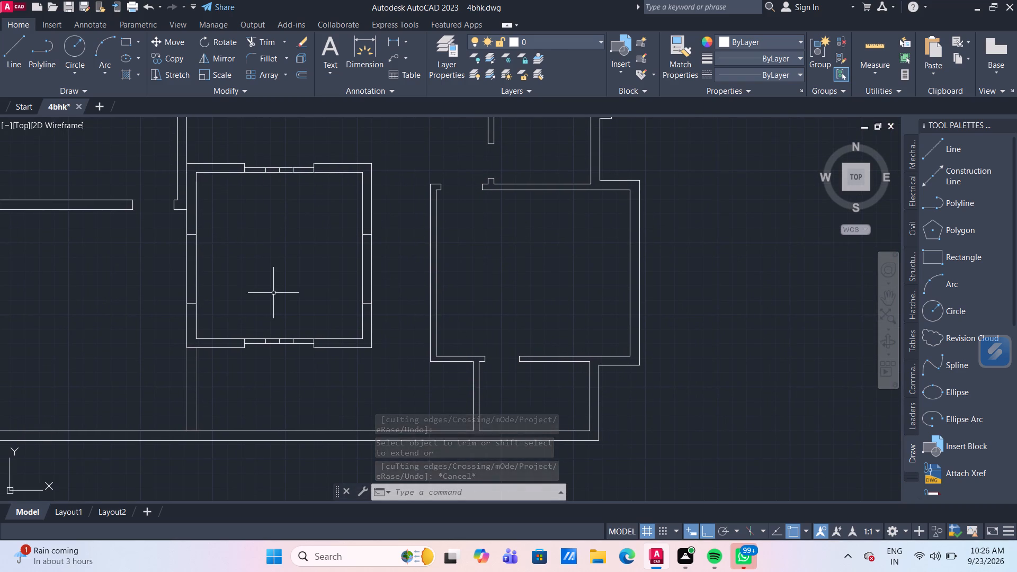
pyautogui.scroll(1, 235, 309)
pyautogui.moveTo(238, 298); pyautogui.dragTo(254, 247, button='middle')
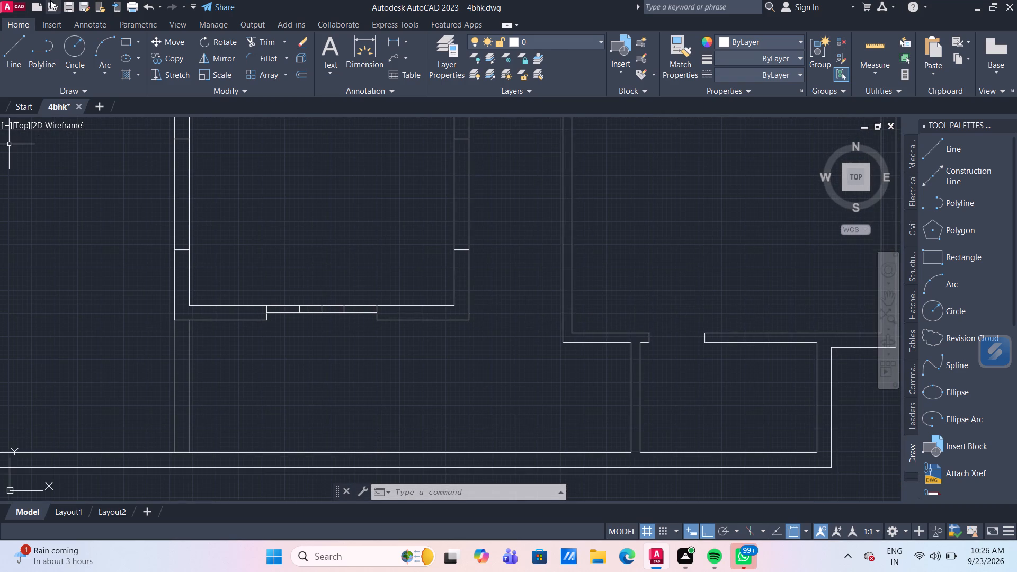
pyautogui.click(19, 53)
pyautogui.scroll(3, 408, 354)
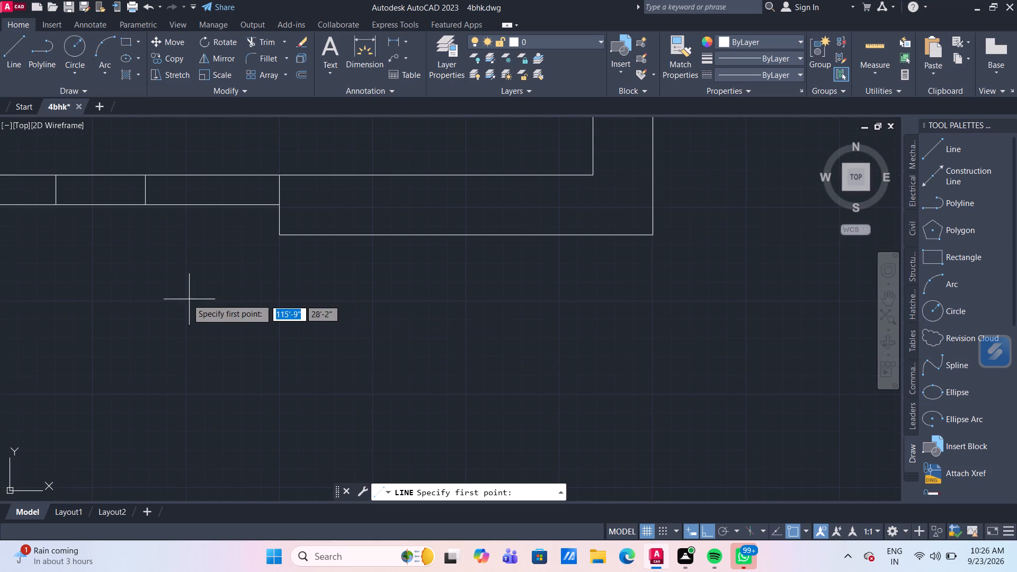
pyautogui.scroll(1, 176, 297)
pyautogui.moveTo(176, 297); pyautogui.dragTo(355, 441, button='middle')
pyautogui.moveTo(227, 334); pyautogui.dragTo(276, 353, button='middle')
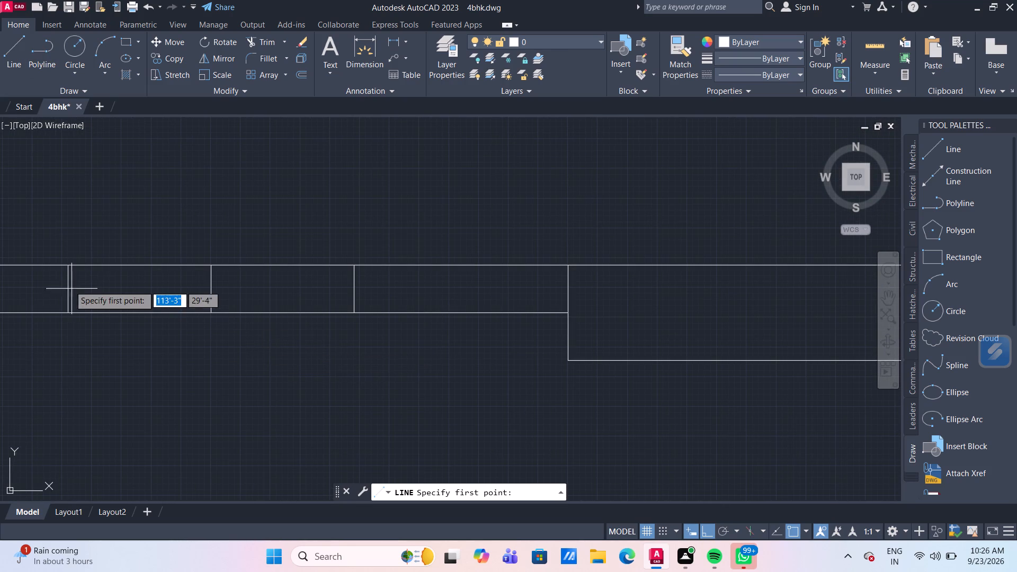
pyautogui.moveTo(67, 292); pyautogui.dragTo(81, 293)
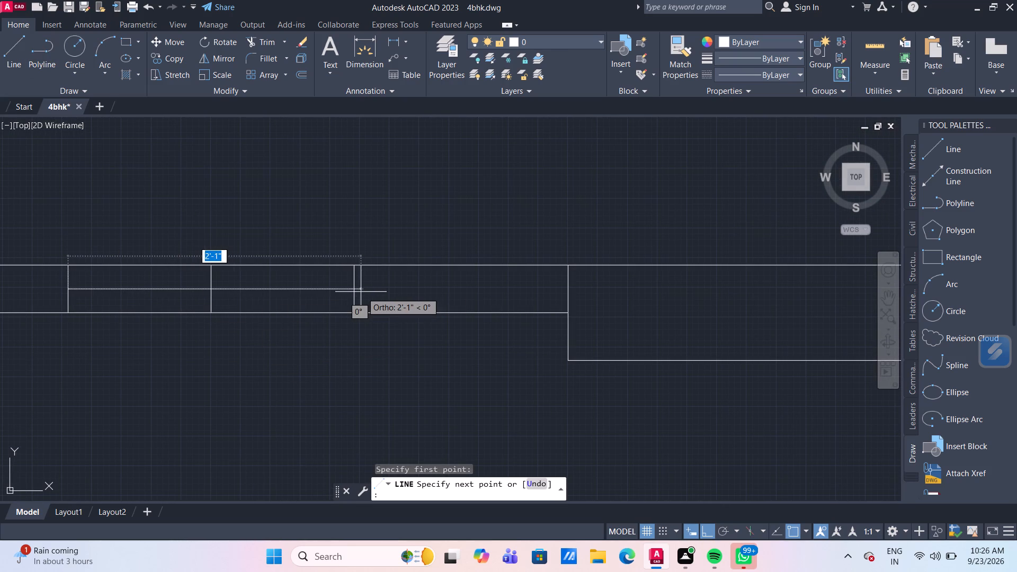
pyautogui.click(356, 293)
pyautogui.press('Return')
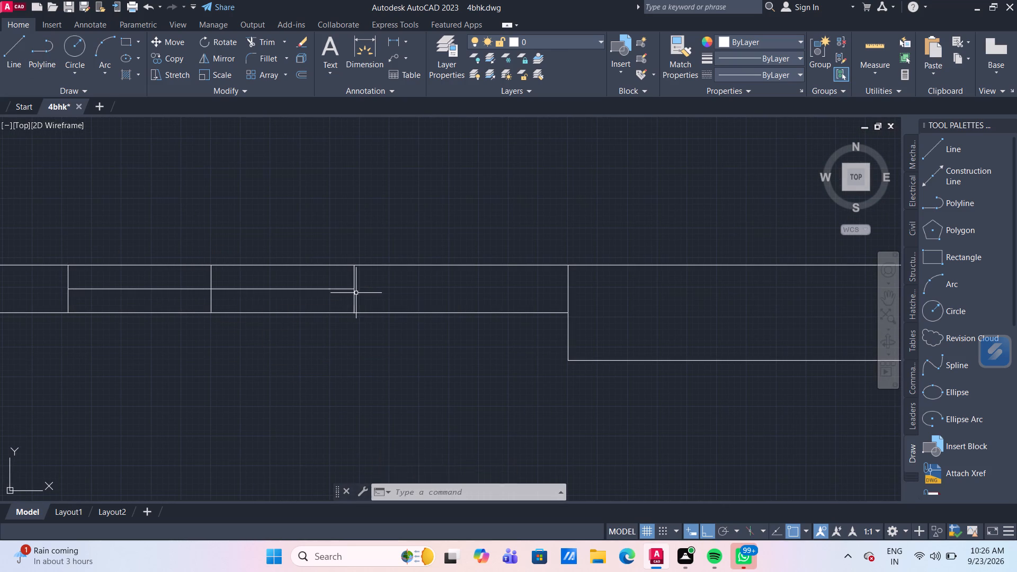
# Draw a horizontal line about 2' long in the top opening, joining the midpoints of its left and right inner cross lines.
pyautogui.scroll(-4, 405, 256)
pyautogui.scroll(-1, 412, 195)
pyautogui.moveTo(412, 195); pyautogui.dragTo(295, 386, button='middle')
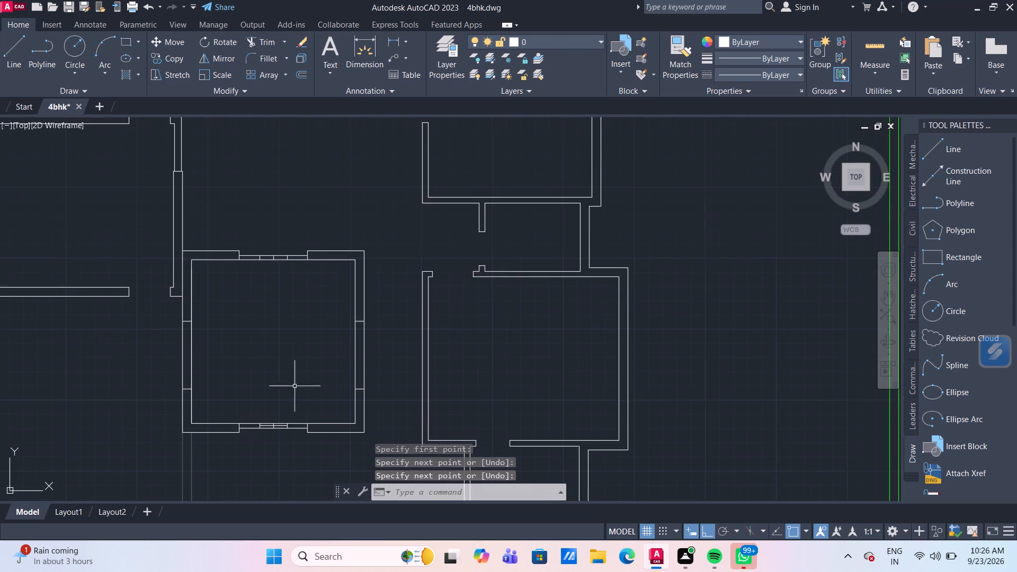
pyautogui.scroll(1, 262, 273)
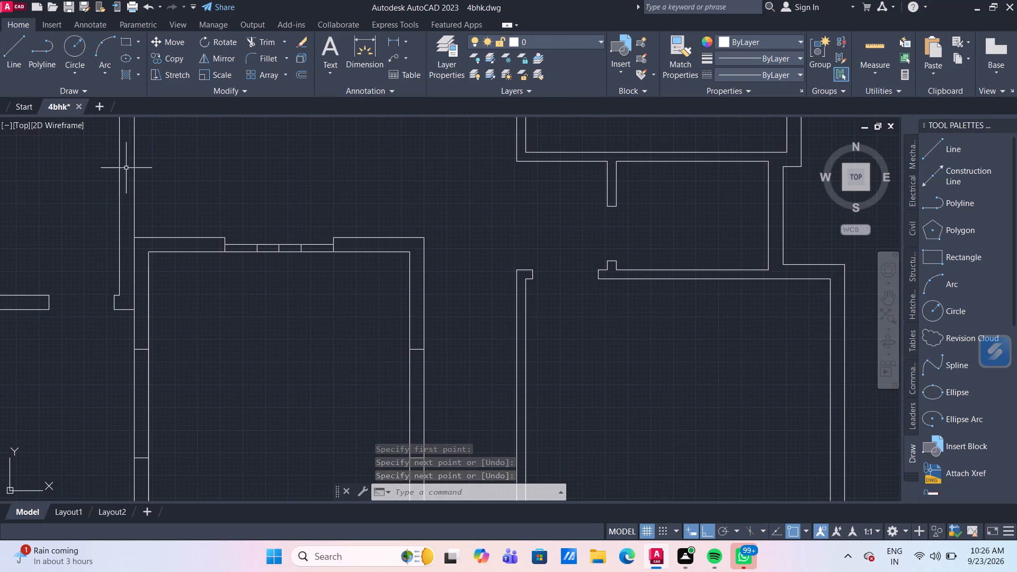
pyautogui.click(13, 62)
pyautogui.scroll(3, 272, 207)
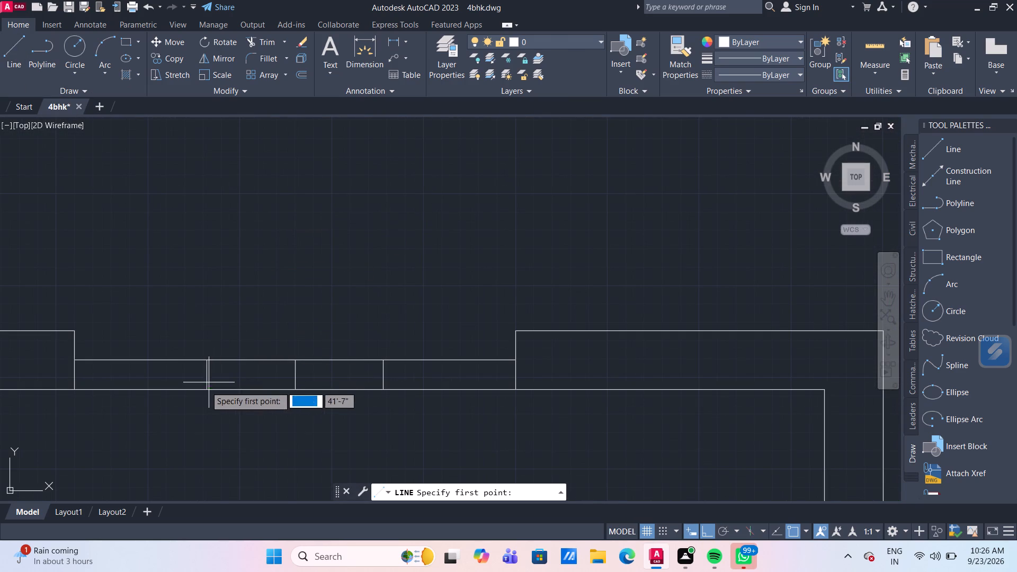
pyautogui.click(206, 376)
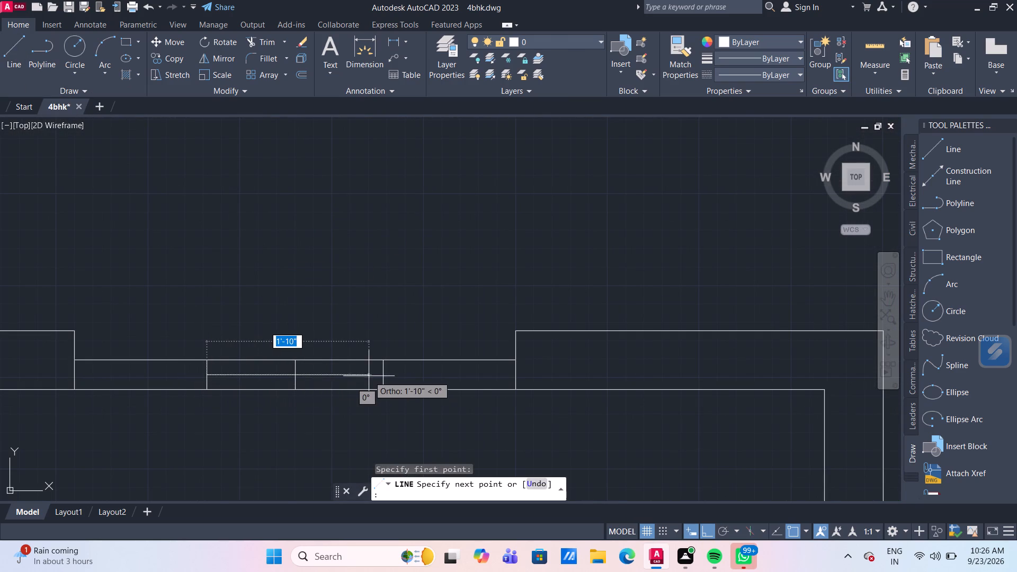
pyautogui.click(383, 376)
pyautogui.press('Return')
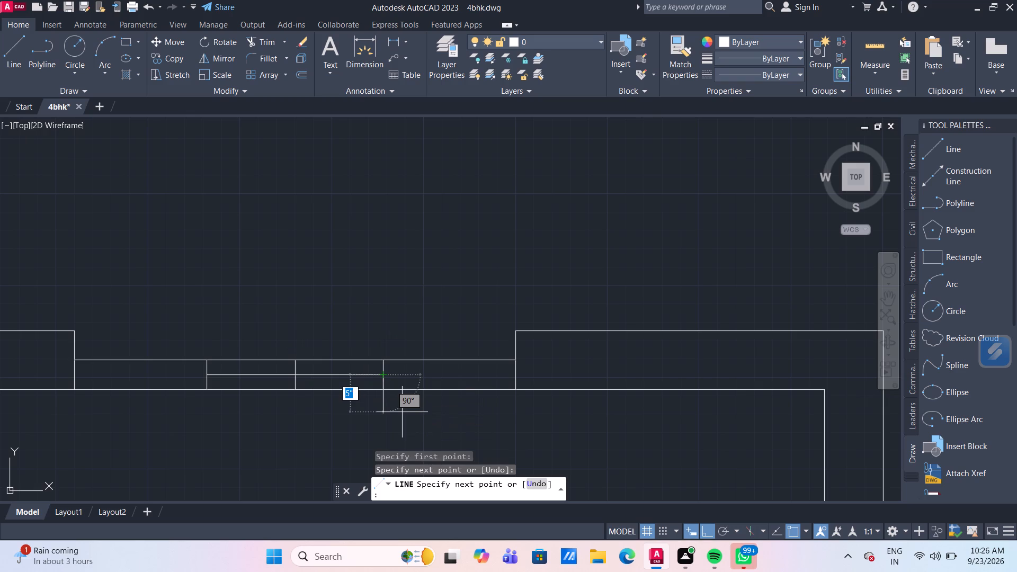
# Draw a vertical centre line about 5' long in the central room's left wall opening, between the midpoints of its end lines.
pyautogui.scroll(-6, 402, 412)
pyautogui.moveTo(432, 413); pyautogui.dragTo(392, 260, button='middle')
pyautogui.scroll(3, 345, 302)
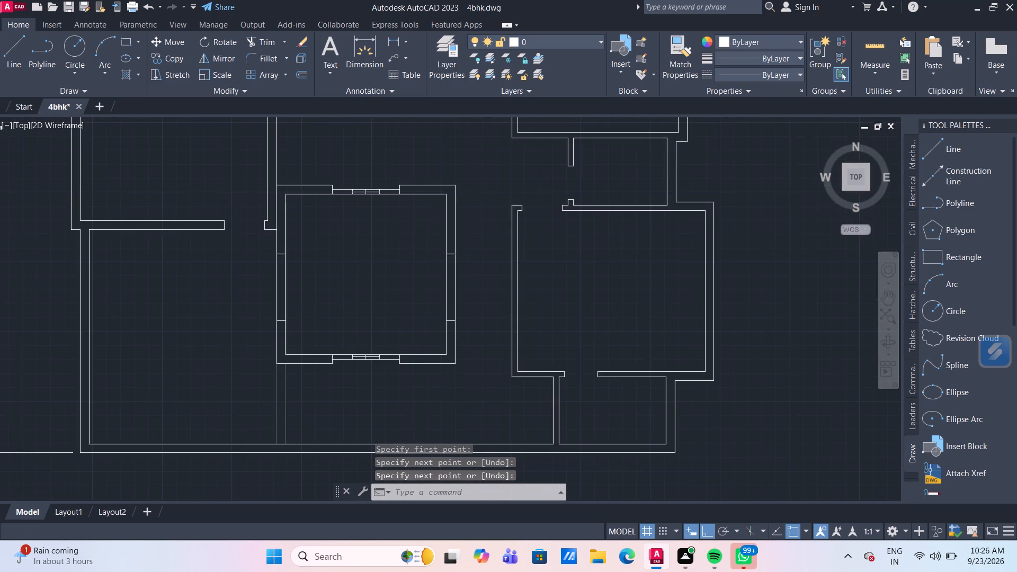
pyautogui.click(12, 47)
pyautogui.scroll(2, 341, 252)
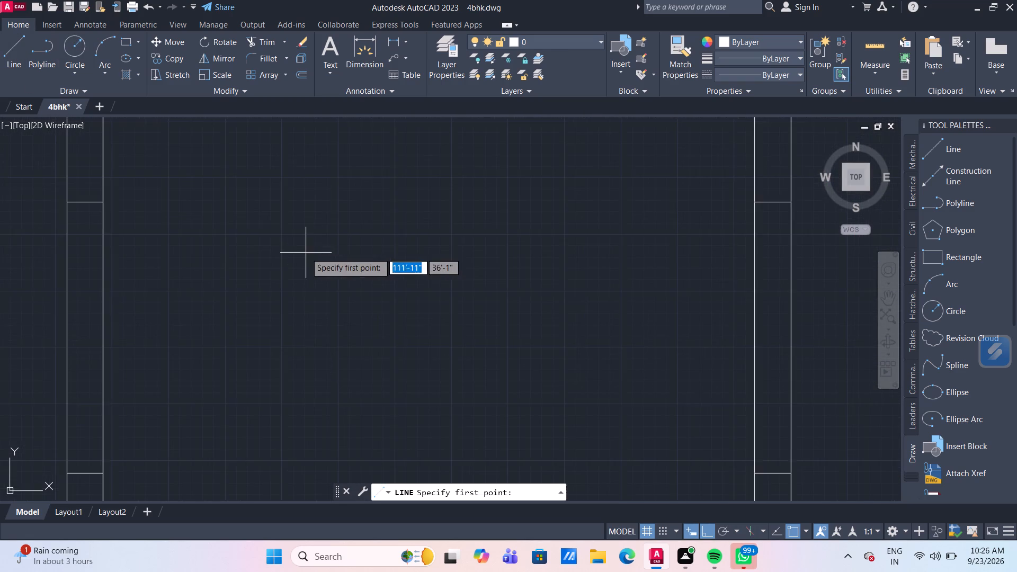
pyautogui.moveTo(306, 253); pyautogui.dragTo(317, 200, button='middle')
pyautogui.scroll(-1, 316, 205)
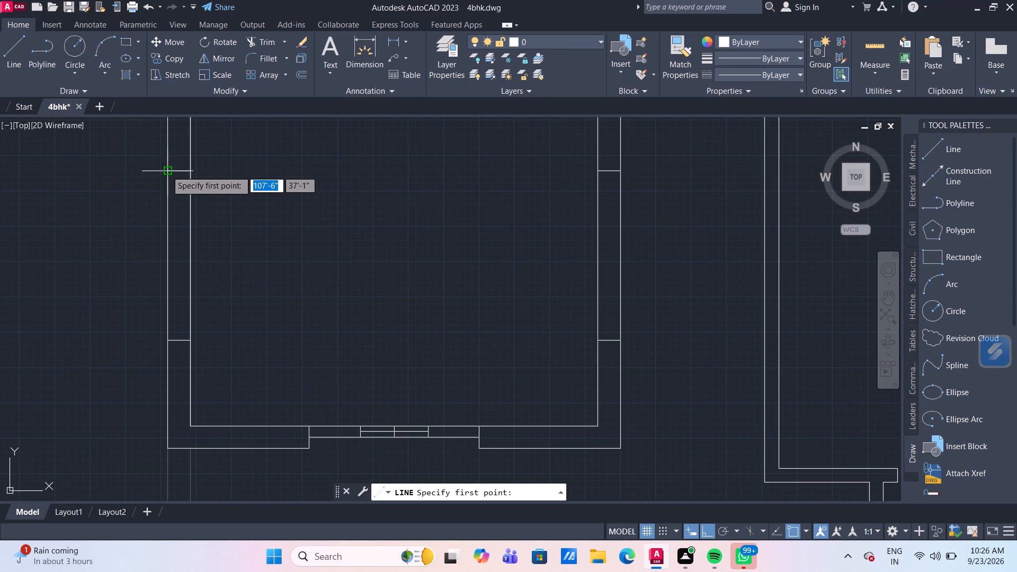
pyautogui.click(177, 171)
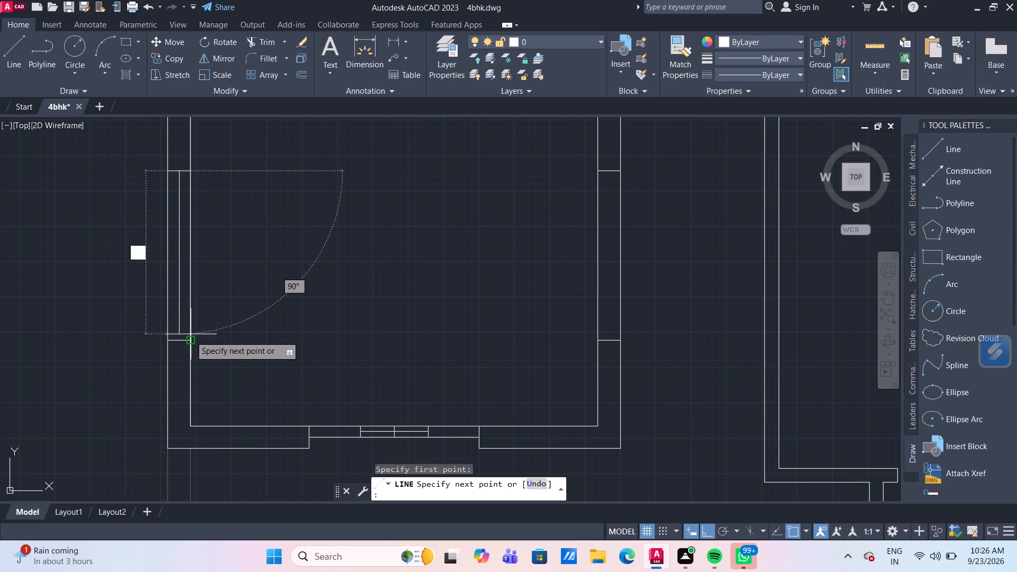
pyautogui.click(176, 343)
pyautogui.press('Return')
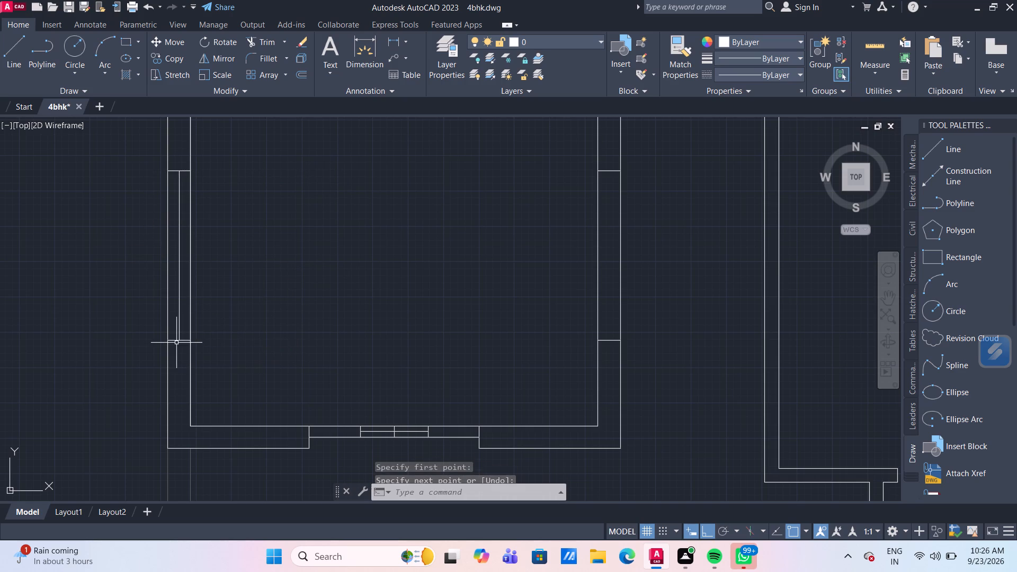
# Draw a vertical centre line about 5' long in the central room's right wall opening, between the midpoints of its end lines.
pyautogui.click(17, 56)
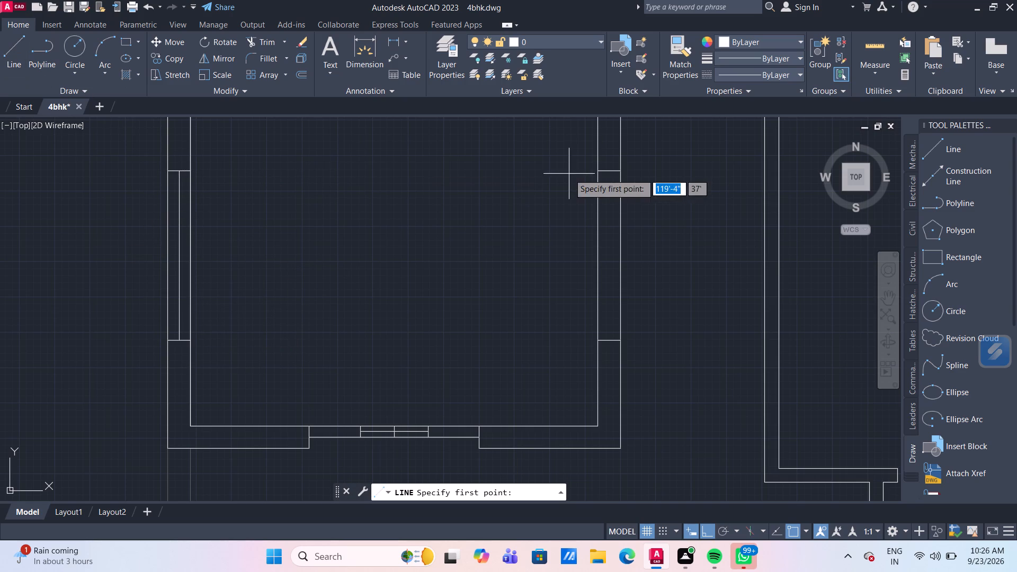
pyautogui.click(610, 171)
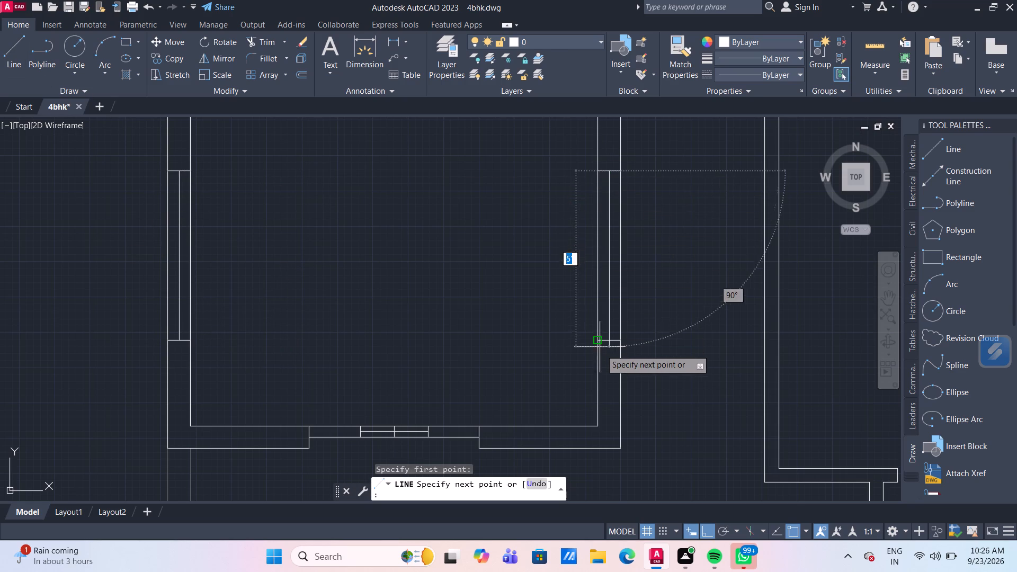
pyautogui.click(609, 337)
pyautogui.press('Return')
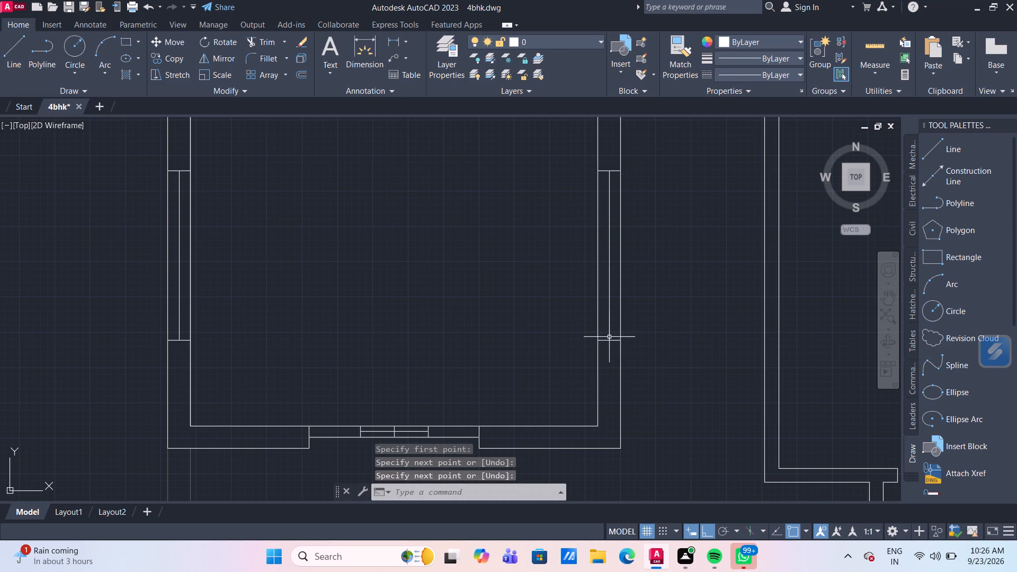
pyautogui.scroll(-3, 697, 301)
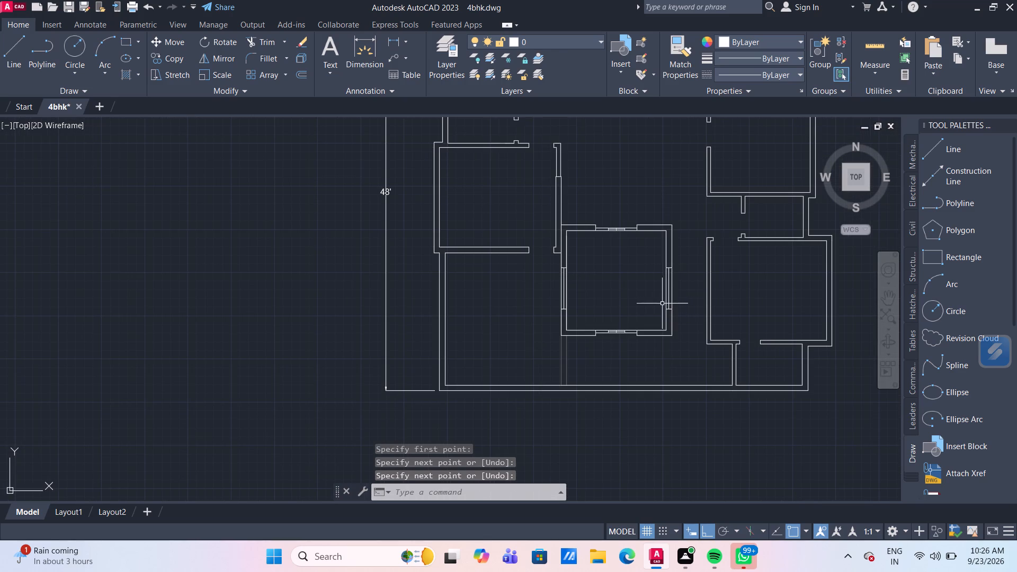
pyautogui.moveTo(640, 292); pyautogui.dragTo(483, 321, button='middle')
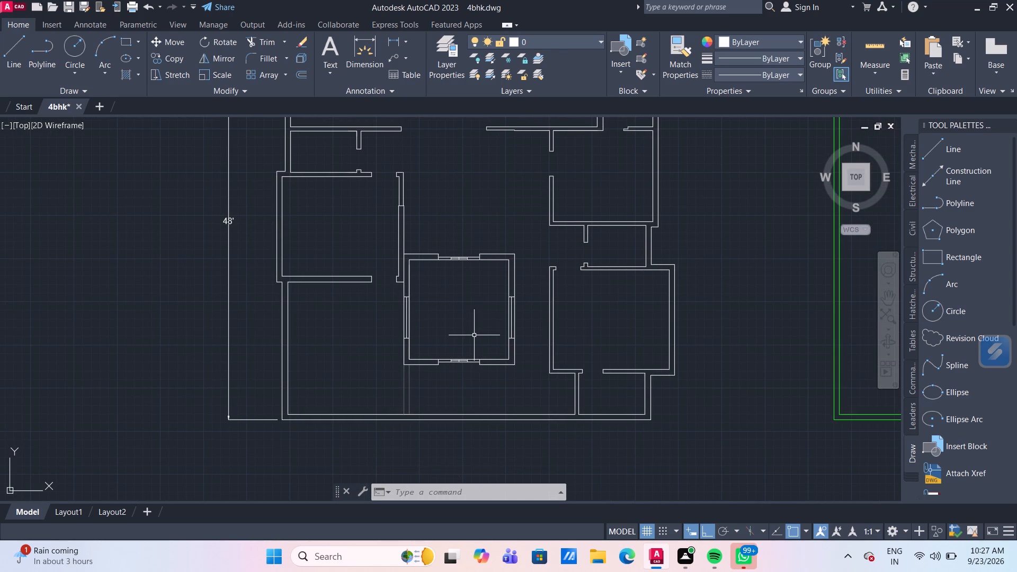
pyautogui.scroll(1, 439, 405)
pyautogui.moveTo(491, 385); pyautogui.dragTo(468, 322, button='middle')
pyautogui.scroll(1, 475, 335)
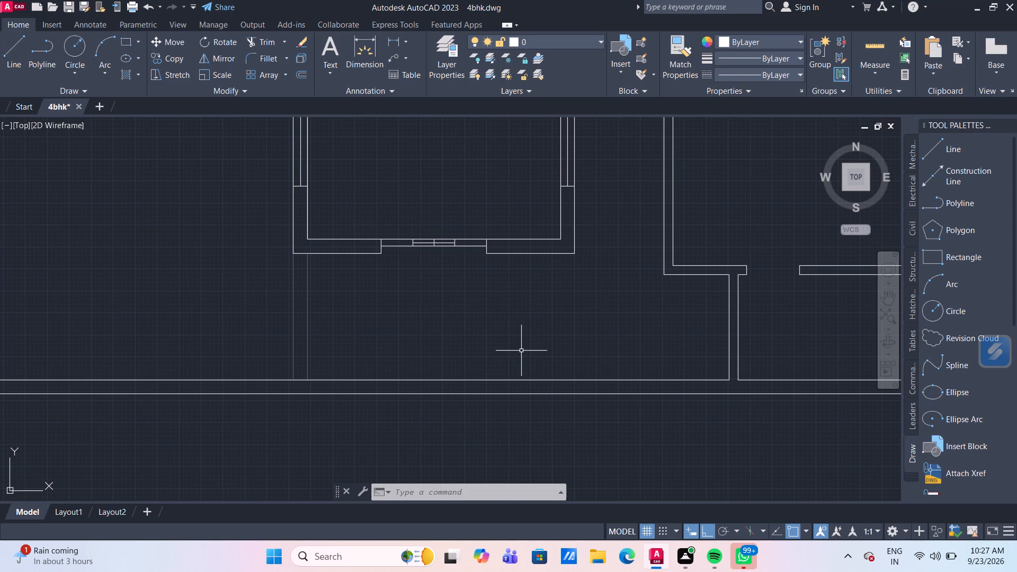
# Draw a three-sided outline below the outer bottom wall, from the central room's right edge: 2'6" down, 10' left and back up to the wall.
pyautogui.click(17, 58)
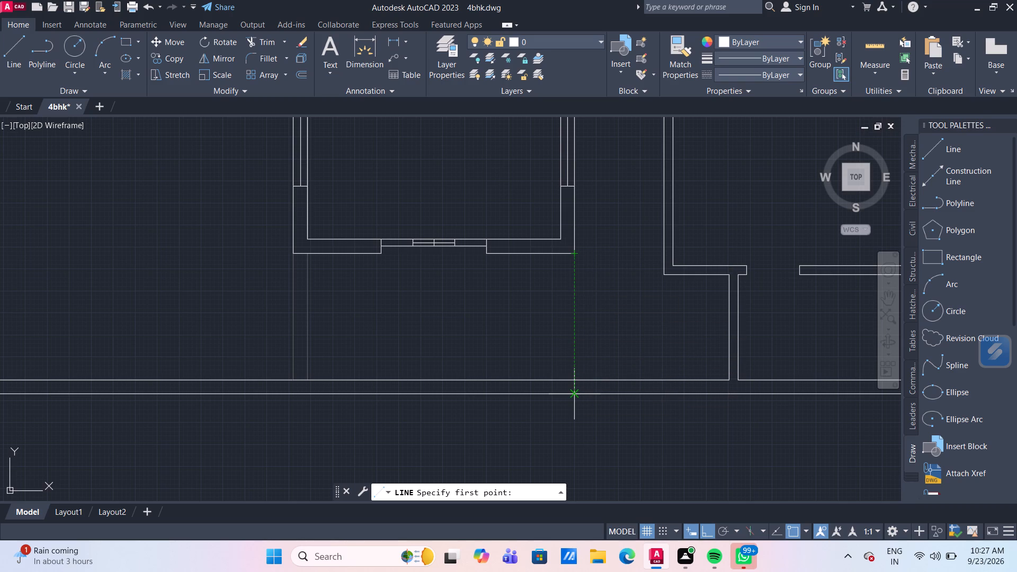
pyautogui.moveTo(575, 394); pyautogui.dragTo(572, 411)
pyautogui.moveTo(576, 439); pyautogui.dragTo(576, 335, button='middle')
pyautogui.scroll(-1, 576, 370)
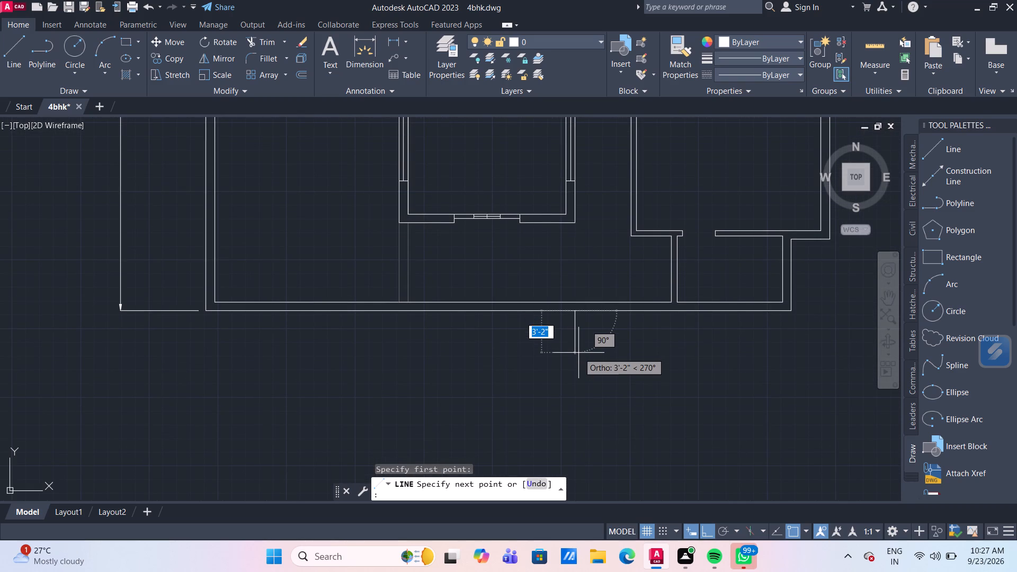
pyautogui.scroll(1, 578, 353)
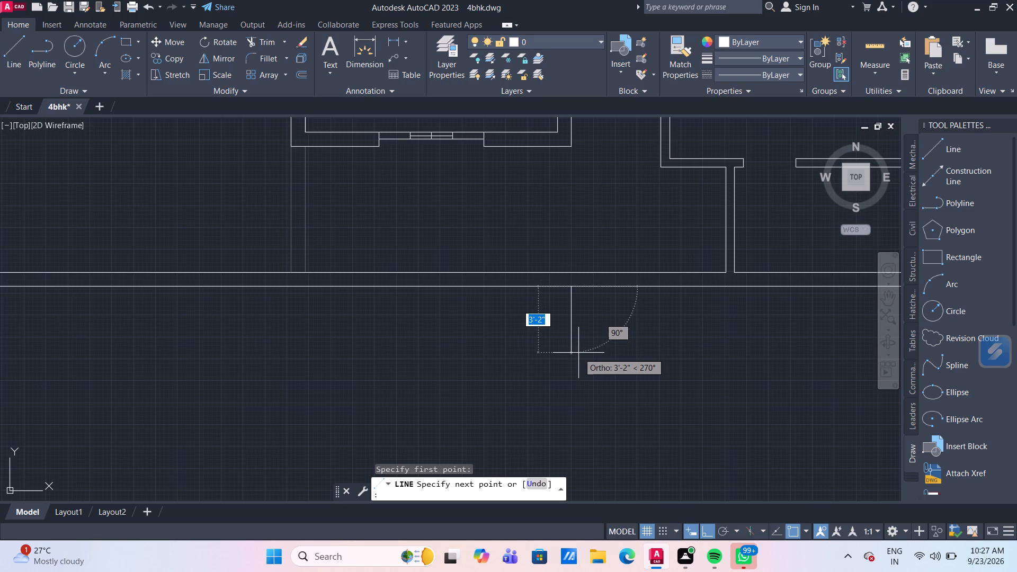
pyautogui.write('2\'6"')
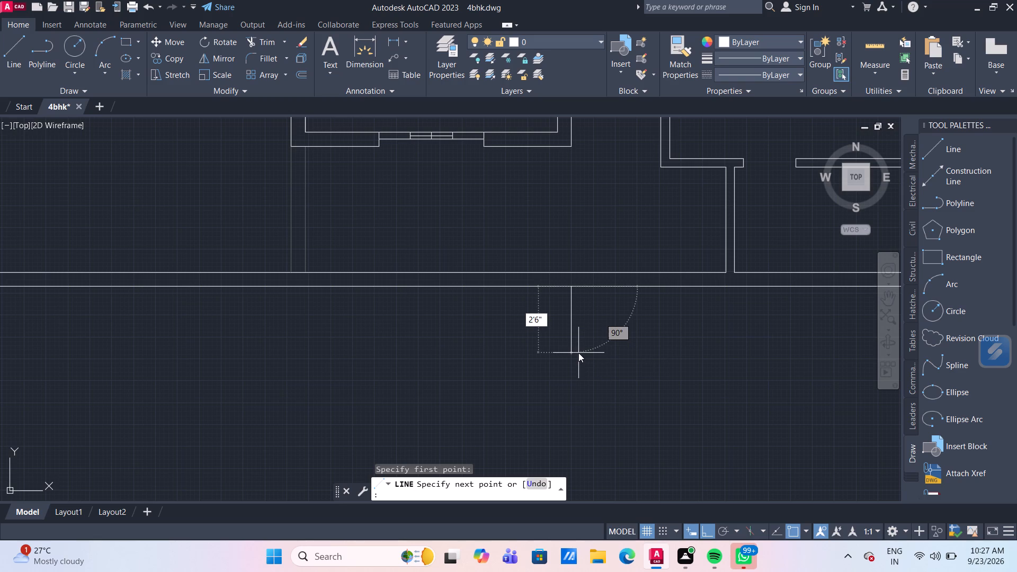
pyautogui.press('Return')
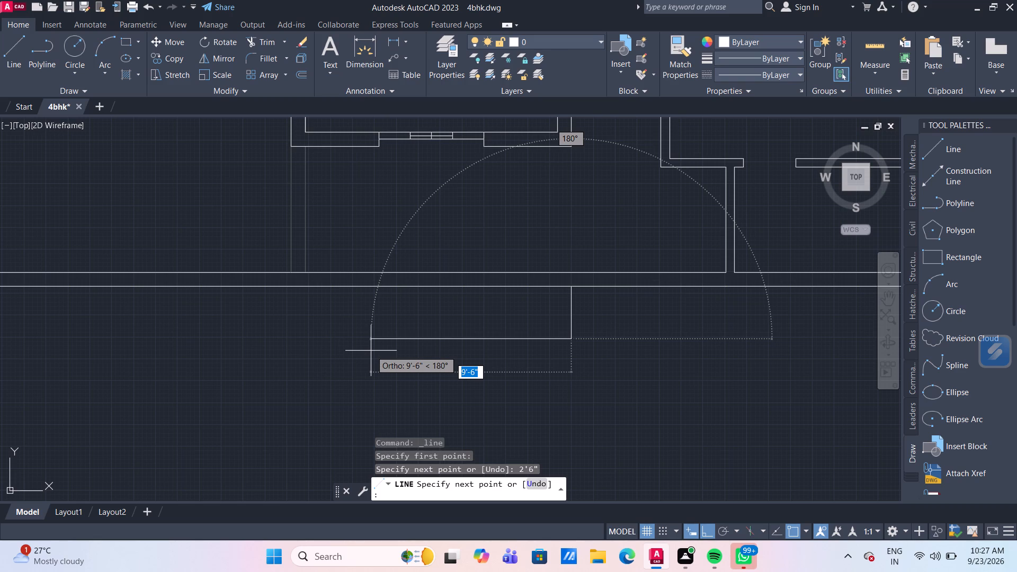
pyautogui.write("10'")
pyautogui.press('Return')
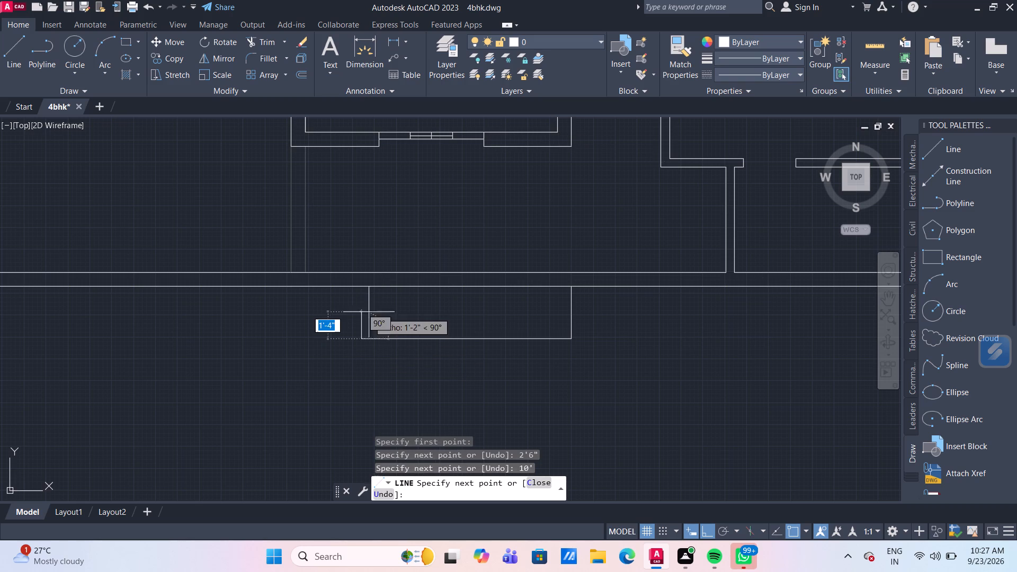
pyautogui.click(361, 287)
pyautogui.press('Return')
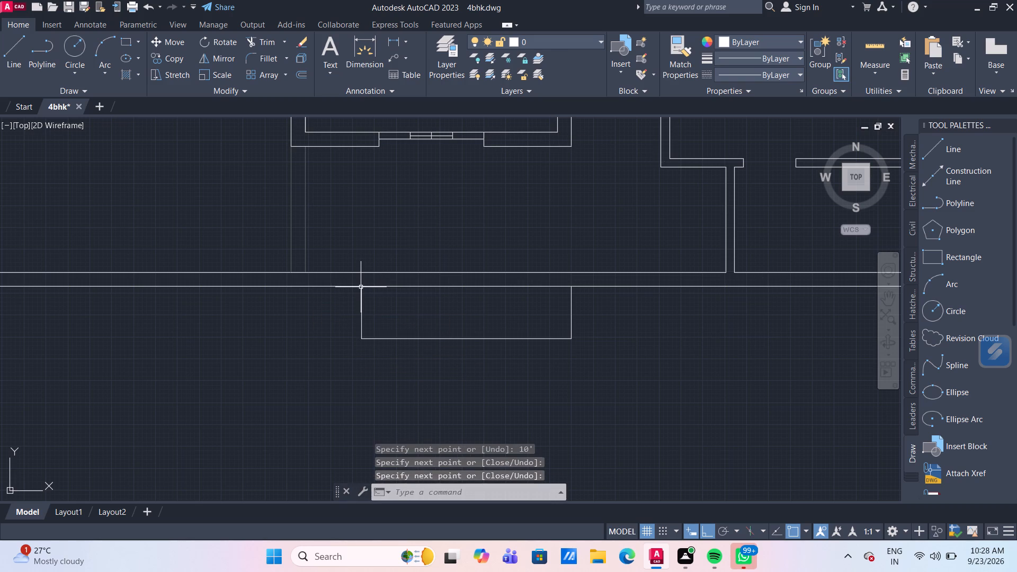
# Offset the outline's bottom line upward by 10" twice to form the step treads.
pyautogui.press('o')
pyautogui.press('Return')
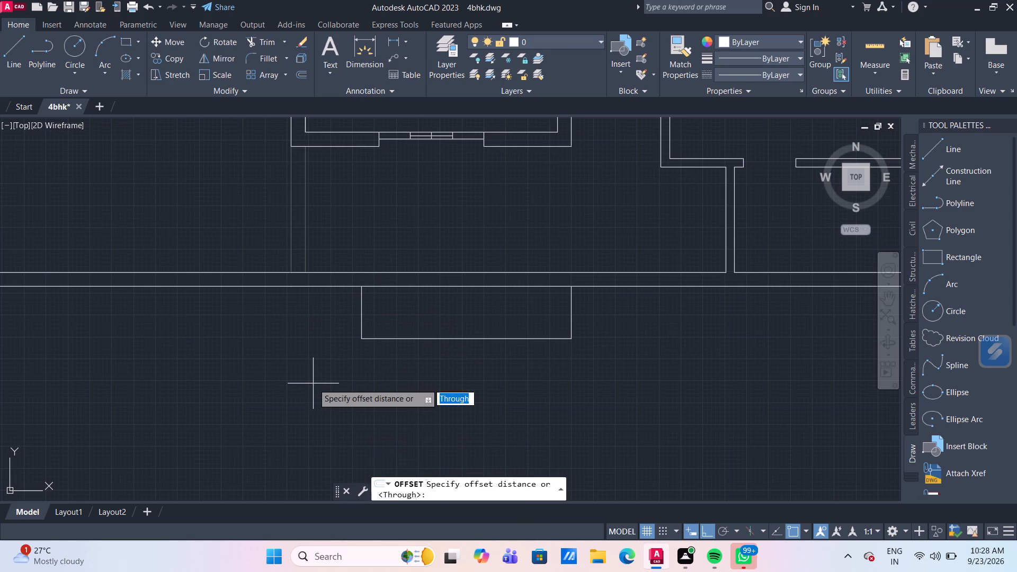
pyautogui.press('Return')
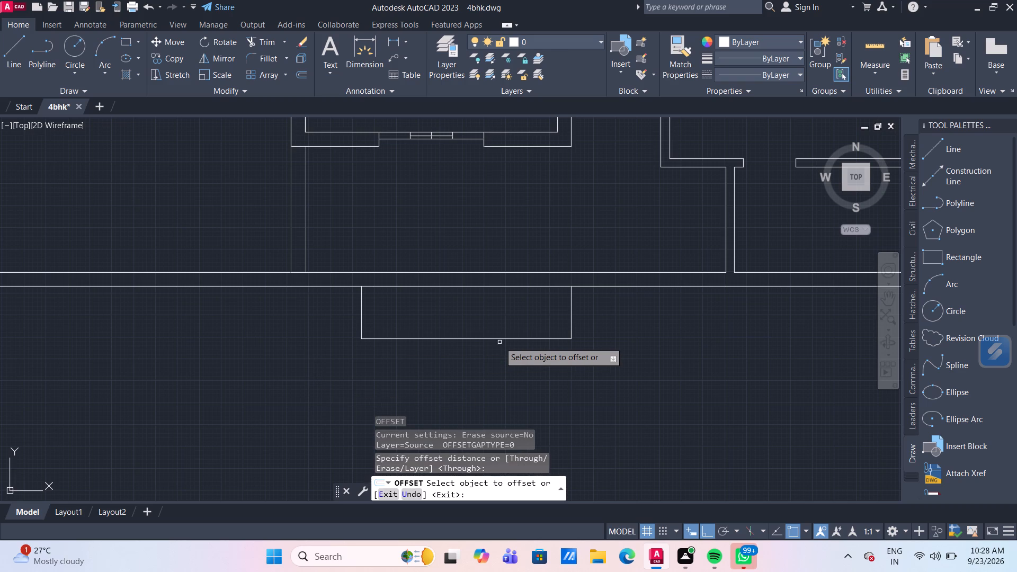
pyautogui.click(499, 340)
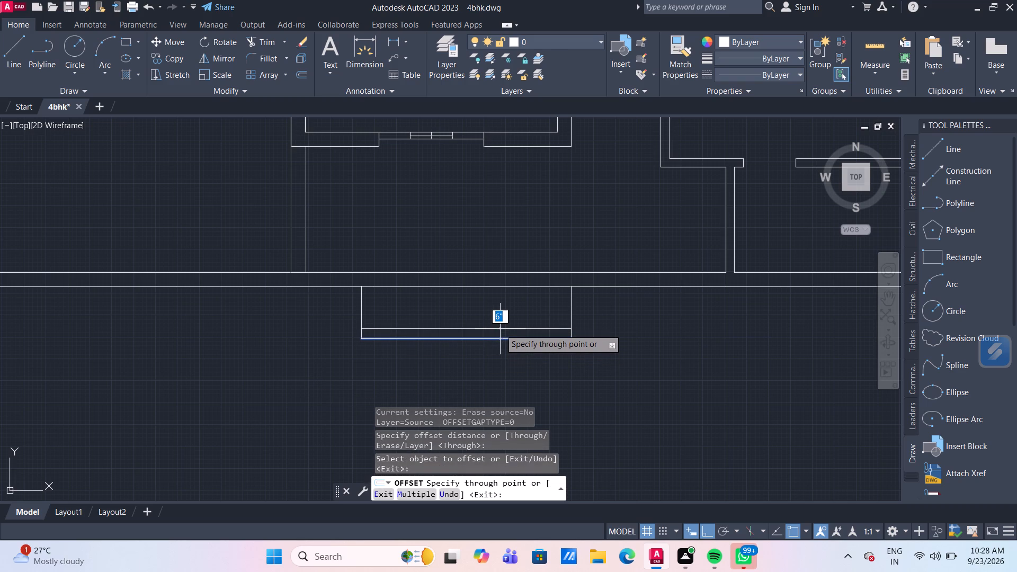
pyautogui.write('10"')
pyautogui.press('Return')
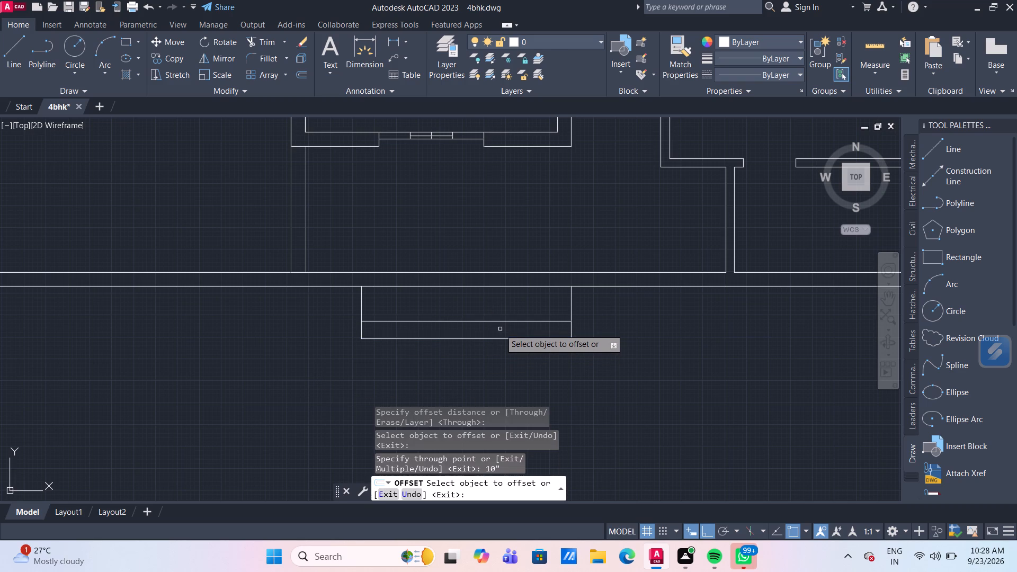
pyautogui.click(496, 322)
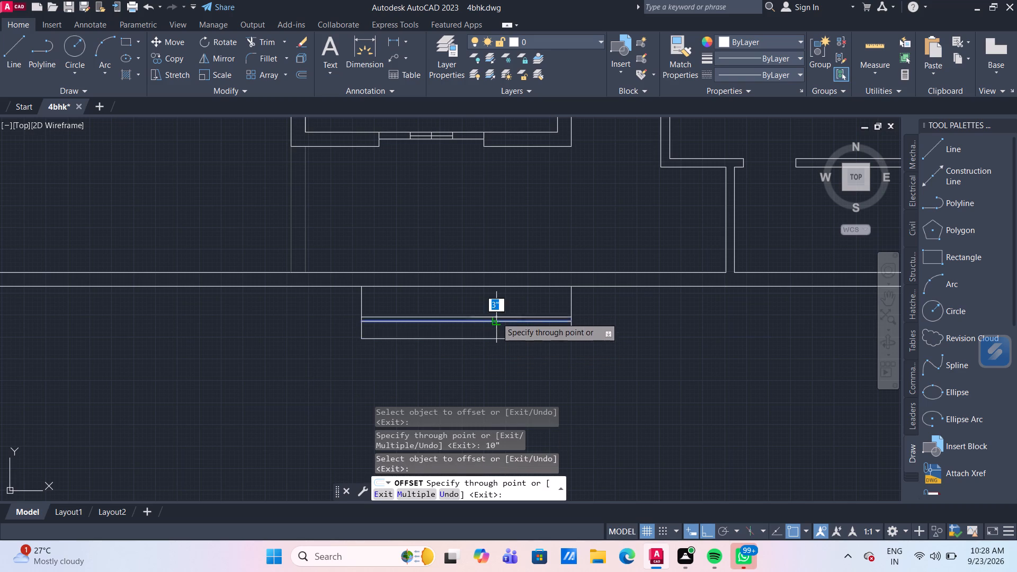
pyautogui.write('10')
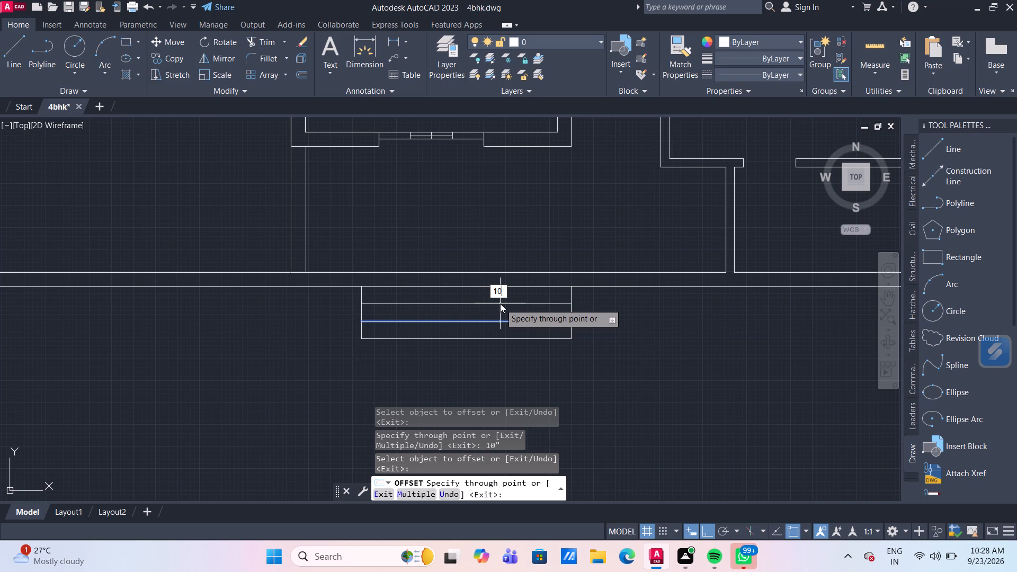
pyautogui.hotkey('shift', '"')
pyautogui.press('Return')
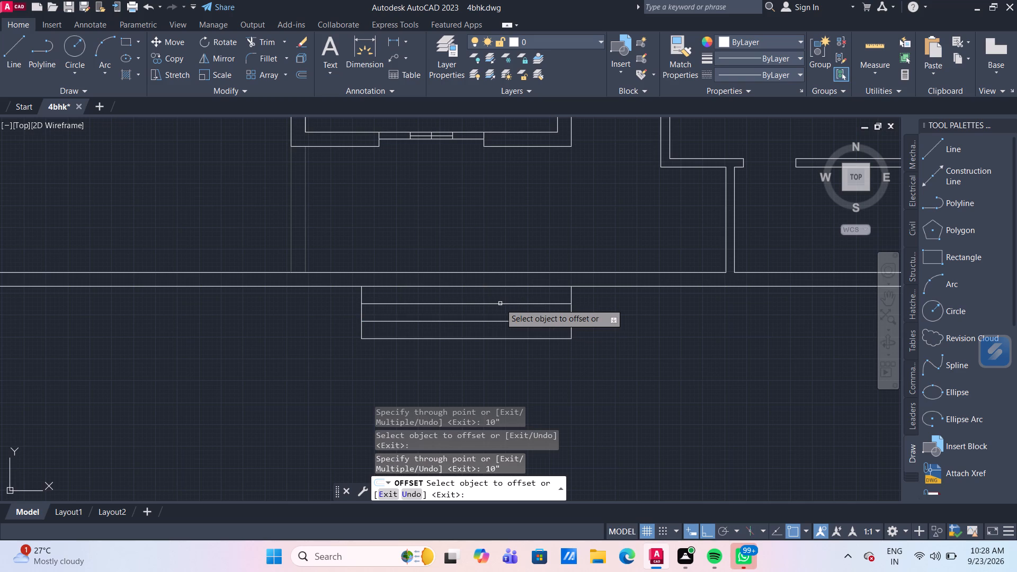
pyautogui.scroll(-1, 500, 303)
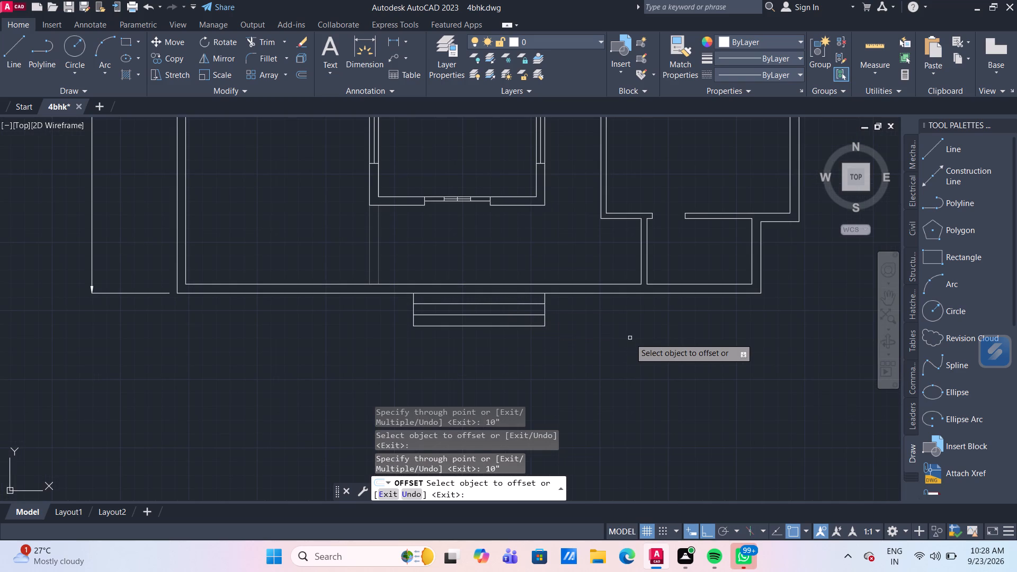
pyautogui.press('Escape')
# Examine the overall floor plan, the central room and the door openings of the rooms on its right side.
pyautogui.scroll(-2, 630, 338)
pyautogui.moveTo(714, 346); pyautogui.dragTo(608, 381, button='middle')
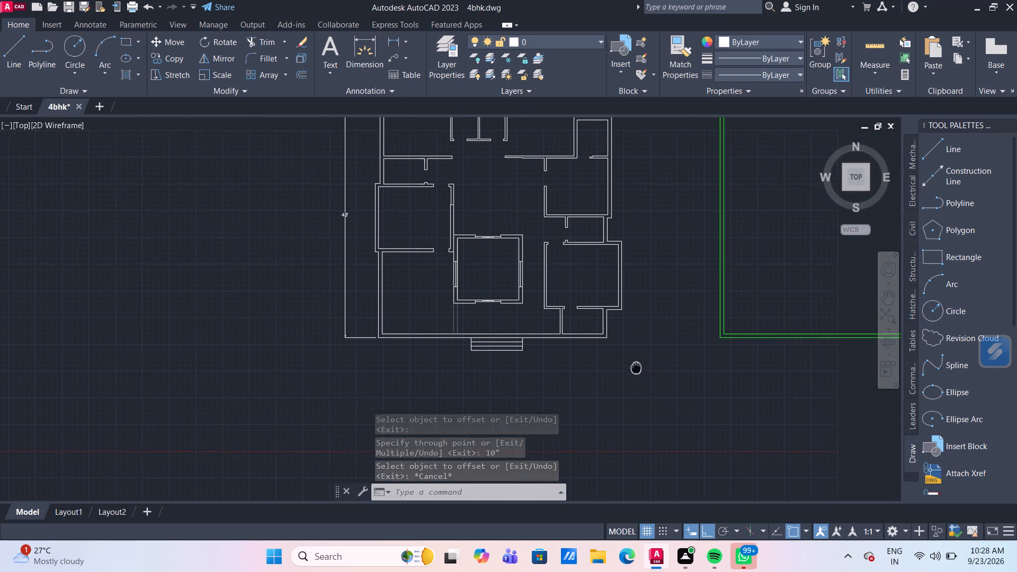
pyautogui.moveTo(608, 381); pyautogui.dragTo(596, 386, button='middle')
pyautogui.scroll(-1, 612, 305)
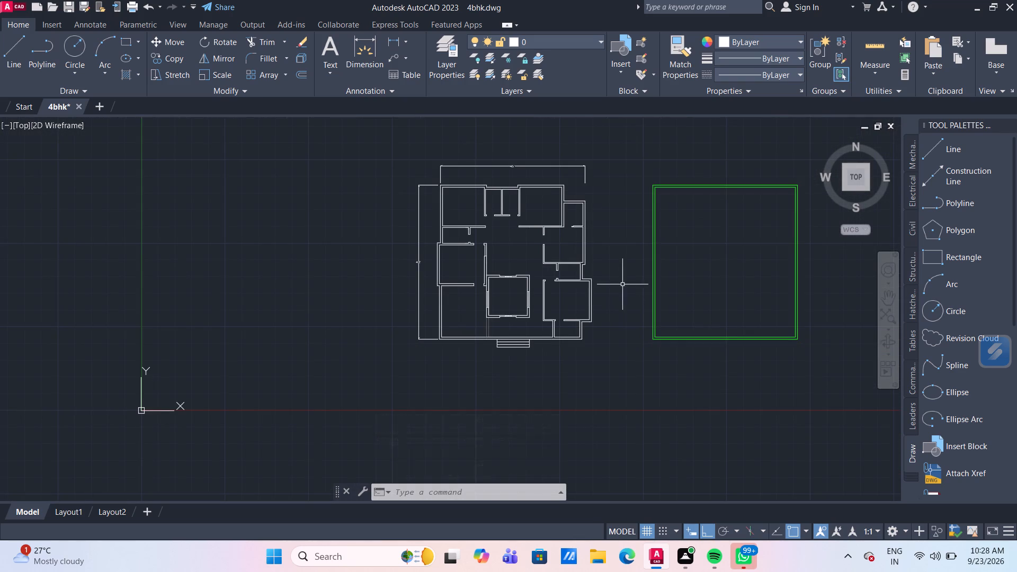
pyautogui.moveTo(622, 284); pyautogui.dragTo(594, 287, button='middle')
pyautogui.scroll(1, 594, 296)
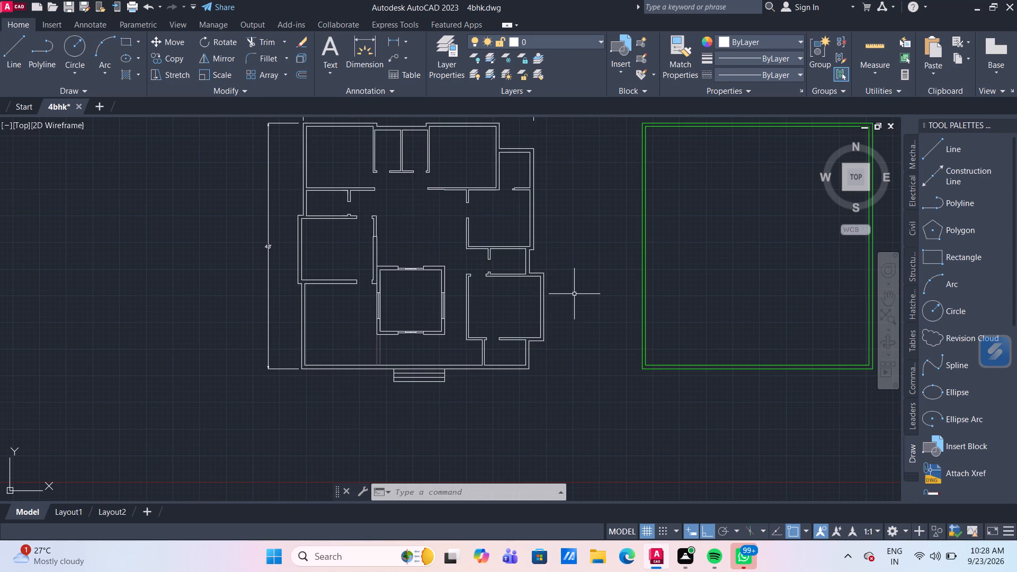
pyautogui.scroll(1, 433, 255)
pyautogui.moveTo(433, 255); pyautogui.dragTo(481, 264, button='middle')
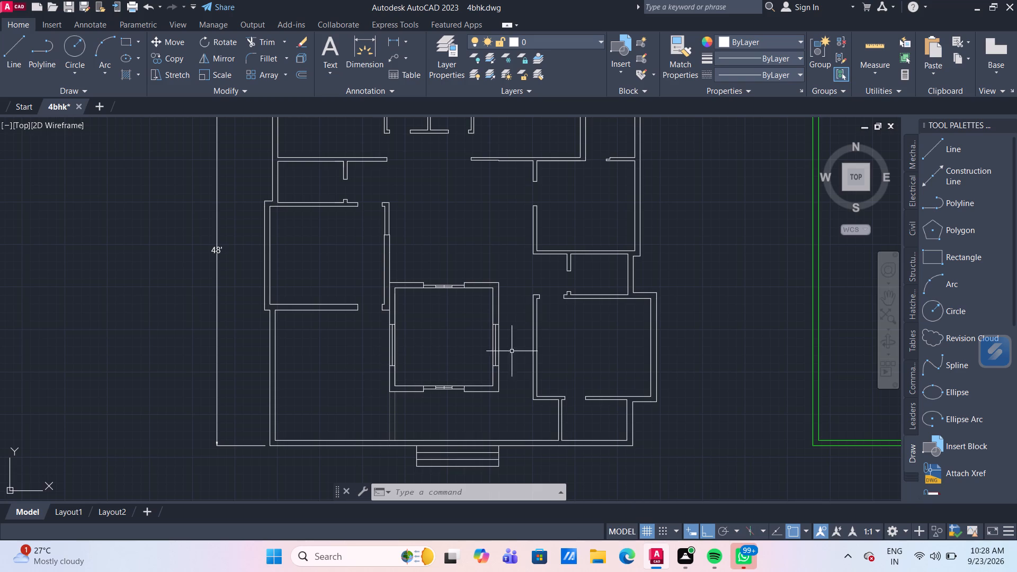
pyautogui.scroll(1, 580, 409)
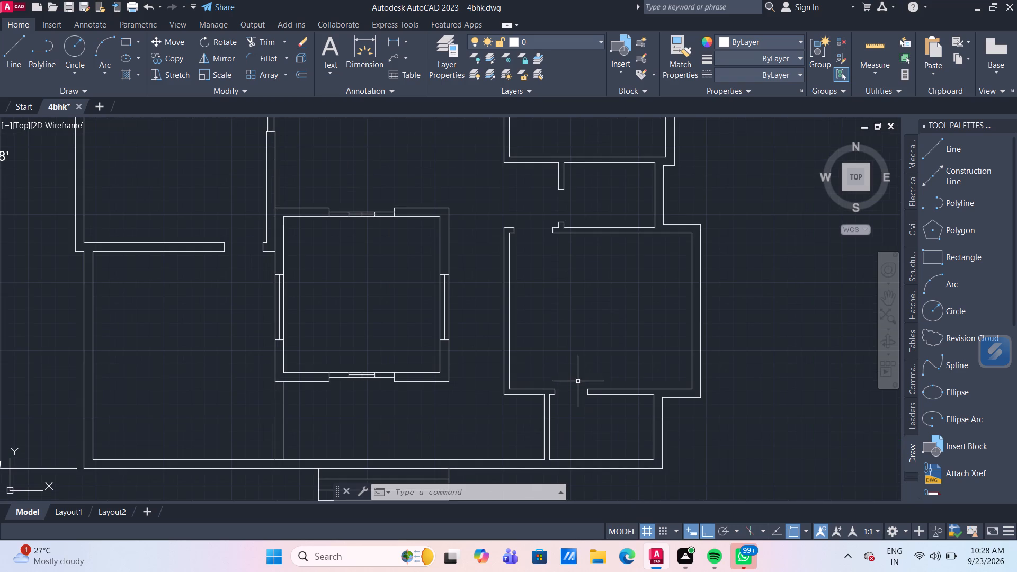
pyautogui.moveTo(578, 378); pyautogui.dragTo(522, 311, button='middle')
pyautogui.scroll(-1, 512, 311)
pyautogui.moveTo(648, 301); pyautogui.dragTo(578, 289, button='middle')
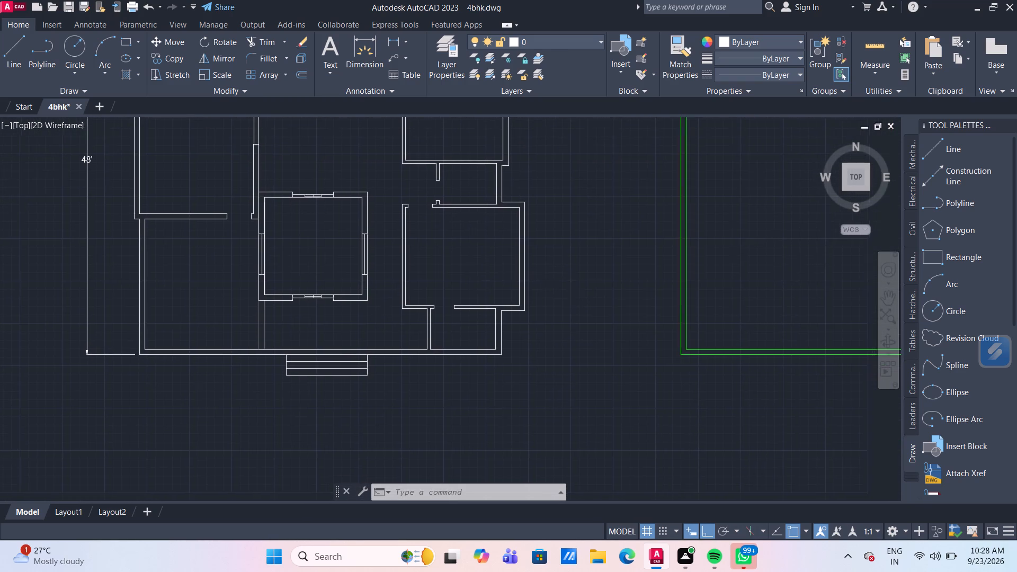
# Start a door symbol in the empty area below the plan with a 3" horizontal line drawn to the right.
pyautogui.moveTo(544, 321); pyautogui.dragTo(521, 166, button='middle')
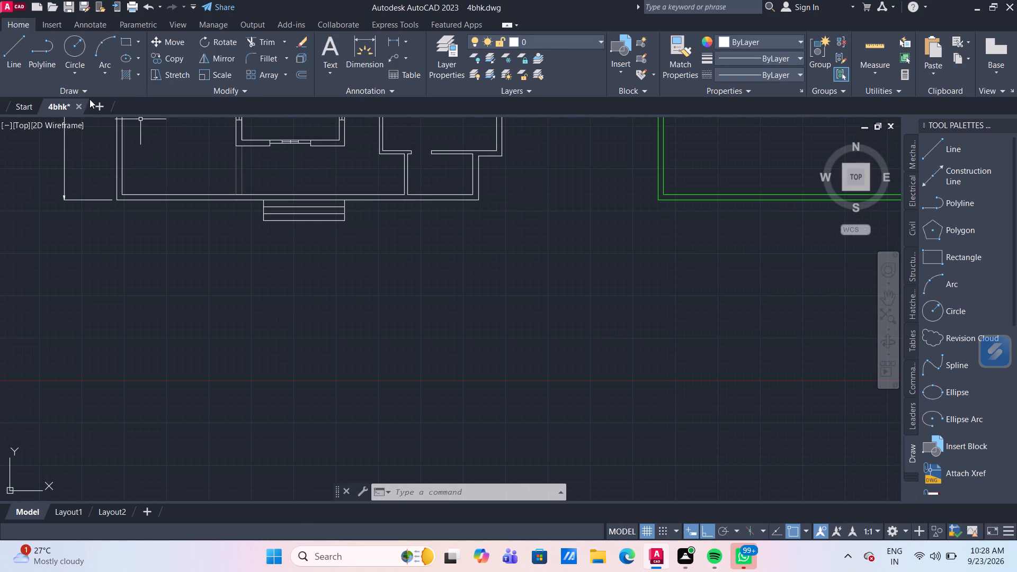
pyautogui.moveTo(11, 47); pyautogui.dragTo(22, 59)
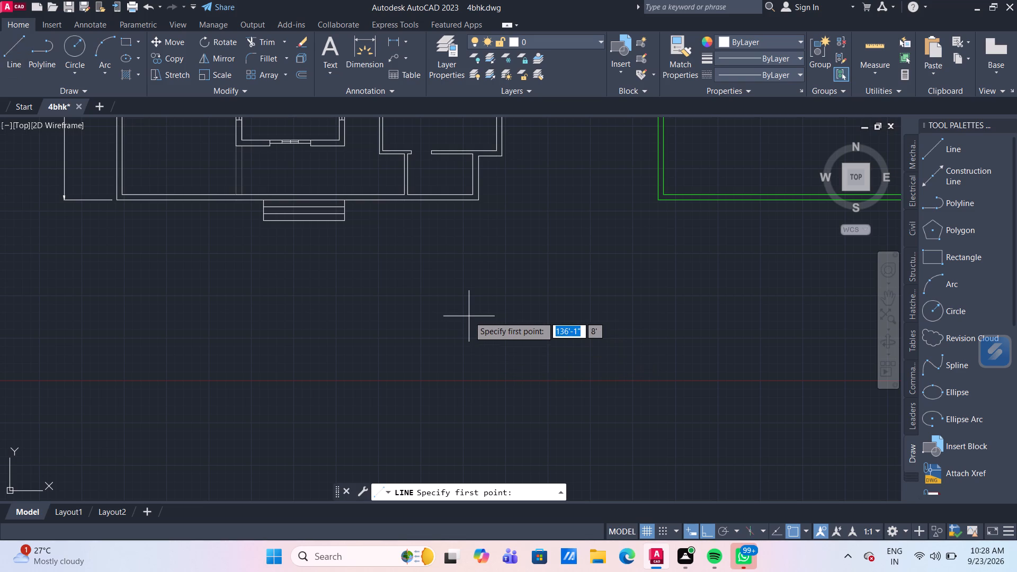
pyautogui.moveTo(505, 320); pyautogui.dragTo(441, 339, button='middle')
pyautogui.click(441, 339)
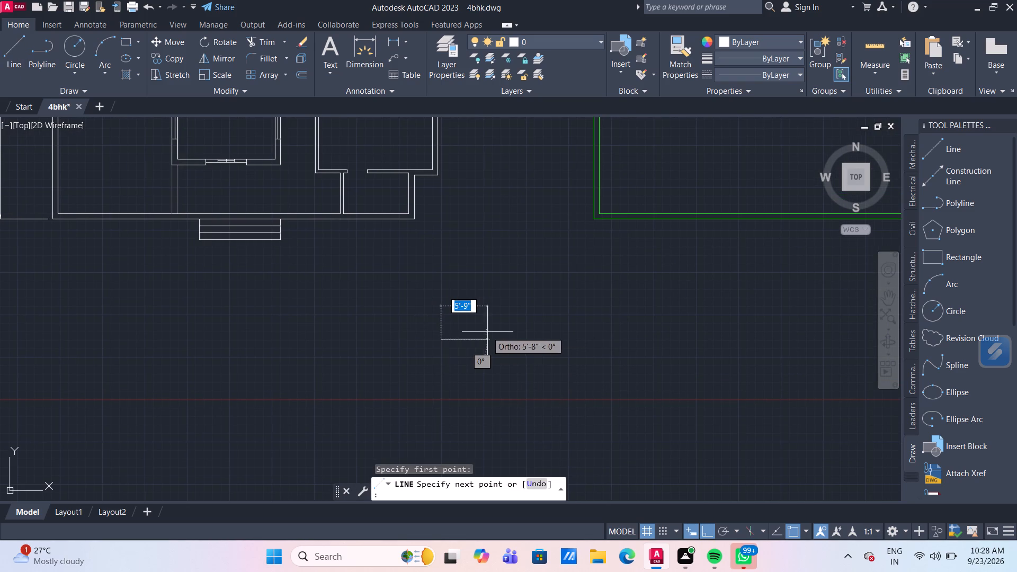
pyautogui.write('2"')
pyautogui.press('Return')
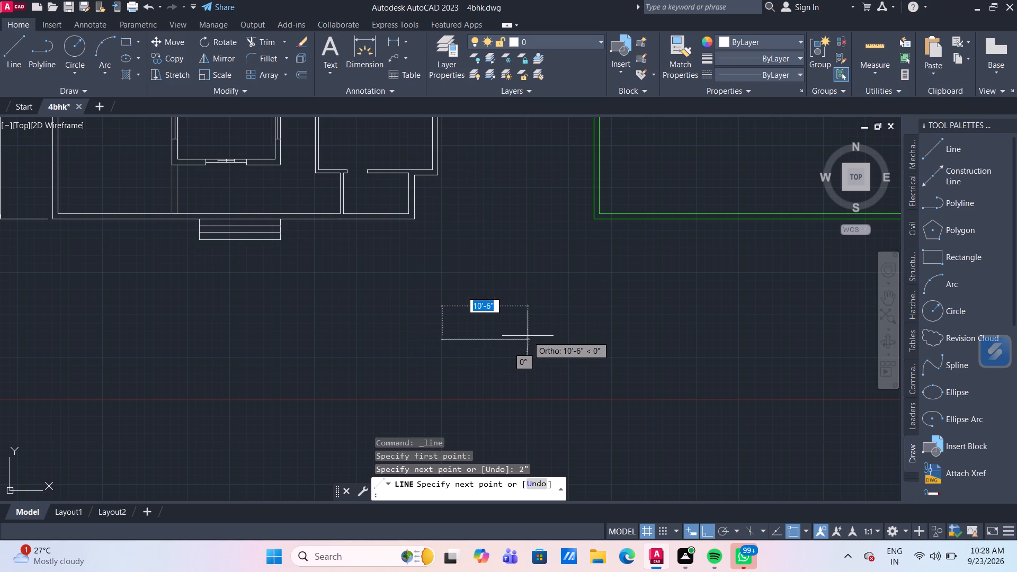
pyautogui.hotkey('ctrl', 'z')
pyautogui.write('3"')
pyautogui.press('Return')
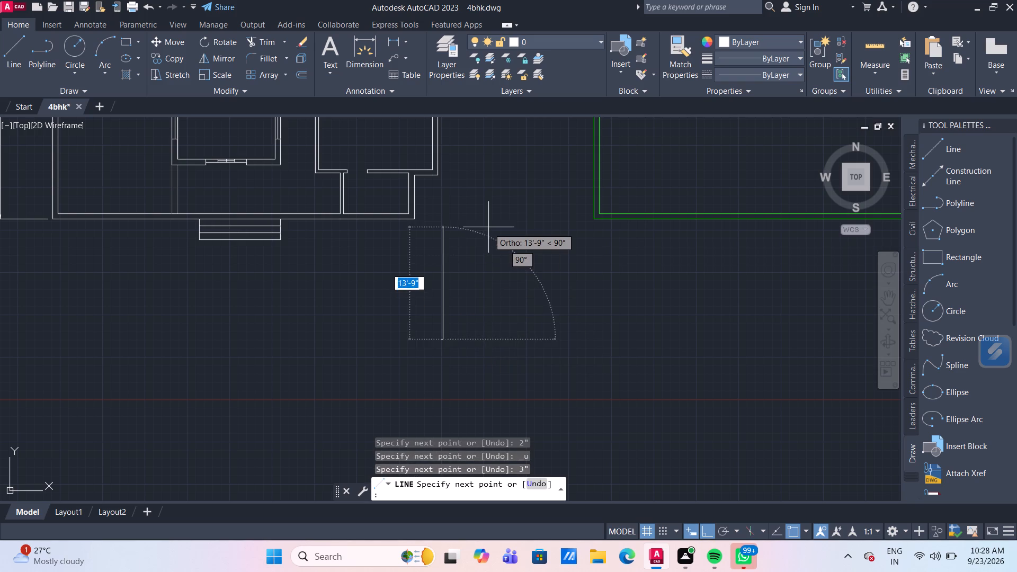
# Draw the door leaf from the 3" line's right end: 2'6" up, 1" right, back down to the base level and across to the leaf's start.
pyautogui.scroll(2, 475, 258)
pyautogui.scroll(-1, 475, 258)
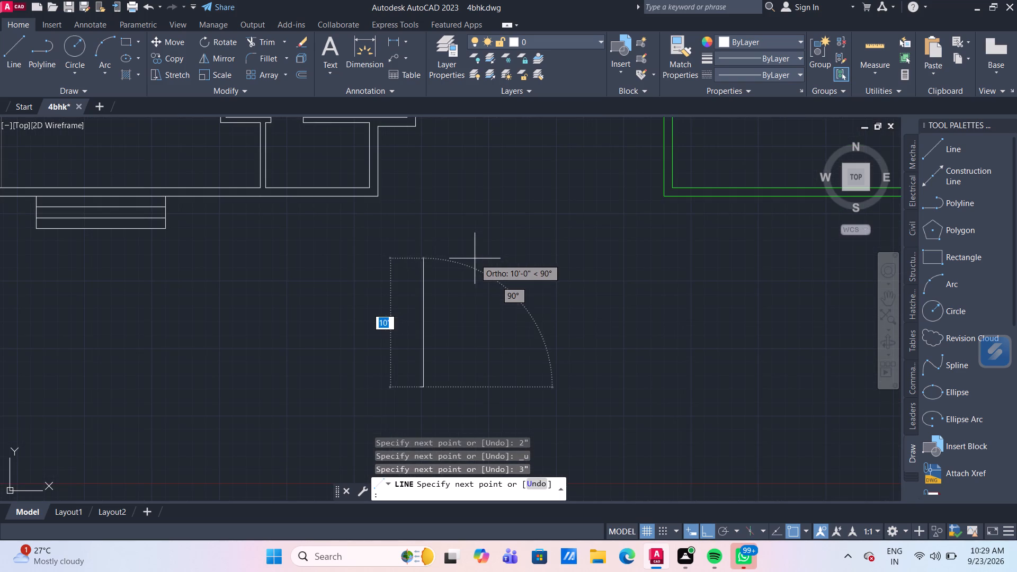
pyautogui.scroll(-1, 470, 298)
pyautogui.moveTo(470, 298); pyautogui.dragTo(461, 270, button='middle')
pyautogui.scroll(2, 425, 320)
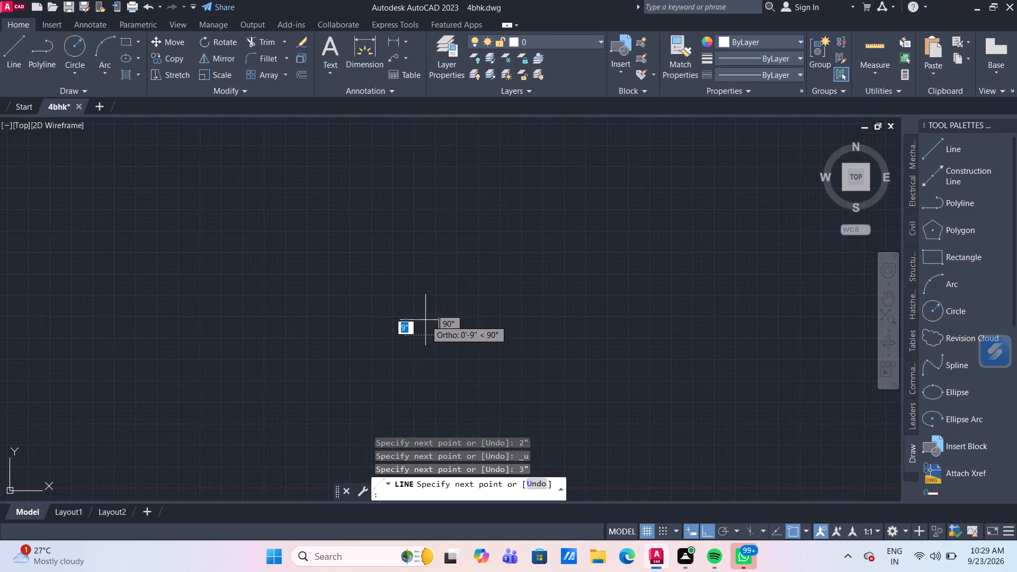
pyautogui.scroll(1, 425, 320)
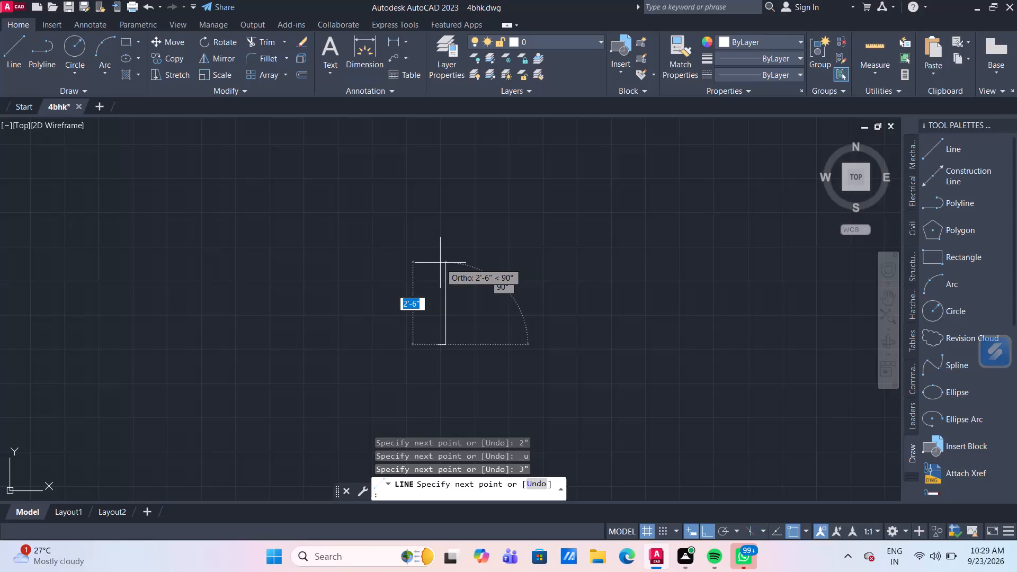
pyautogui.write("2'")
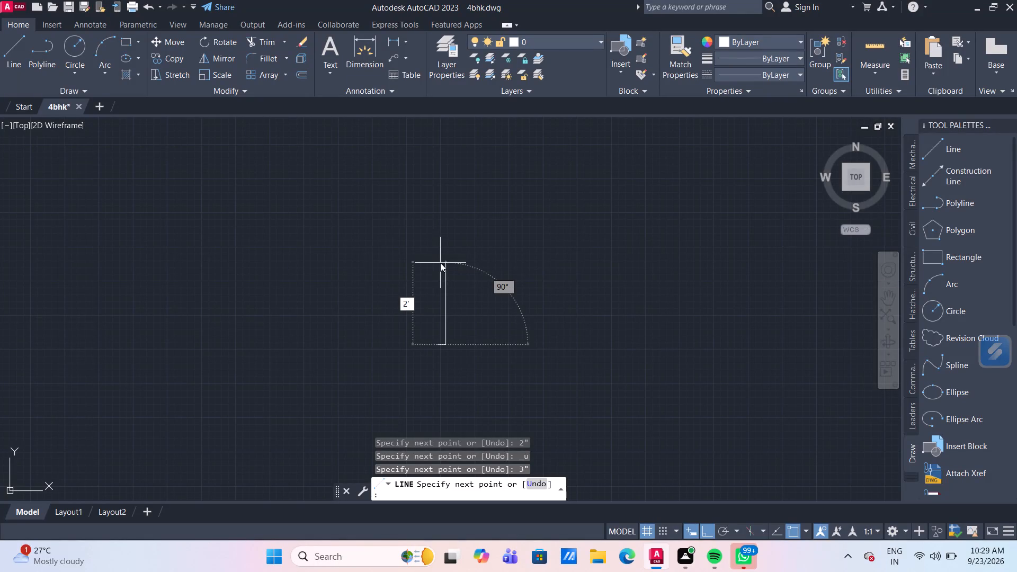
pyautogui.write('6"')
pyautogui.press('Return')
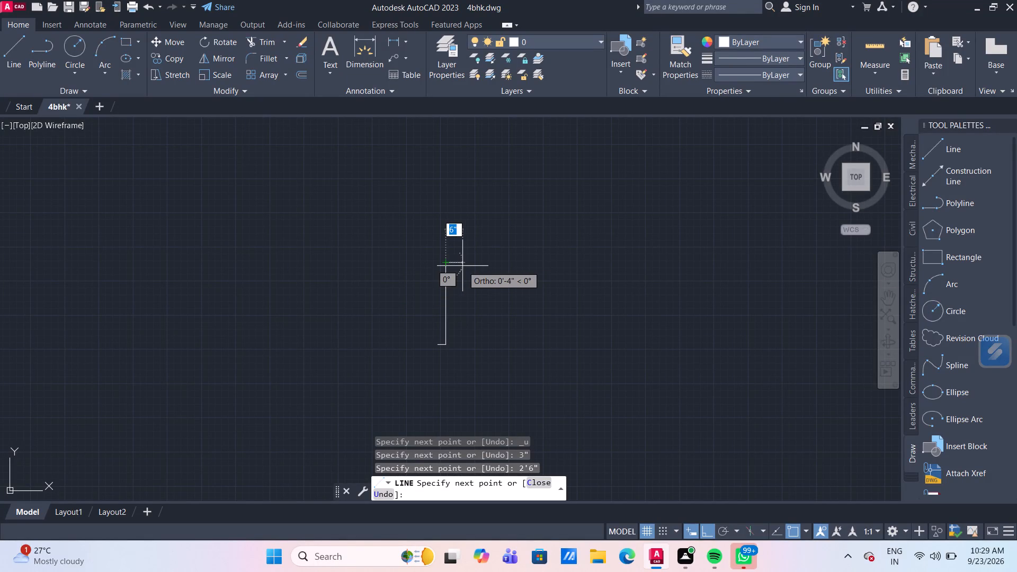
pyautogui.press('1')
pyautogui.hotkey('shift', '"')
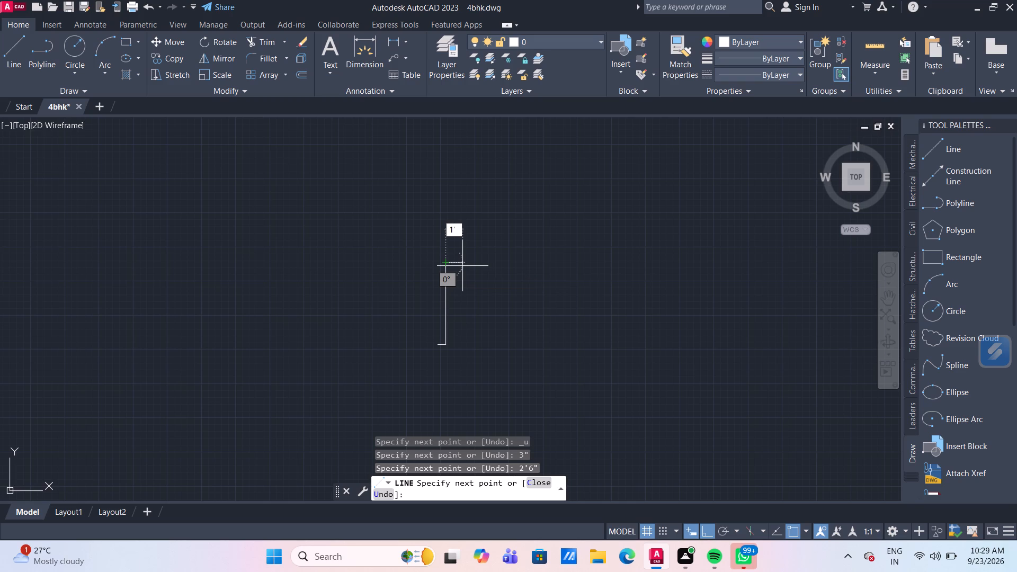
pyautogui.press('Return')
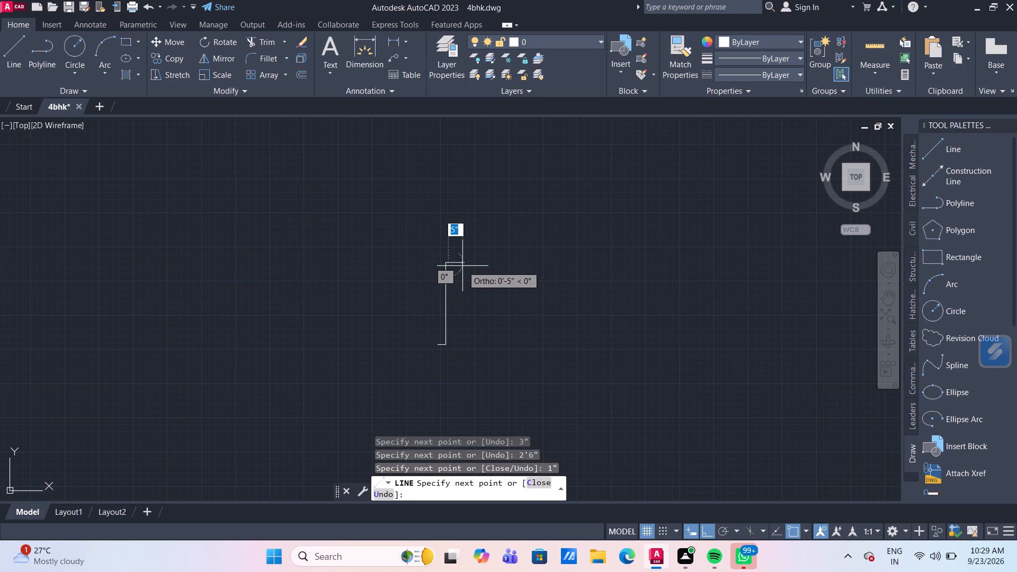
pyautogui.scroll(1, 453, 333)
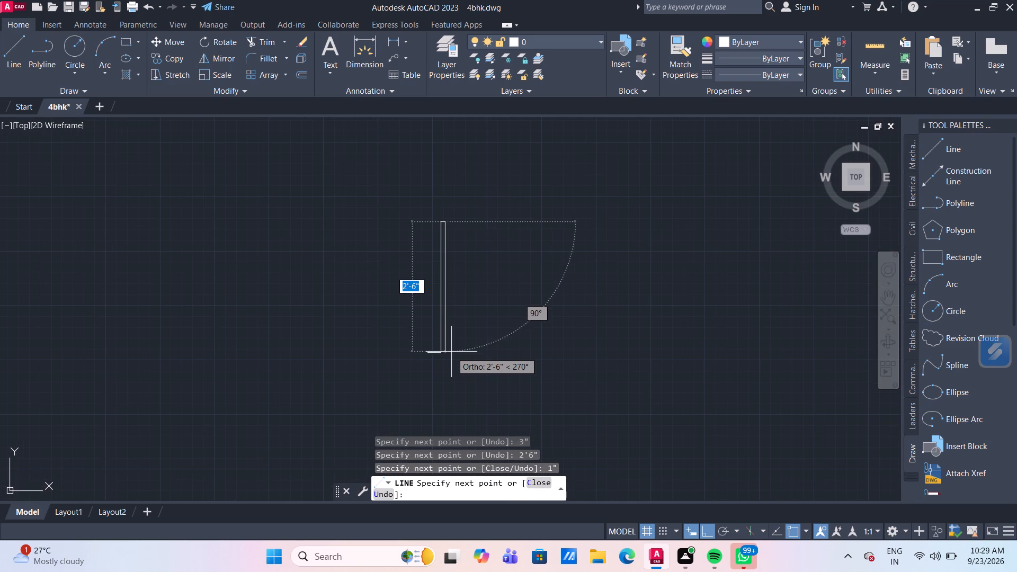
pyautogui.scroll(2, 451, 352)
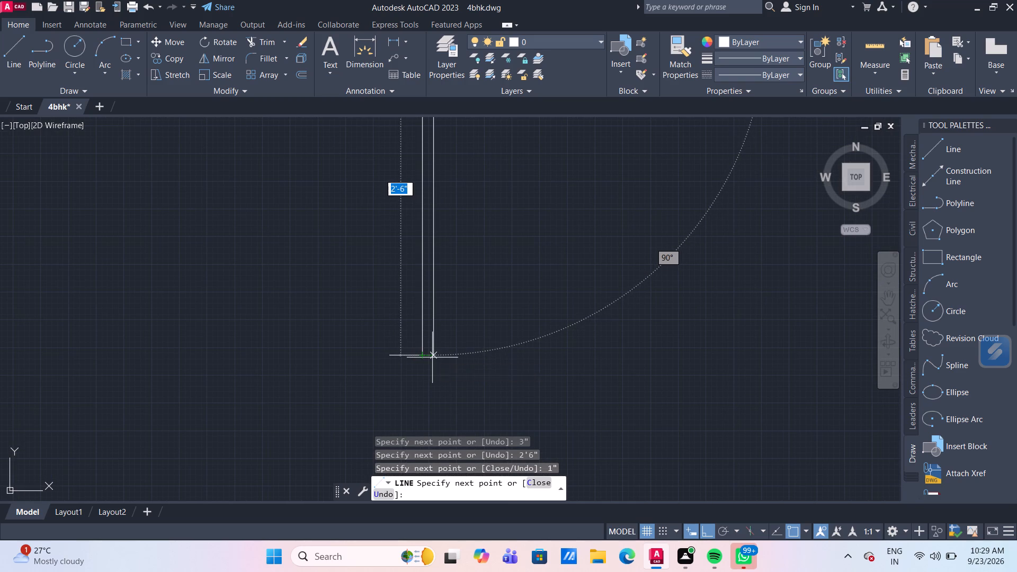
pyautogui.click(432, 358)
pyautogui.click(425, 356)
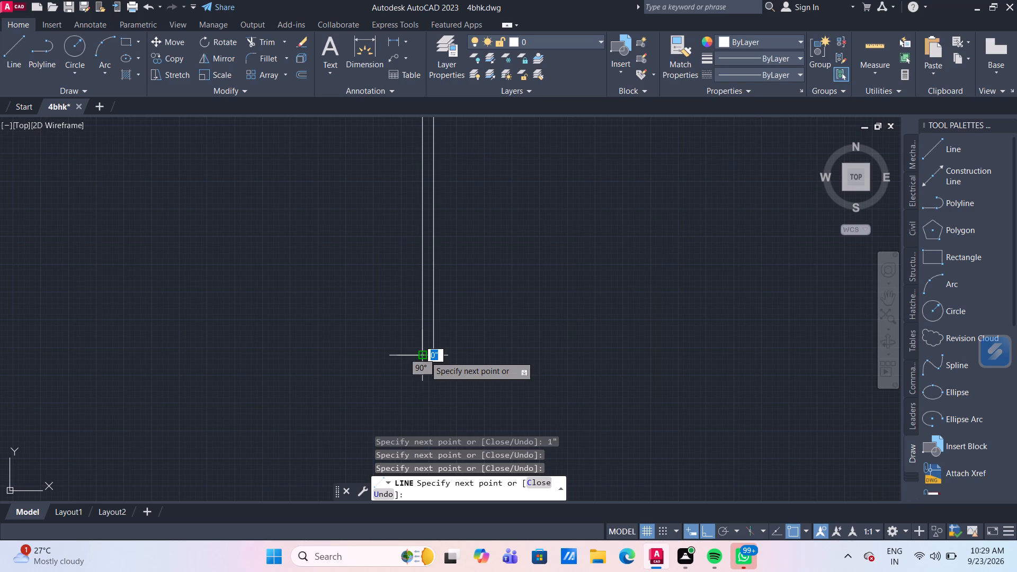
pyautogui.press('Return')
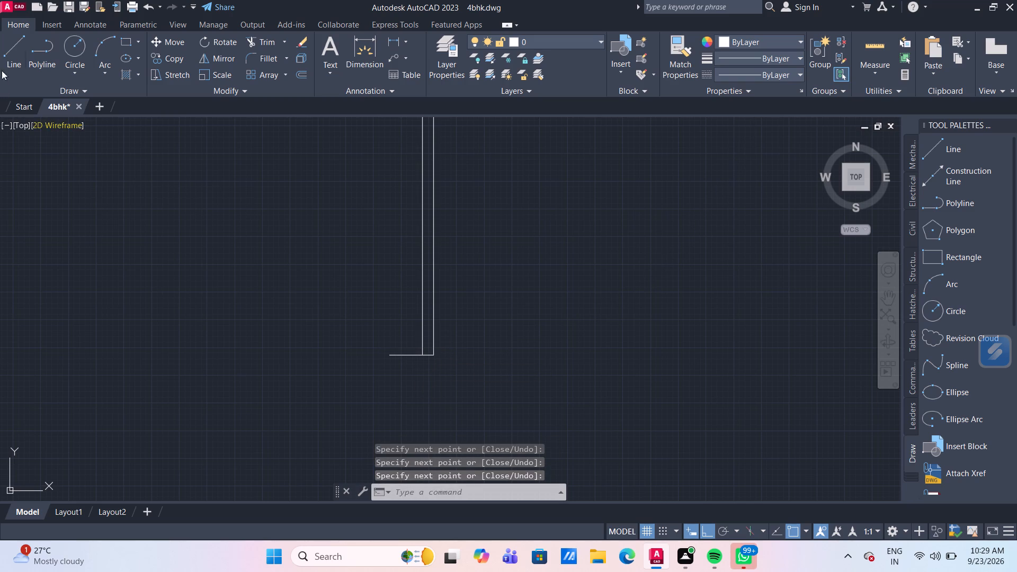
# Draw connected lines from the base line's left end: 3' to the right, 3" back left and a short vertical upward.
pyautogui.click(14, 59)
pyautogui.scroll(-2, 419, 403)
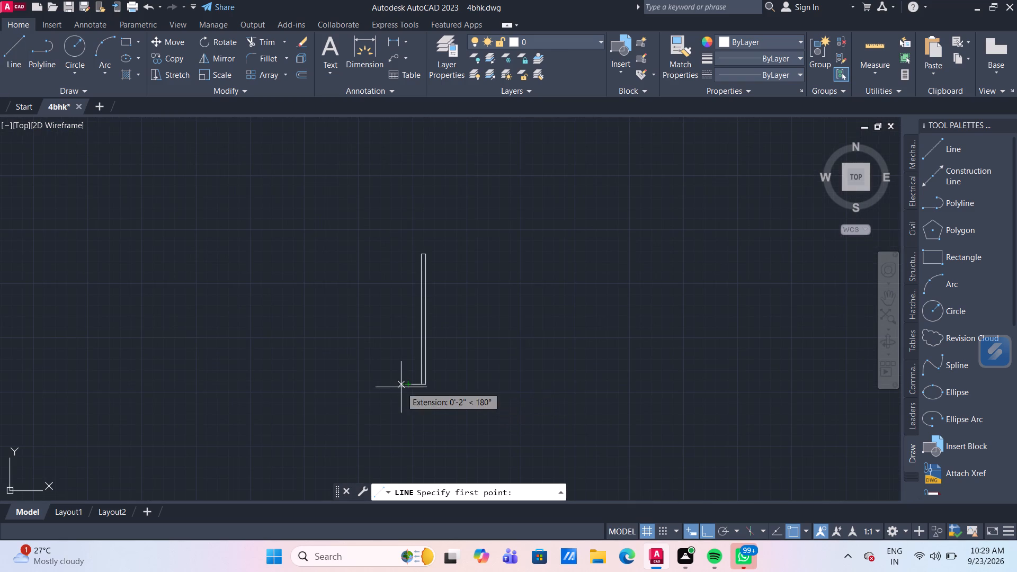
pyautogui.scroll(2, 405, 387)
pyautogui.click(406, 380)
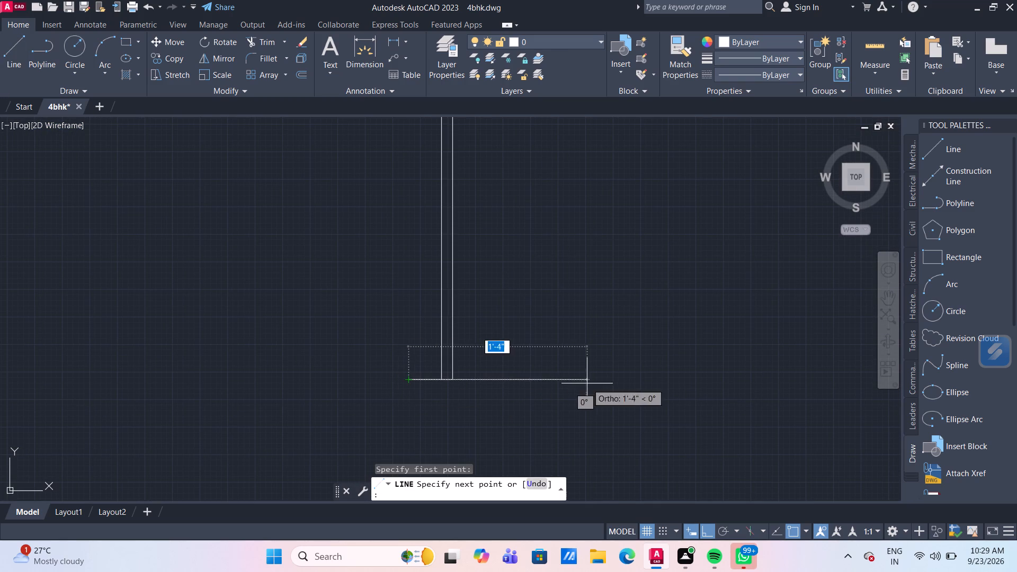
pyautogui.scroll(-2, 716, 375)
pyautogui.moveTo(716, 375); pyautogui.dragTo(512, 353, button='middle')
pyautogui.scroll(-1, 516, 353)
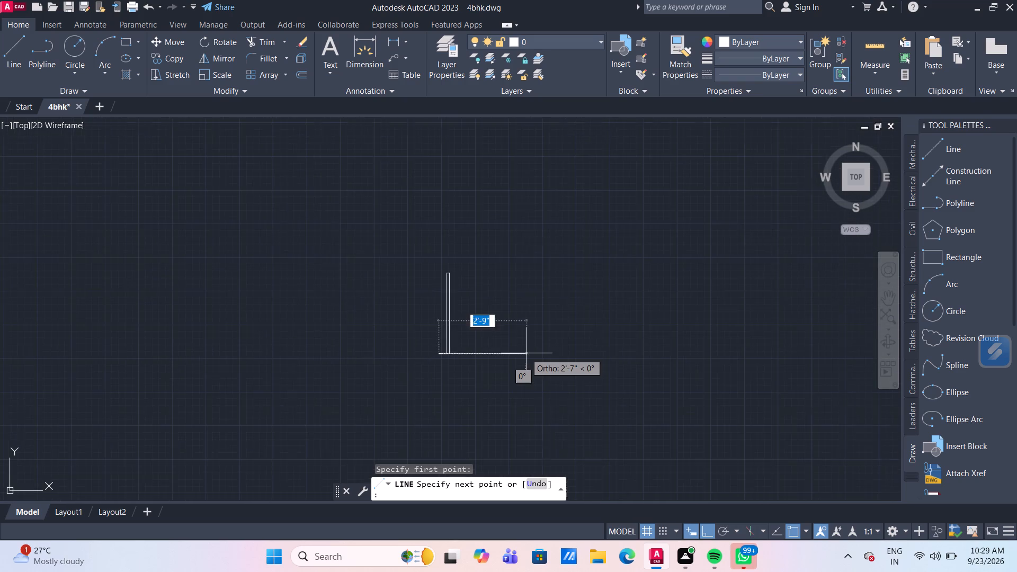
pyautogui.scroll(1, 528, 353)
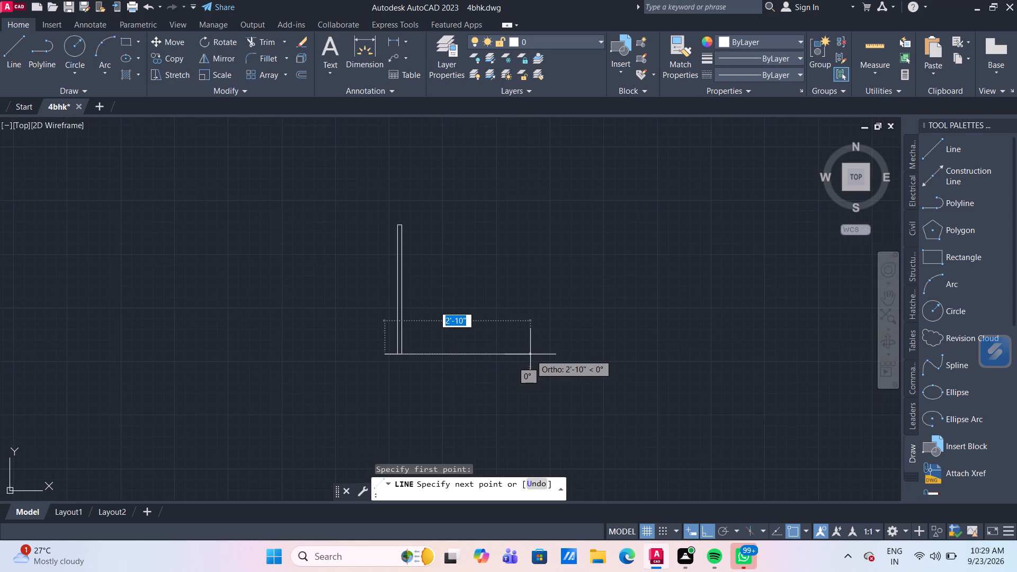
pyautogui.write("3'")
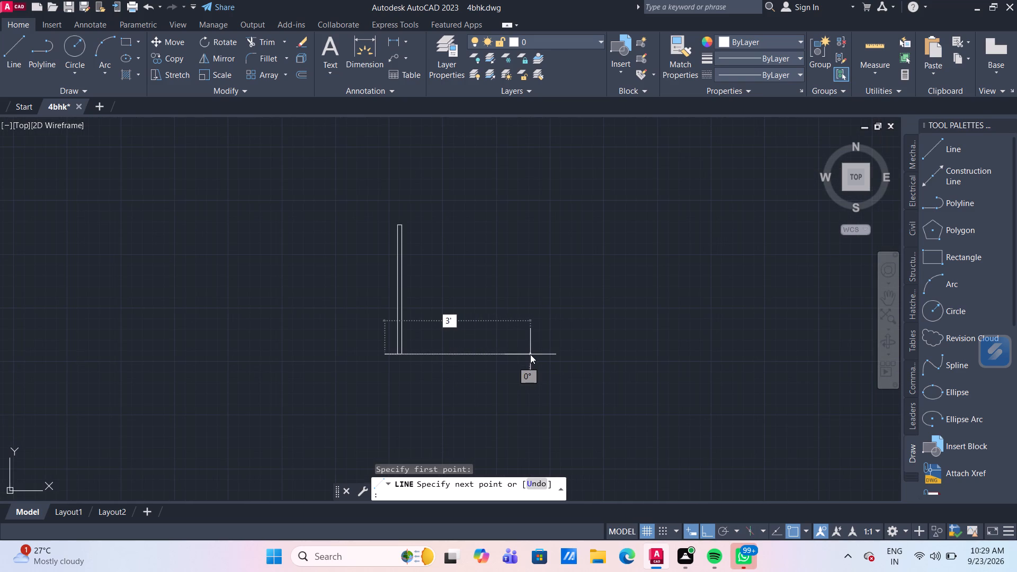
pyautogui.press('Return')
pyautogui.scroll(3, 530, 354)
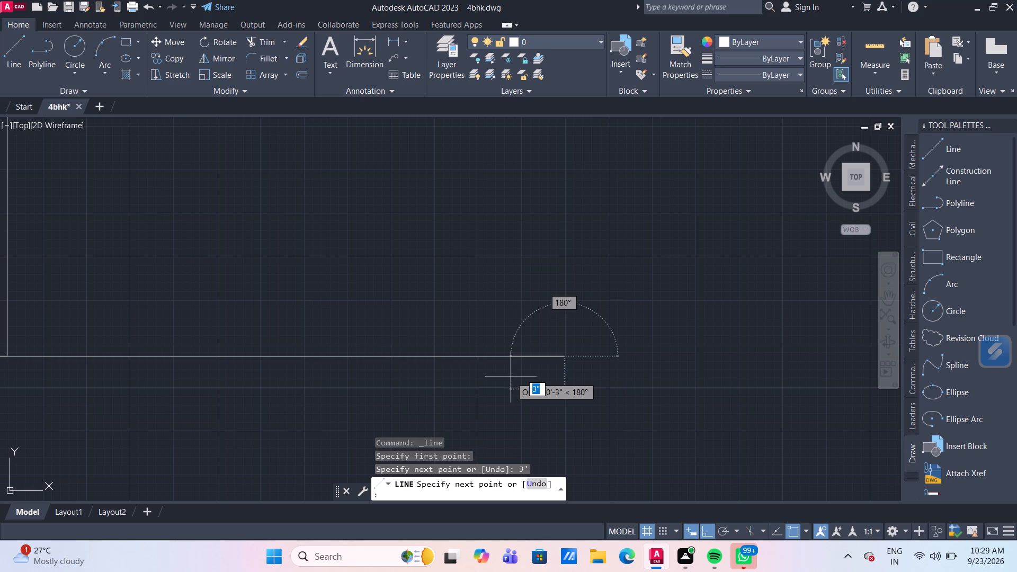
pyautogui.write('3"')
pyautogui.press('Return')
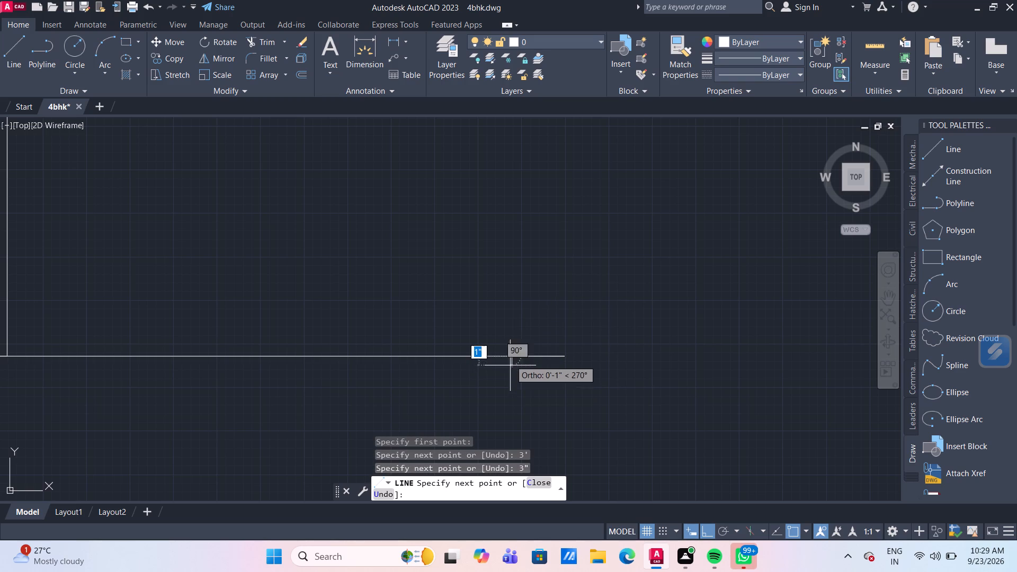
pyautogui.click(510, 322)
pyautogui.press('Escape')
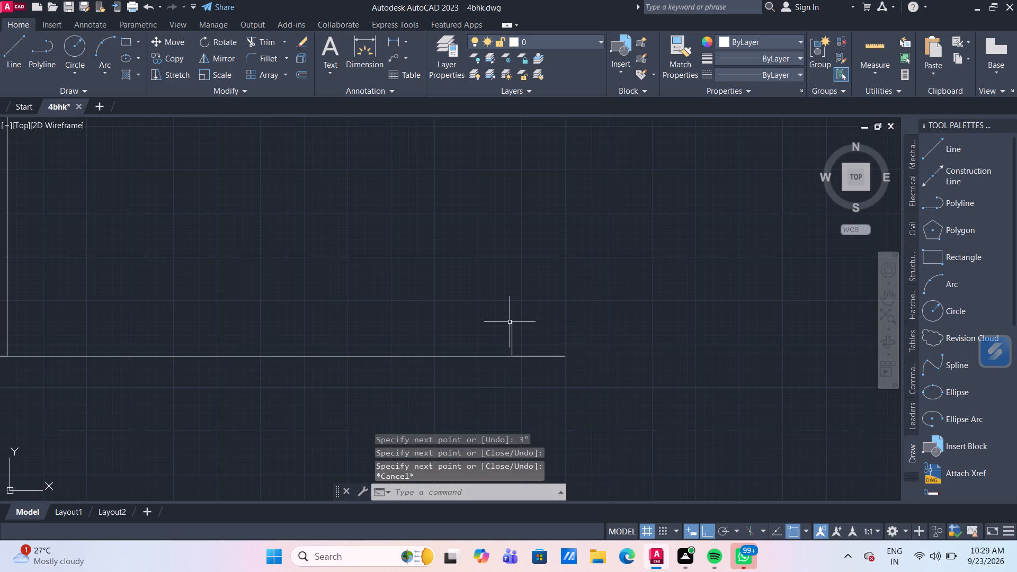
# Delete the 3' and 3" horizontal guide lines, keeping the short vertical mark.
pyautogui.click(543, 356)
pyautogui.click(380, 357)
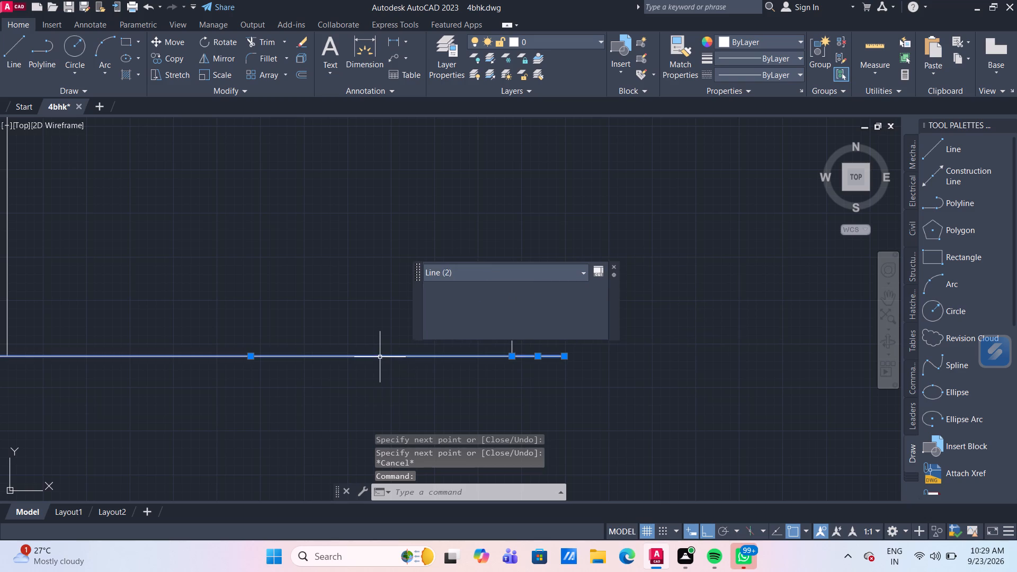
pyautogui.scroll(-1, 316, 290)
pyautogui.moveTo(316, 290); pyautogui.dragTo(256, 370, button='middle')
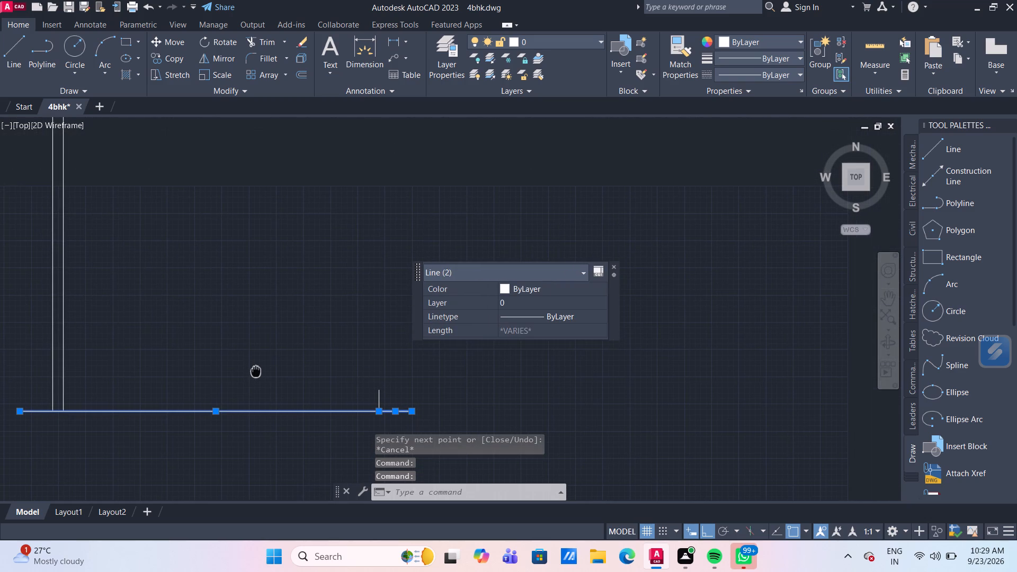
pyautogui.moveTo(256, 370); pyautogui.dragTo(255, 370, button='middle')
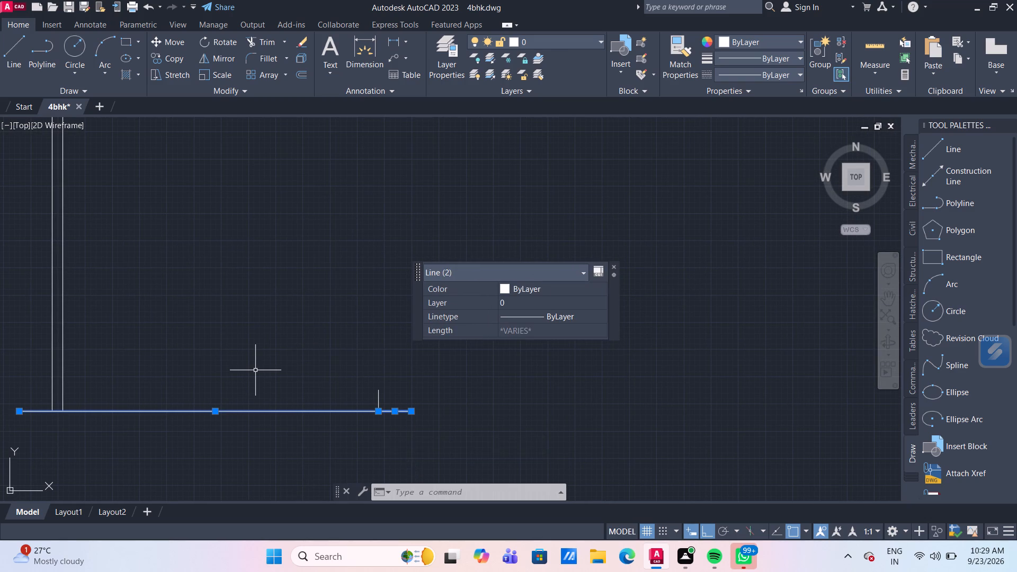
pyautogui.press('Delete')
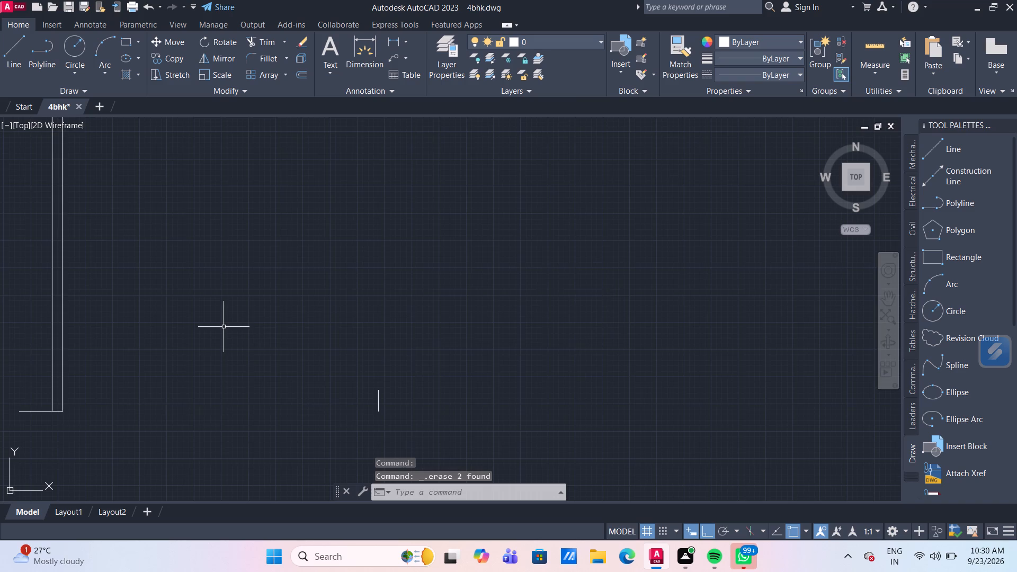
# Draw the door swing with a Start, End, Direction arc from the leaf's top right corner to the short vertical mark's lower end, starting horizontally.
pyautogui.scroll(-1, 224, 326)
pyautogui.middleClick(224, 326)
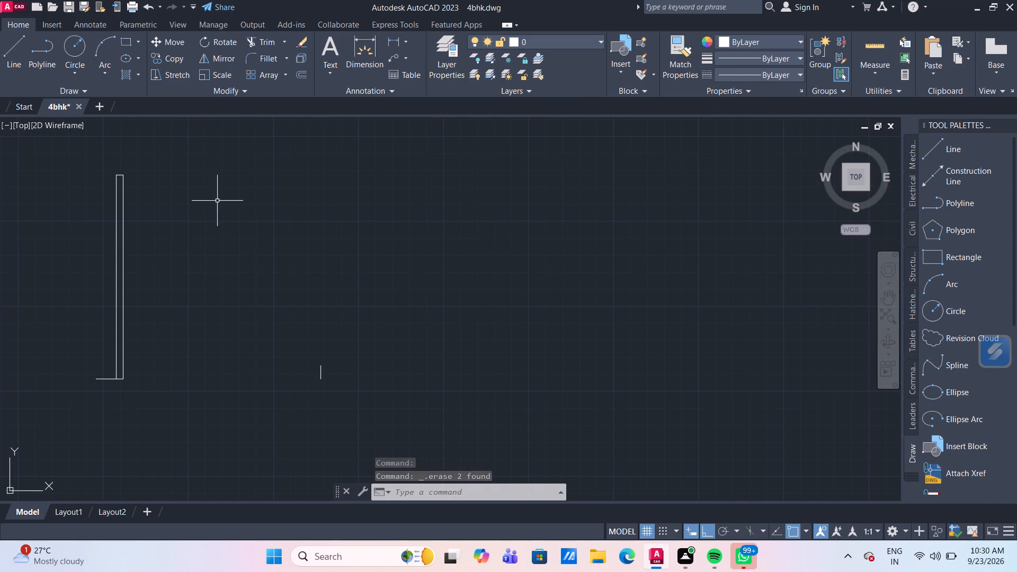
pyautogui.click(100, 66)
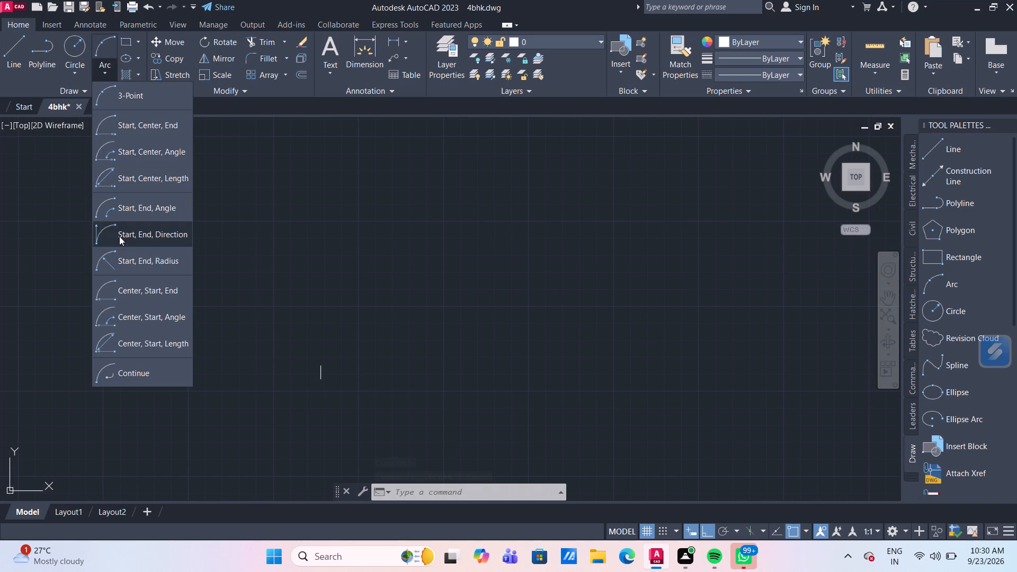
pyautogui.click(157, 238)
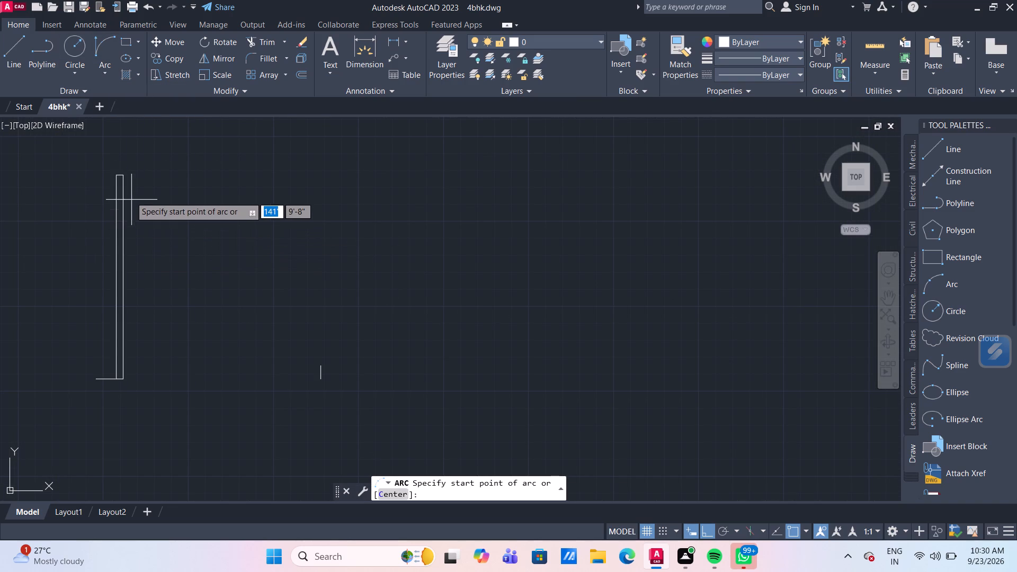
pyautogui.click(124, 173)
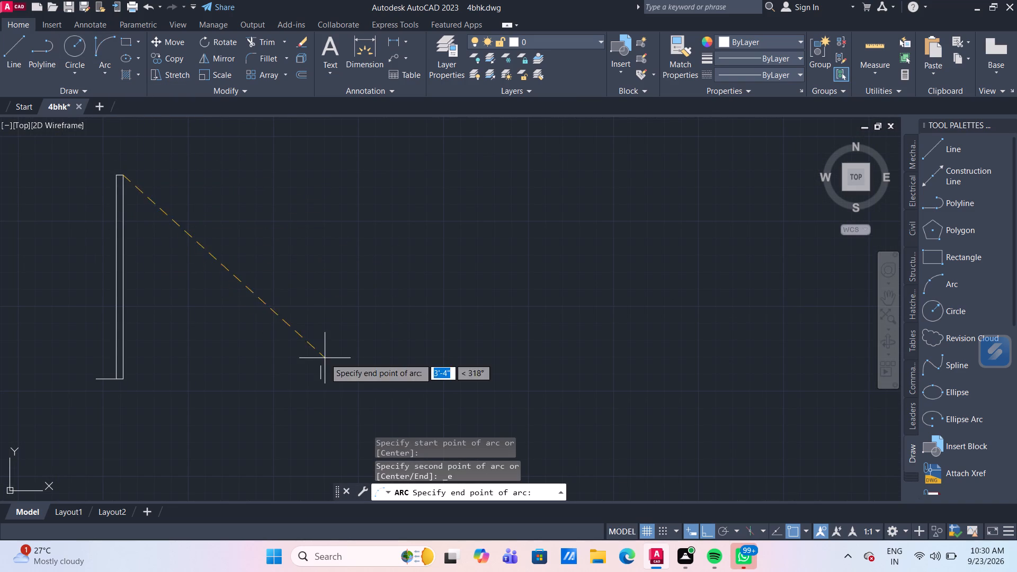
pyautogui.click(319, 381)
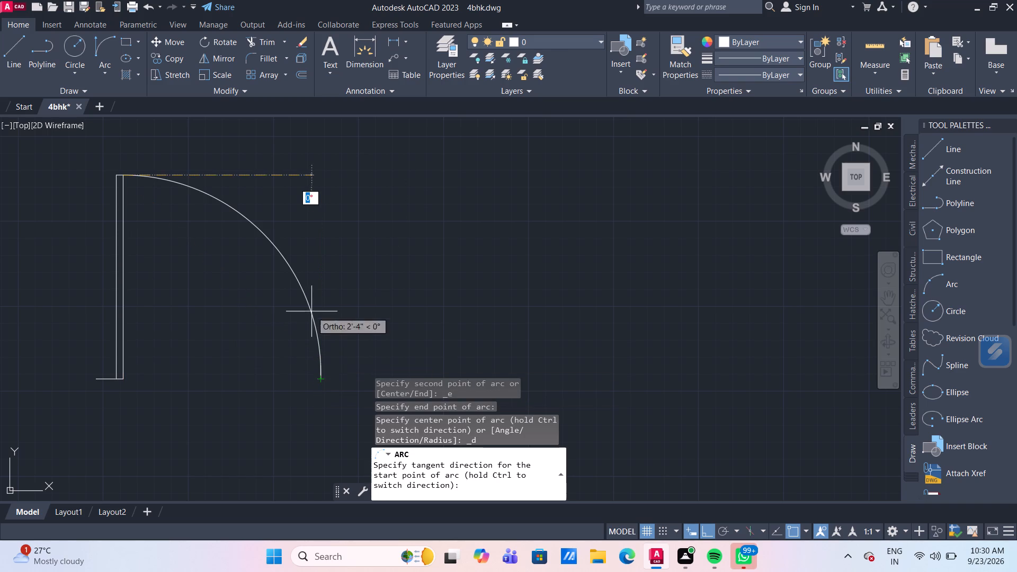
pyautogui.click(309, 212)
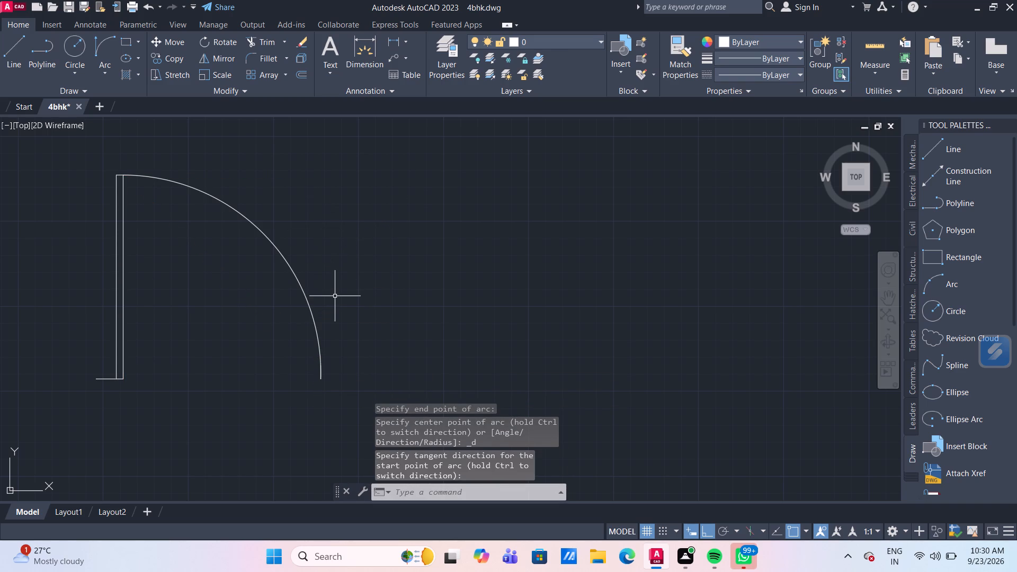
# Examine the lower end of the door swing arc where it meets the short vertical mark.
pyautogui.scroll(3, 317, 361)
pyautogui.moveTo(341, 347); pyautogui.dragTo(319, 229, button='middle')
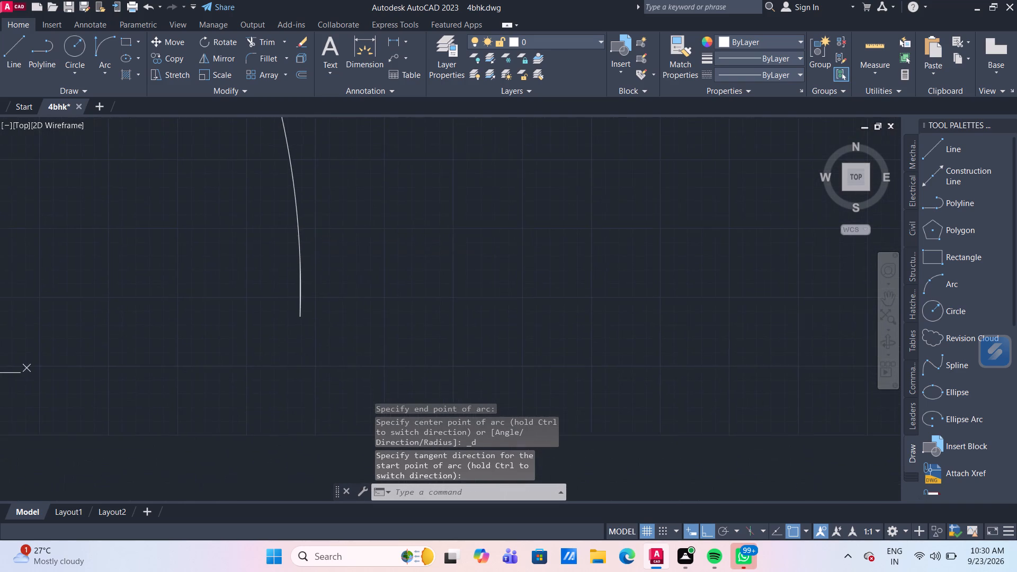
pyautogui.scroll(1, 316, 312)
pyautogui.click(290, 291)
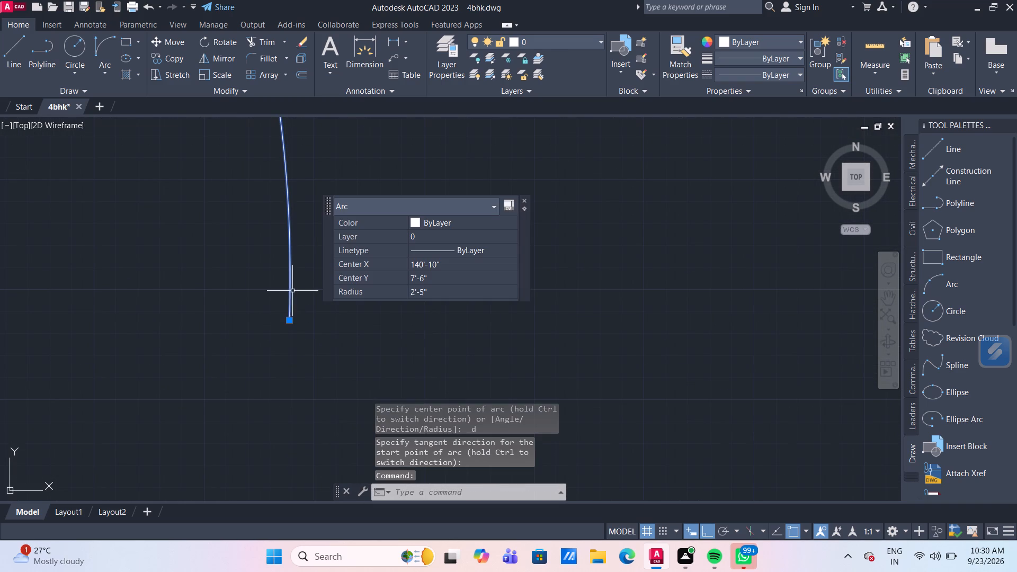
pyautogui.press('Escape')
pyautogui.scroll(1, 280, 321)
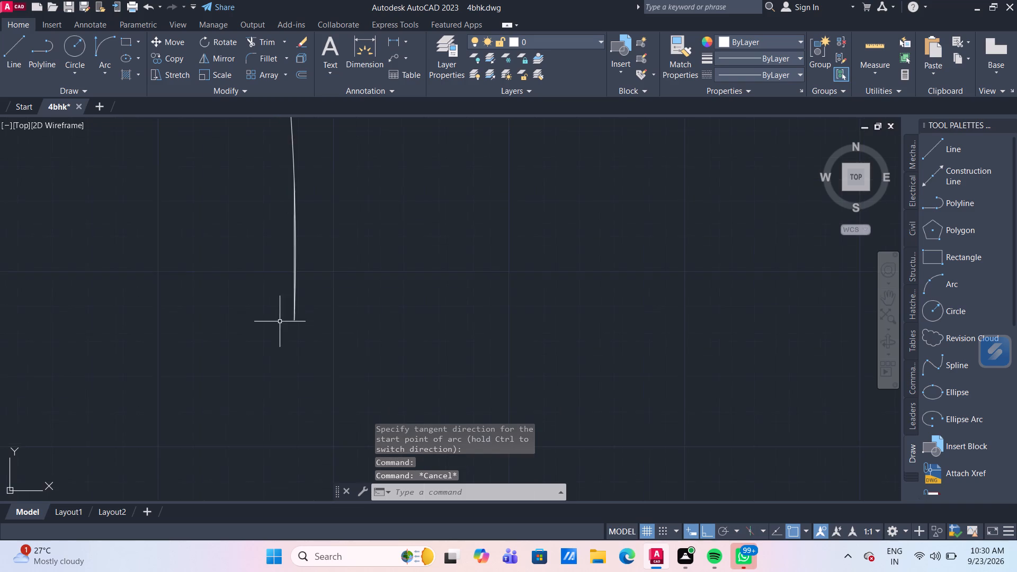
pyautogui.scroll(1, 280, 321)
pyautogui.scroll(1, 300, 258)
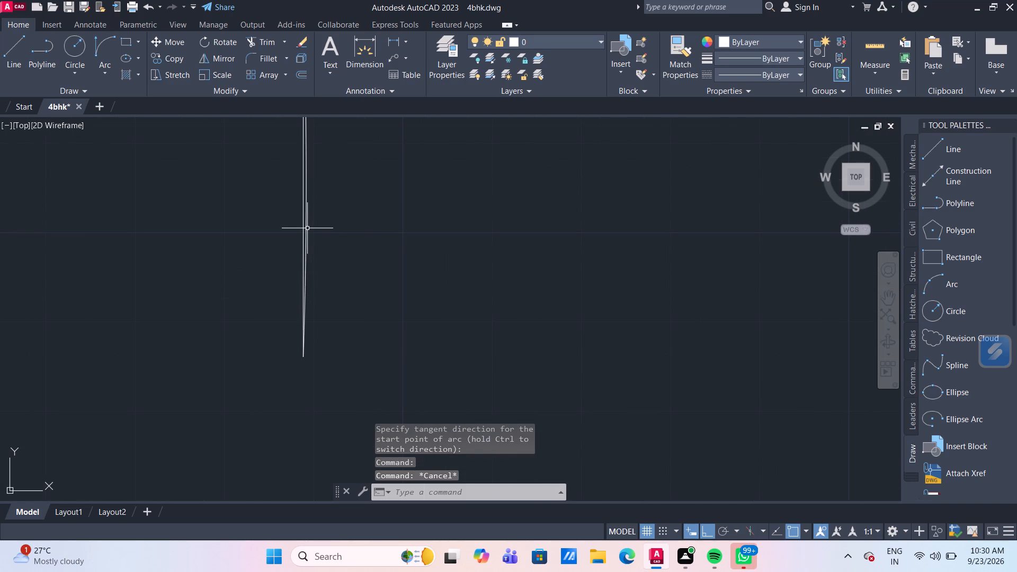
pyautogui.click(307, 228)
pyautogui.scroll(-3, 329, 270)
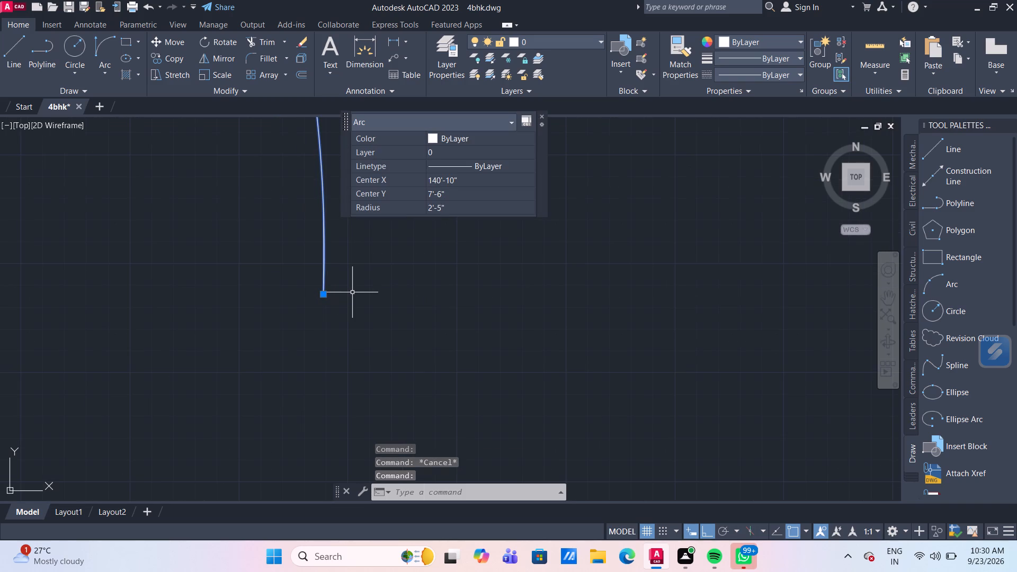
pyautogui.scroll(4, 351, 289)
pyautogui.press('Escape')
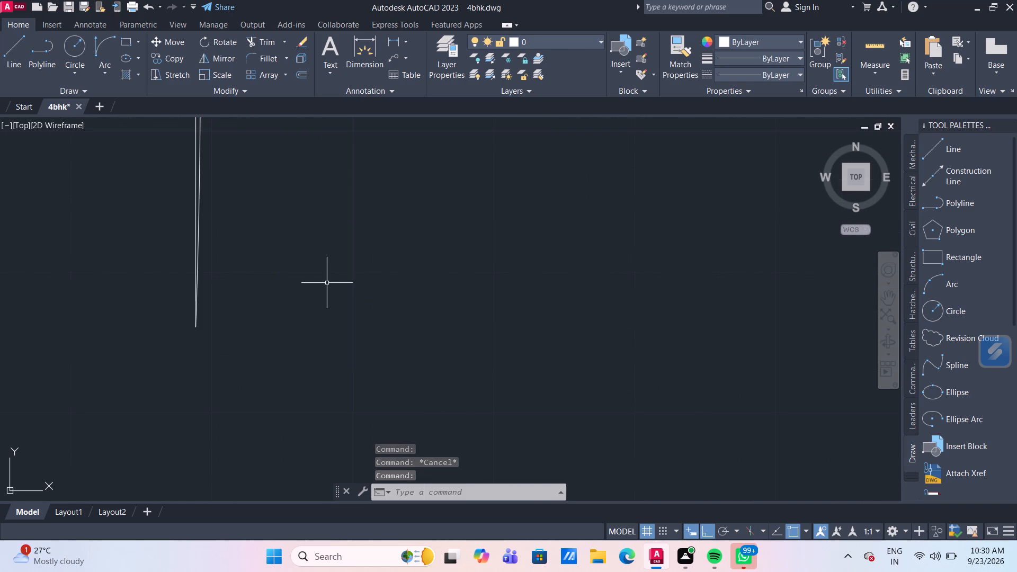
# Delete the short vertical mark at the lower end of the door swing arc.
pyautogui.scroll(1, 204, 203)
pyautogui.moveTo(204, 203); pyautogui.dragTo(221, 290, button='middle')
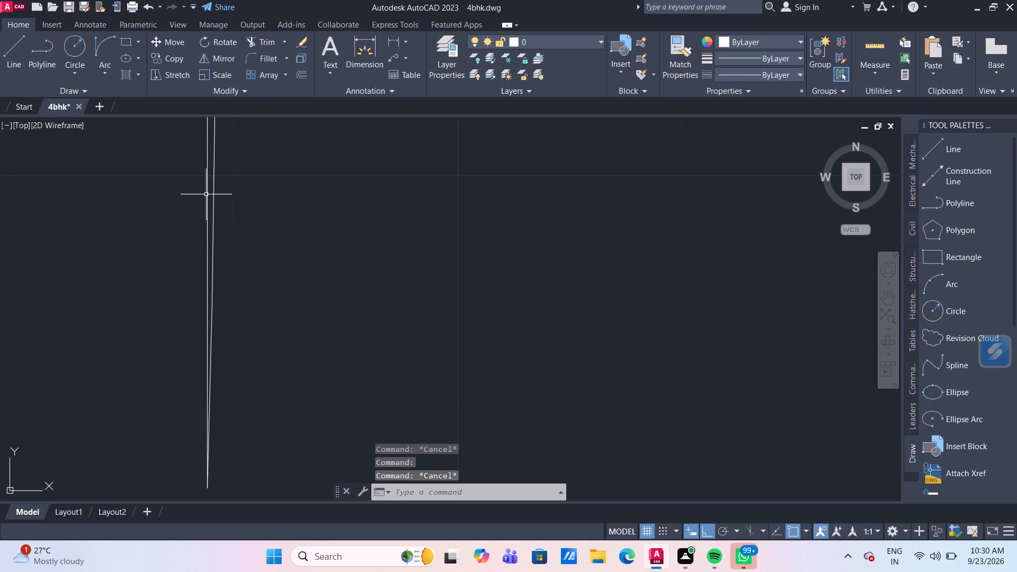
pyautogui.click(207, 195)
pyautogui.scroll(-3, 272, 244)
pyautogui.scroll(-2, 311, 266)
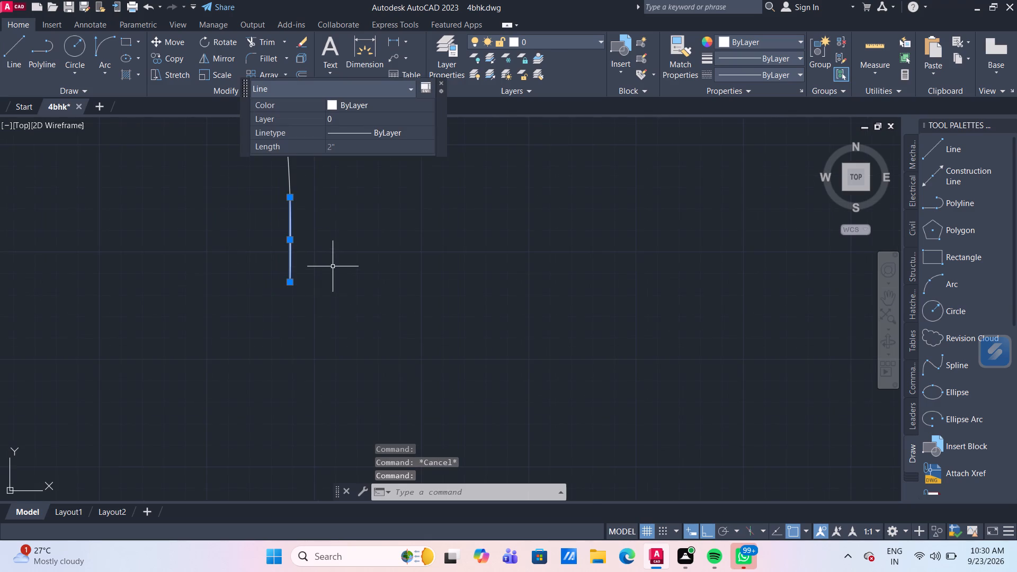
pyautogui.scroll(-1, 333, 266)
pyautogui.moveTo(331, 287); pyautogui.dragTo(356, 270, button='middle')
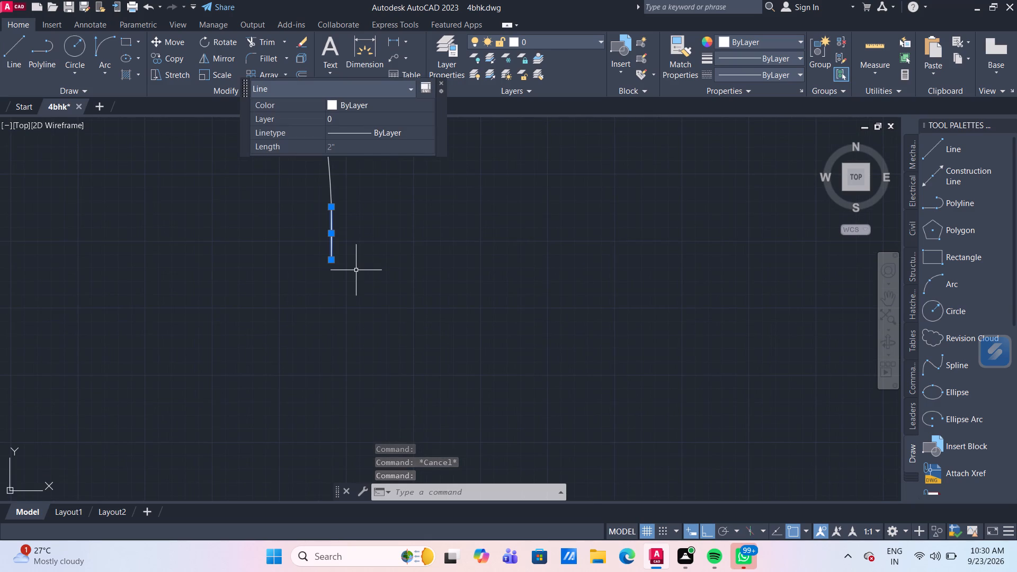
pyautogui.press('Delete')
# Draw a 3" horizontal line outward to the right from the lower end of the door swing arc.
pyautogui.scroll(-2, 356, 270)
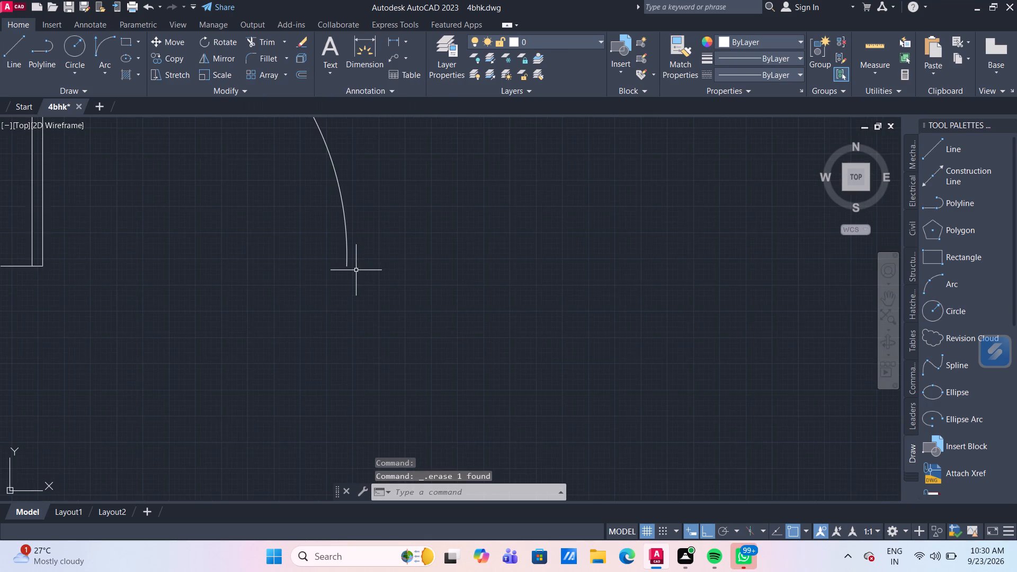
pyautogui.scroll(-1, 356, 270)
pyautogui.click(10, 69)
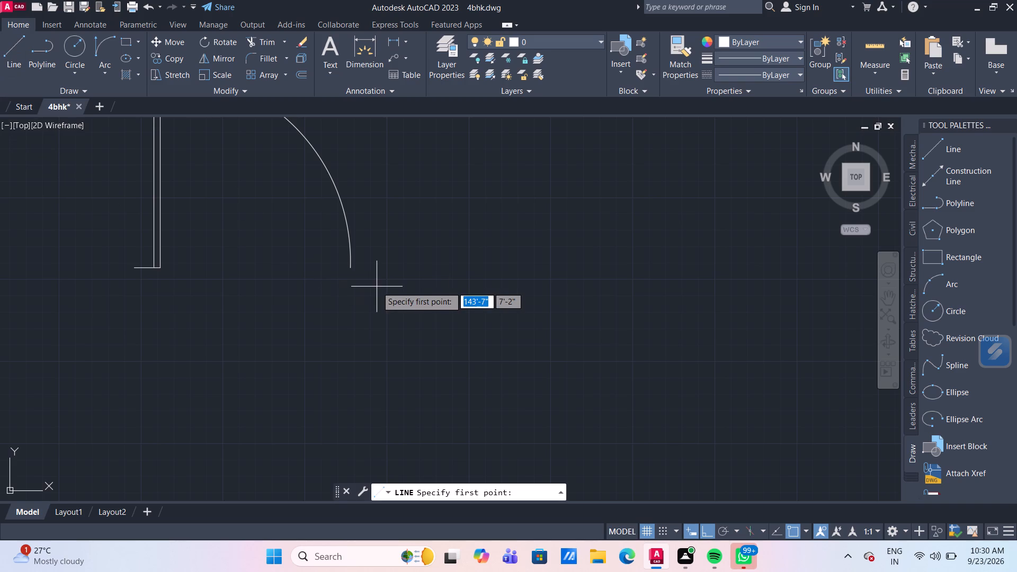
pyautogui.click(351, 269)
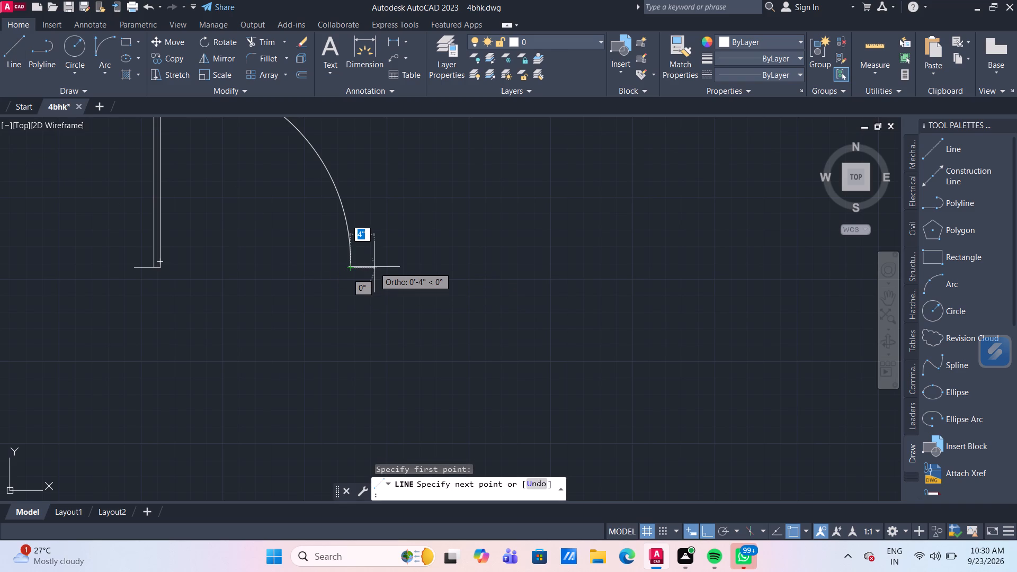
pyautogui.write('3"')
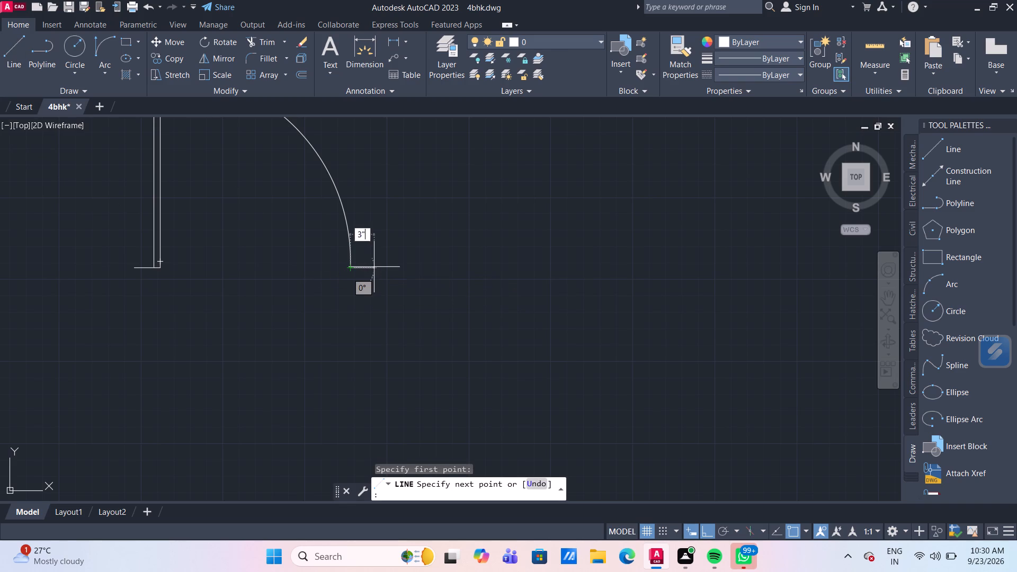
pyautogui.press('Return')
pyautogui.press('Return')
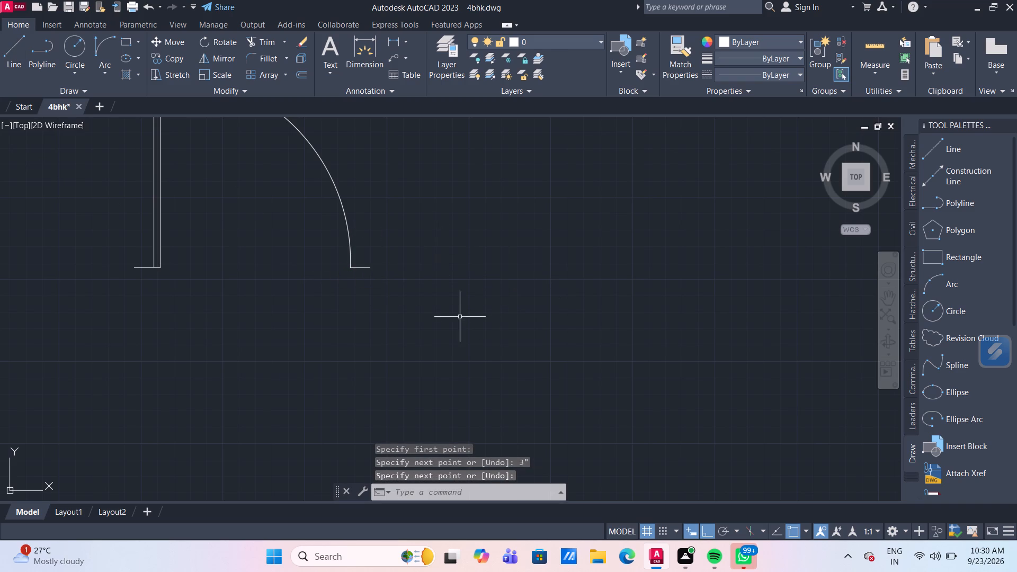
# Join all the lines and the arc of the door symbol into polylines and check the joined outline.
pyautogui.scroll(-2, 350, 320)
pyautogui.click(379, 319)
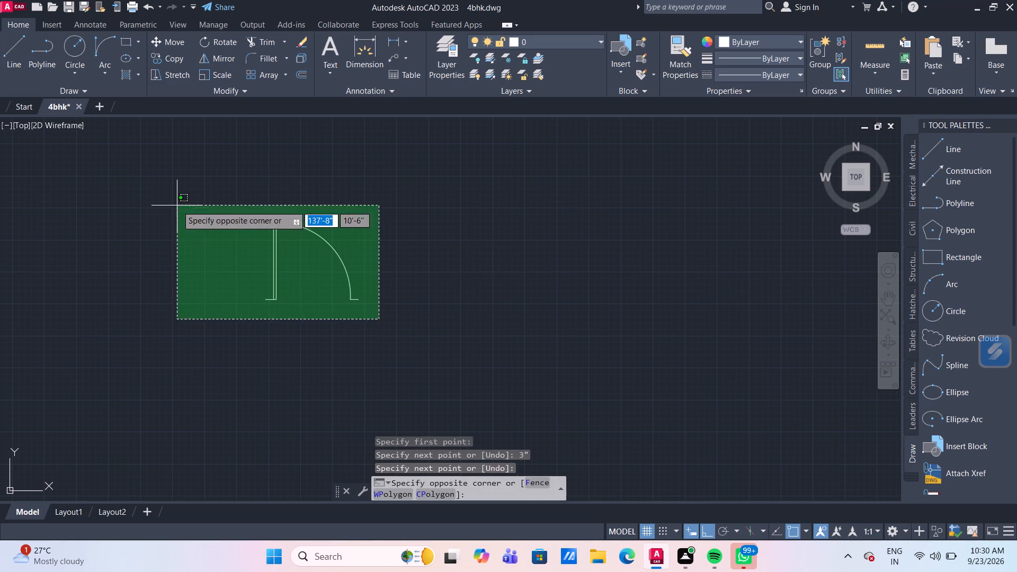
pyautogui.click(198, 180)
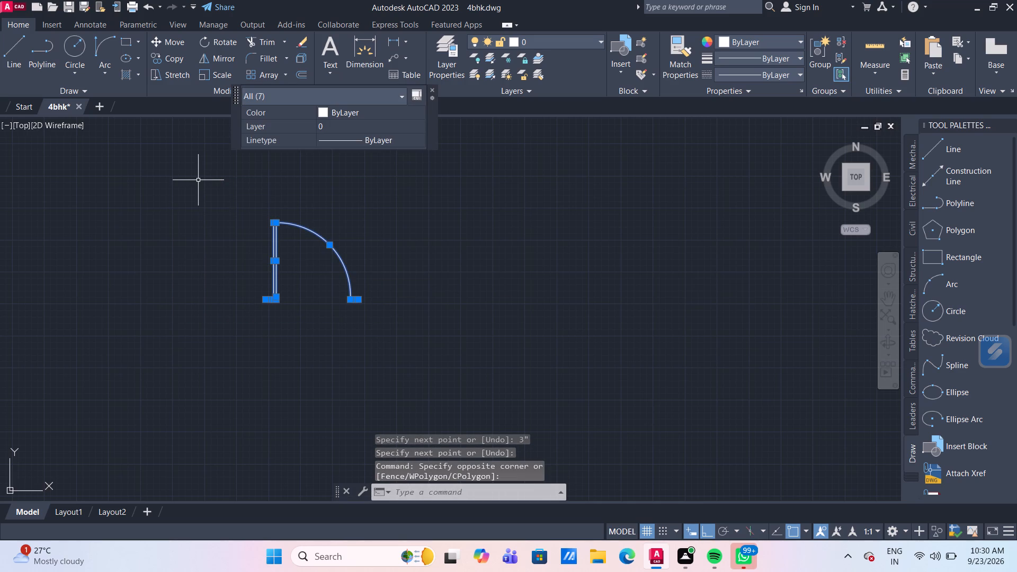
pyautogui.press('j')
pyautogui.press('Return')
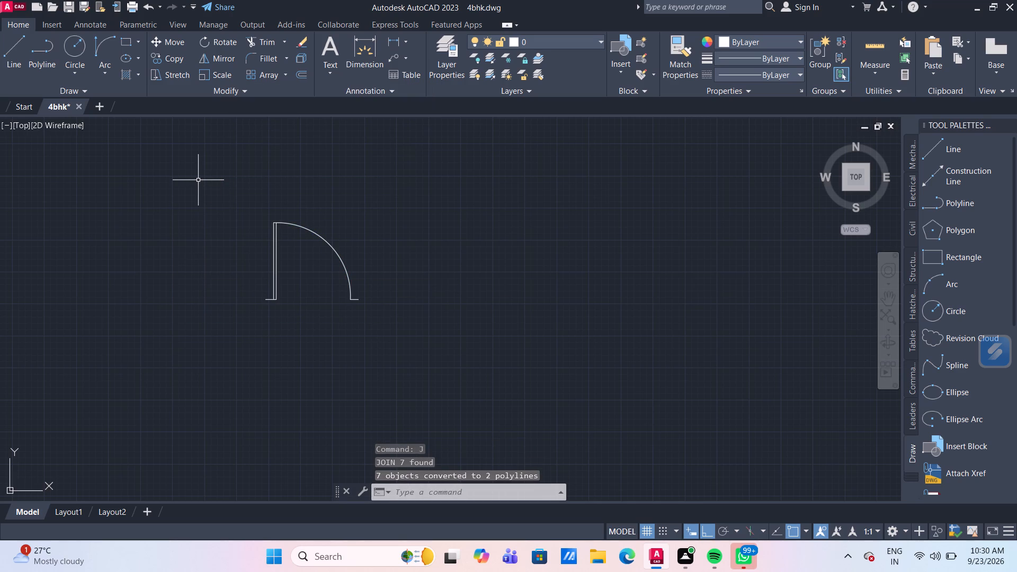
pyautogui.click(273, 230)
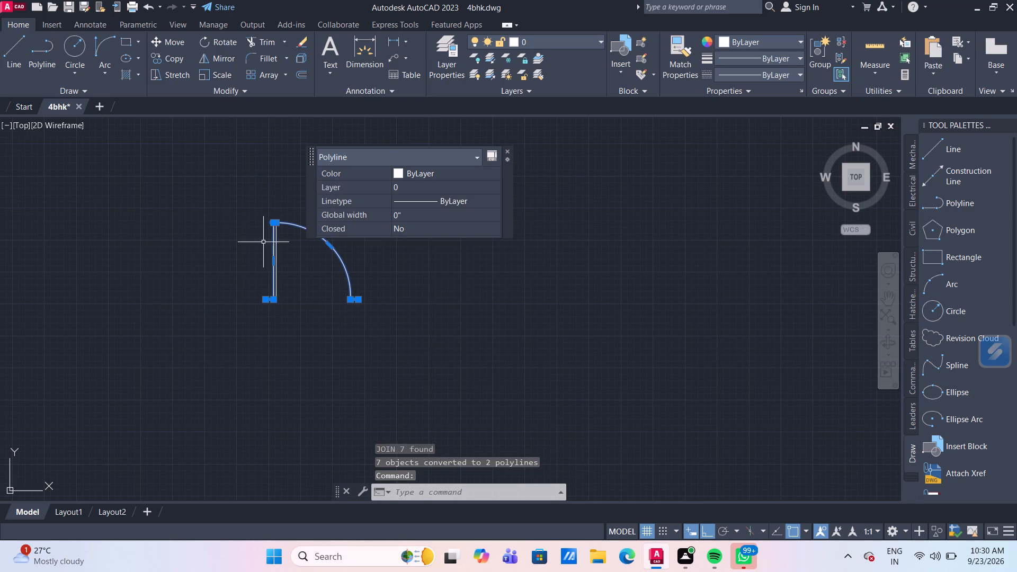
pyautogui.press('Escape')
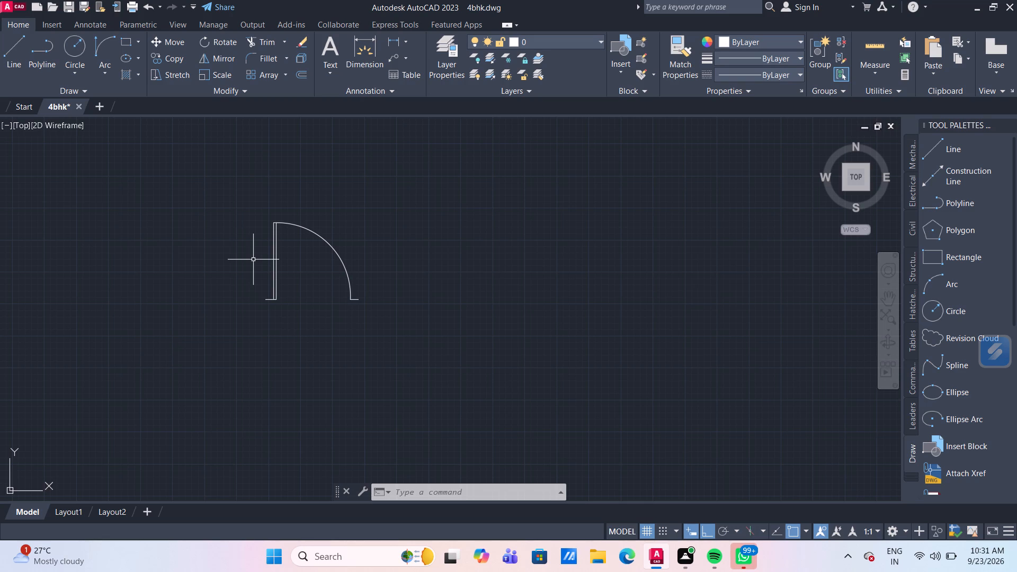
# Mirror the door symbol about a vertical line through the outer end of the arc's 3" line, keeping the original.
pyautogui.moveTo(413, 351); pyautogui.dragTo(407, 344)
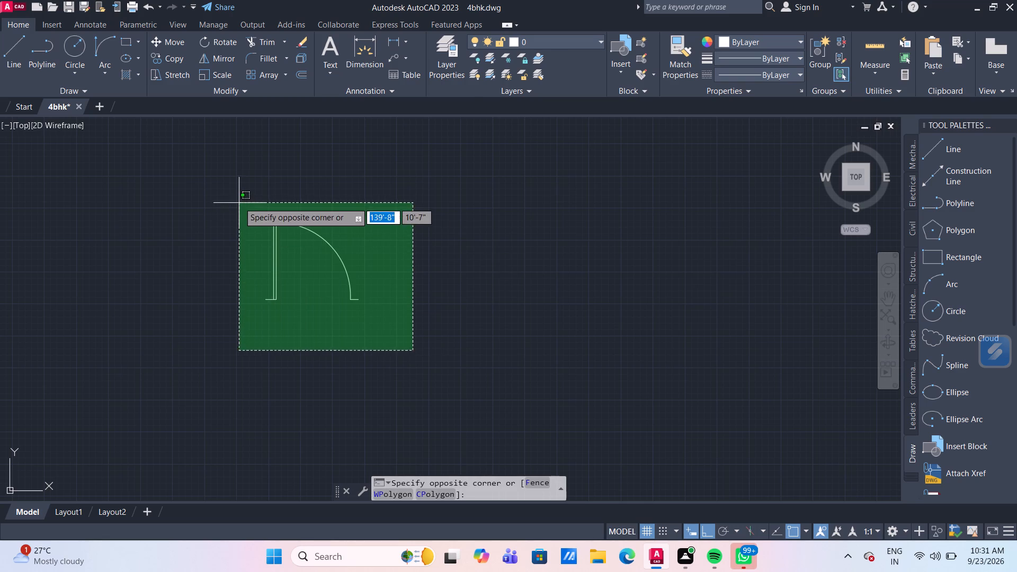
pyautogui.click(238, 201)
pyautogui.click(225, 58)
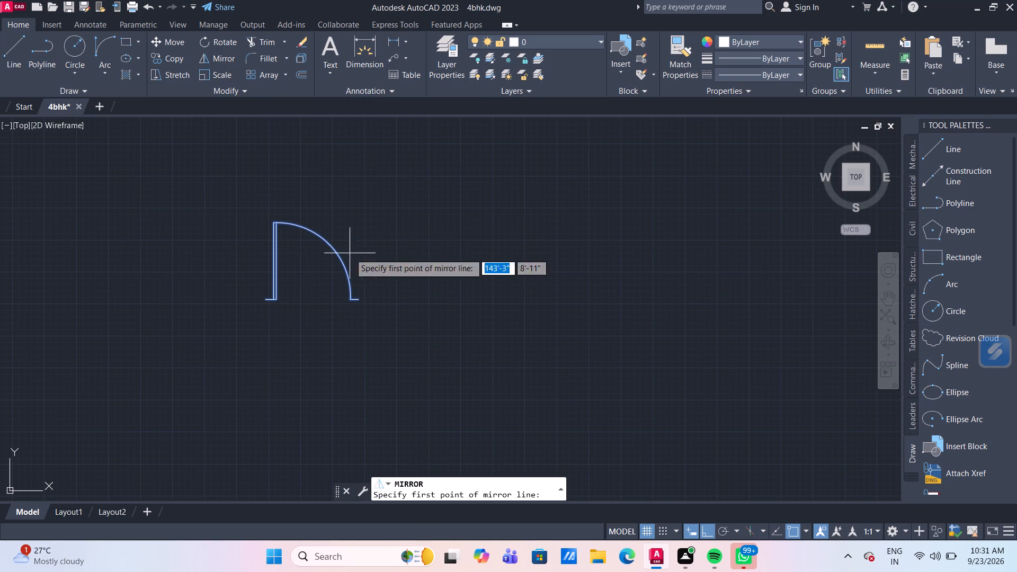
pyautogui.click(360, 300)
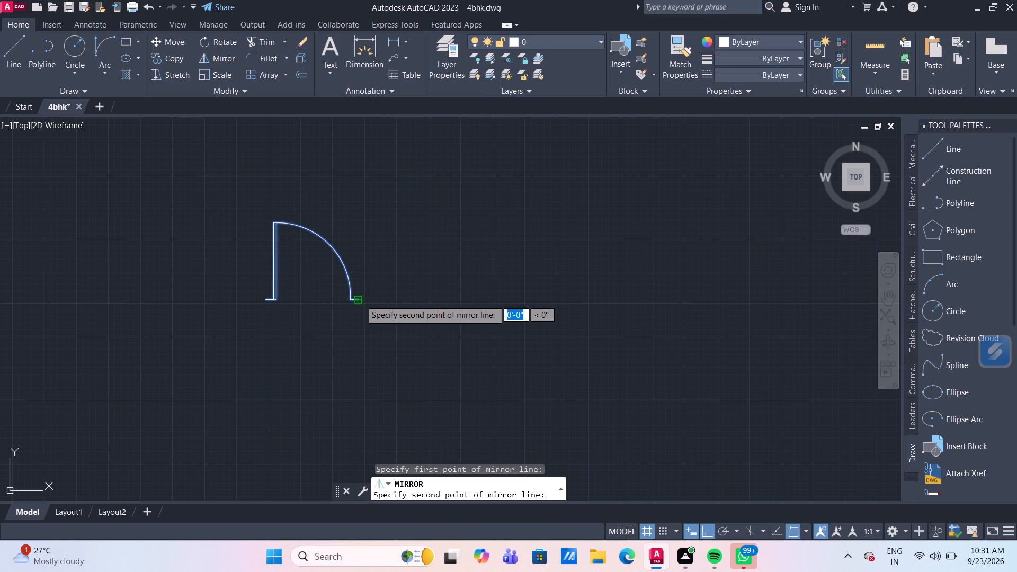
pyautogui.click(350, 345)
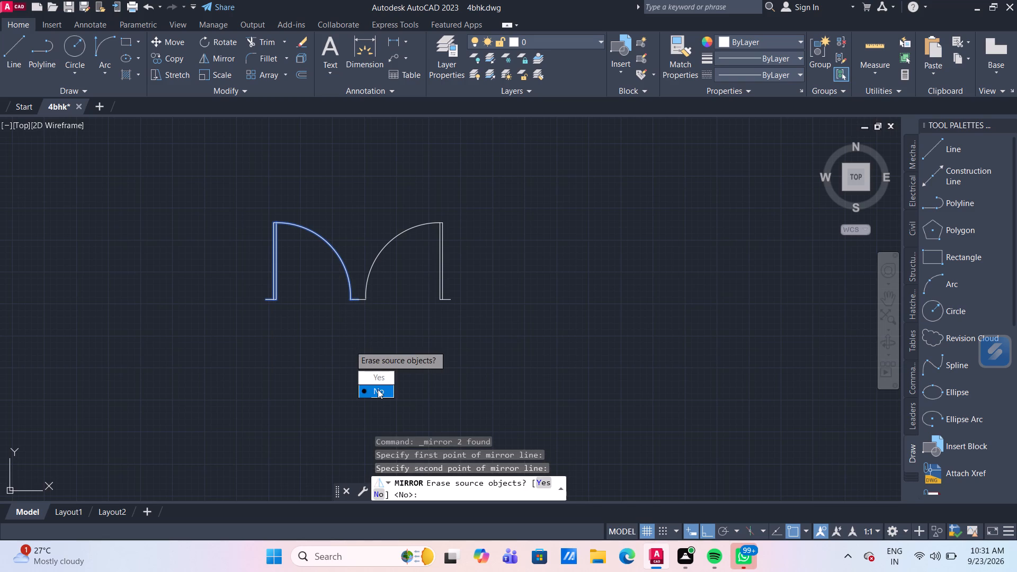
pyautogui.moveTo(378, 389); pyautogui.dragTo(350, 345)
# Mirror both door symbols upward about a horizontal line through the tops of their leaves, keeping the originals.
pyautogui.moveTo(492, 314); pyautogui.dragTo(452, 268)
pyautogui.click(229, 179)
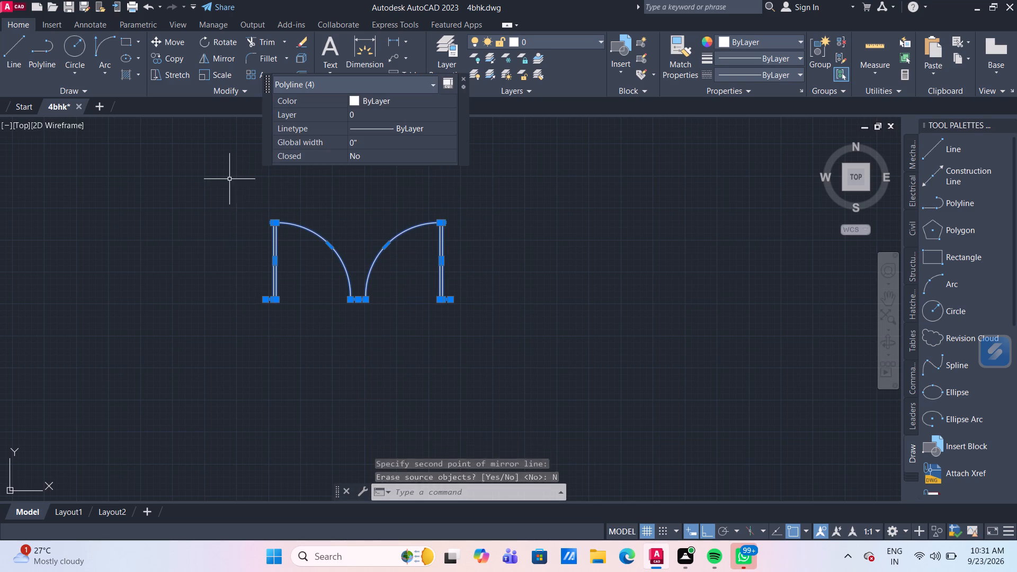
pyautogui.click(221, 60)
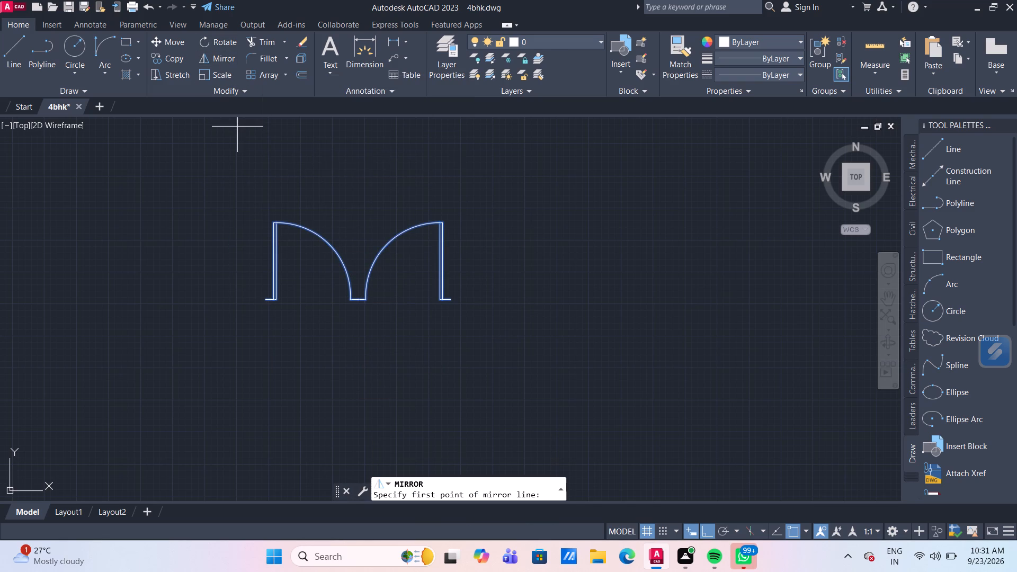
pyautogui.moveTo(443, 222); pyautogui.dragTo(443, 227)
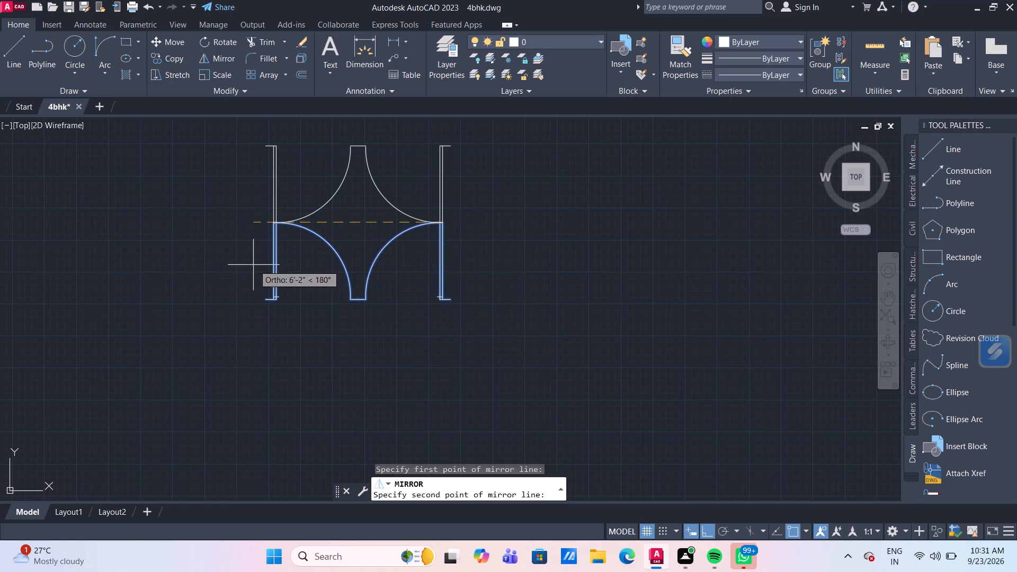
pyautogui.click(211, 264)
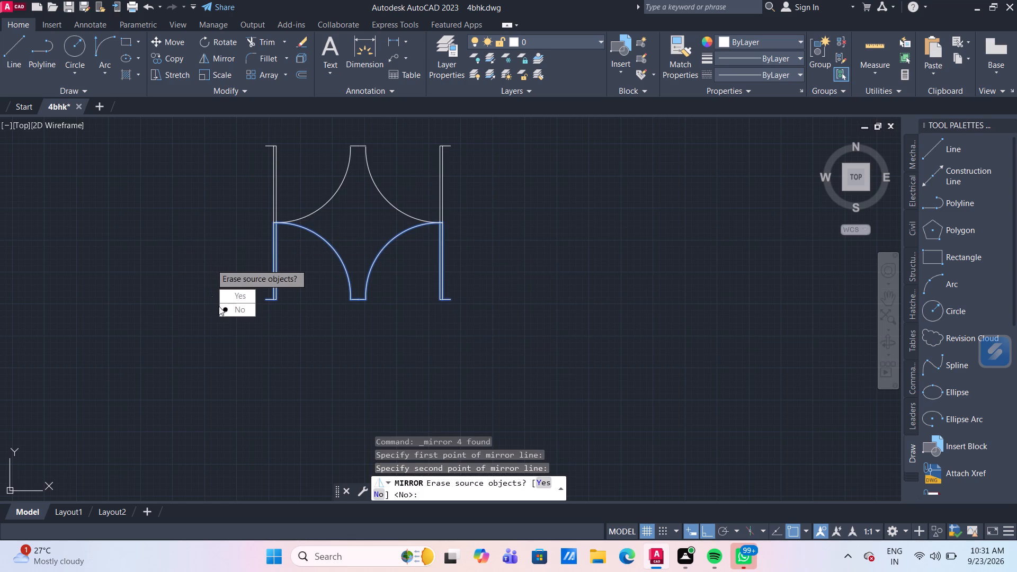
pyautogui.moveTo(234, 311); pyautogui.dragTo(211, 264)
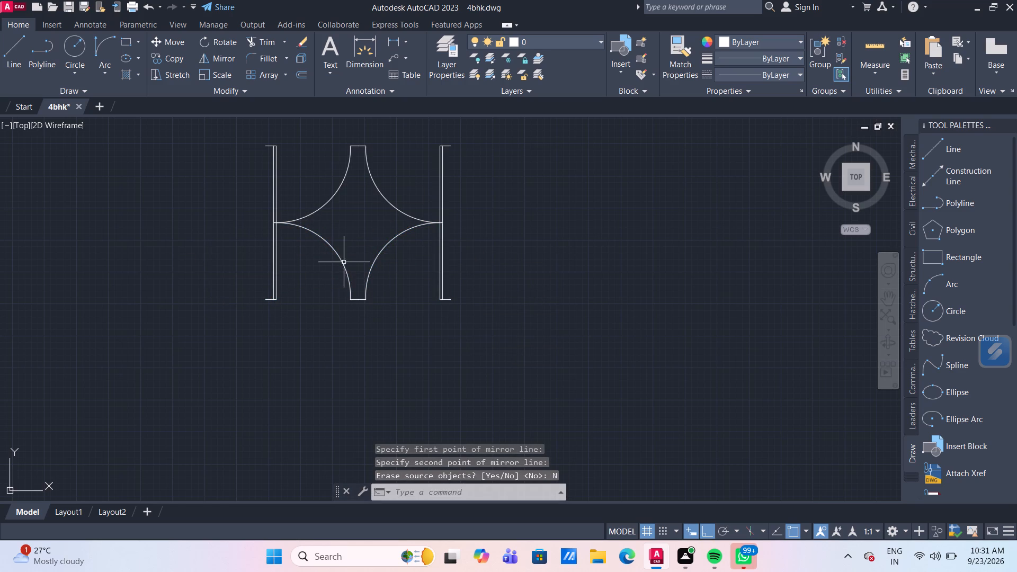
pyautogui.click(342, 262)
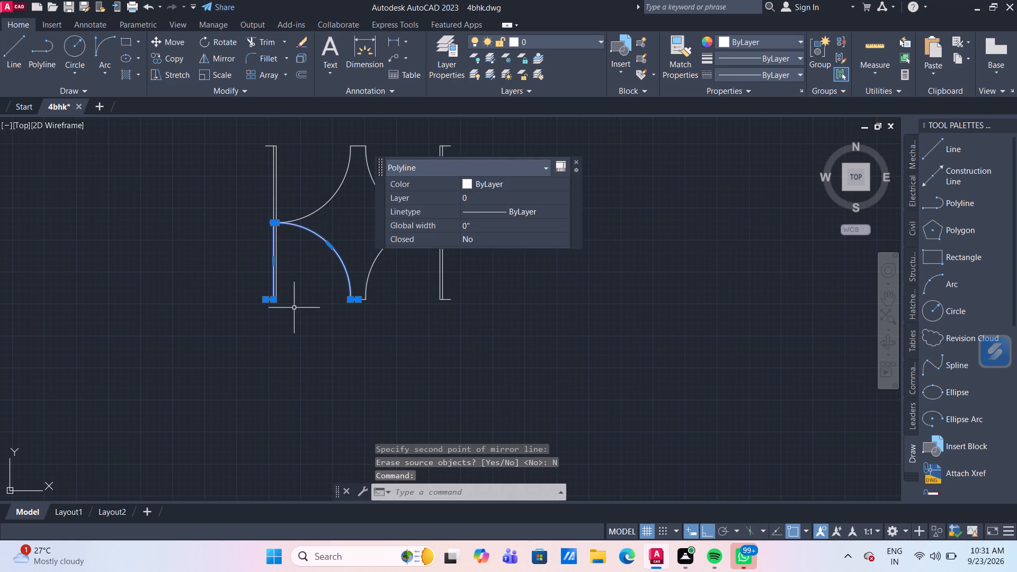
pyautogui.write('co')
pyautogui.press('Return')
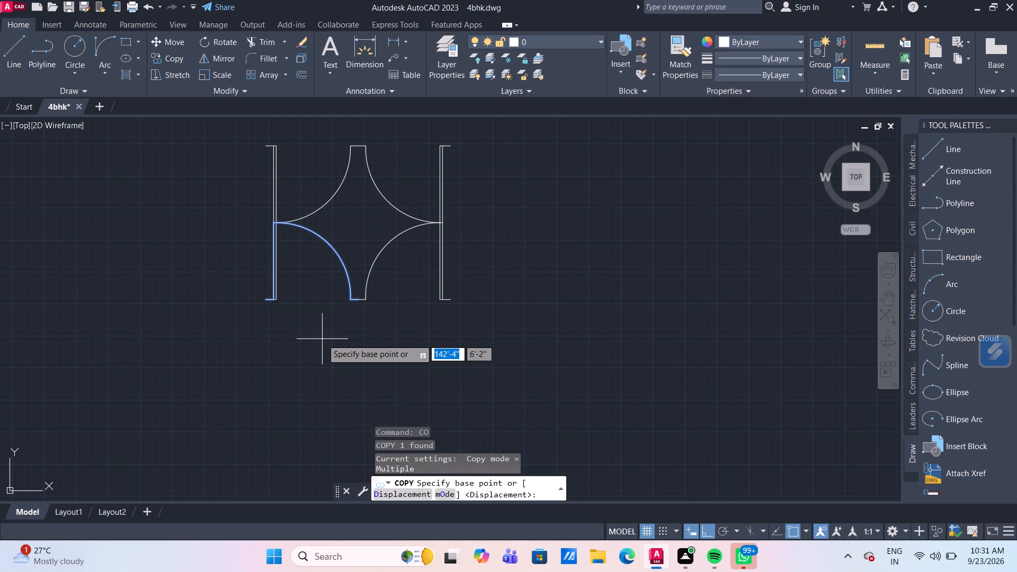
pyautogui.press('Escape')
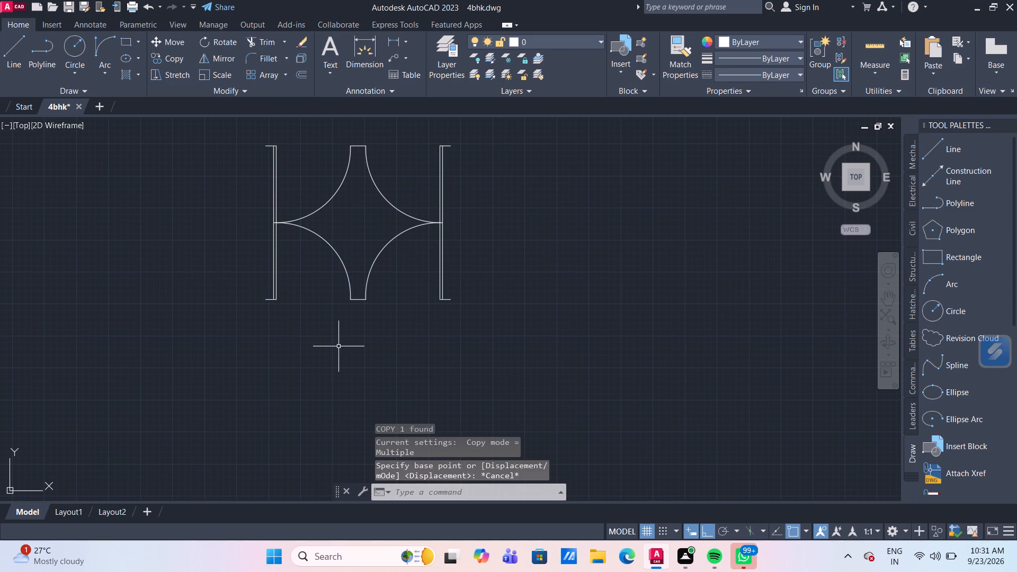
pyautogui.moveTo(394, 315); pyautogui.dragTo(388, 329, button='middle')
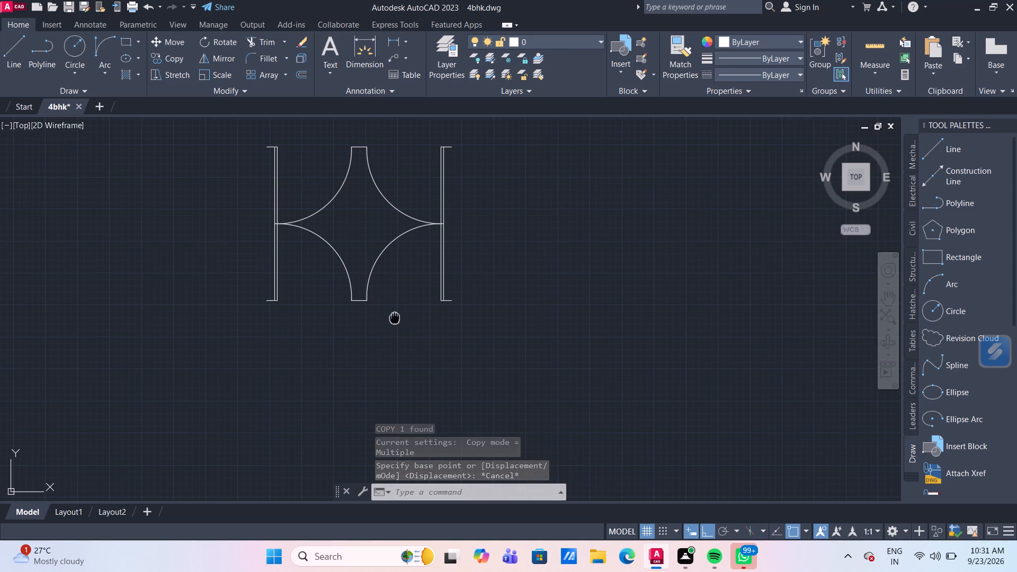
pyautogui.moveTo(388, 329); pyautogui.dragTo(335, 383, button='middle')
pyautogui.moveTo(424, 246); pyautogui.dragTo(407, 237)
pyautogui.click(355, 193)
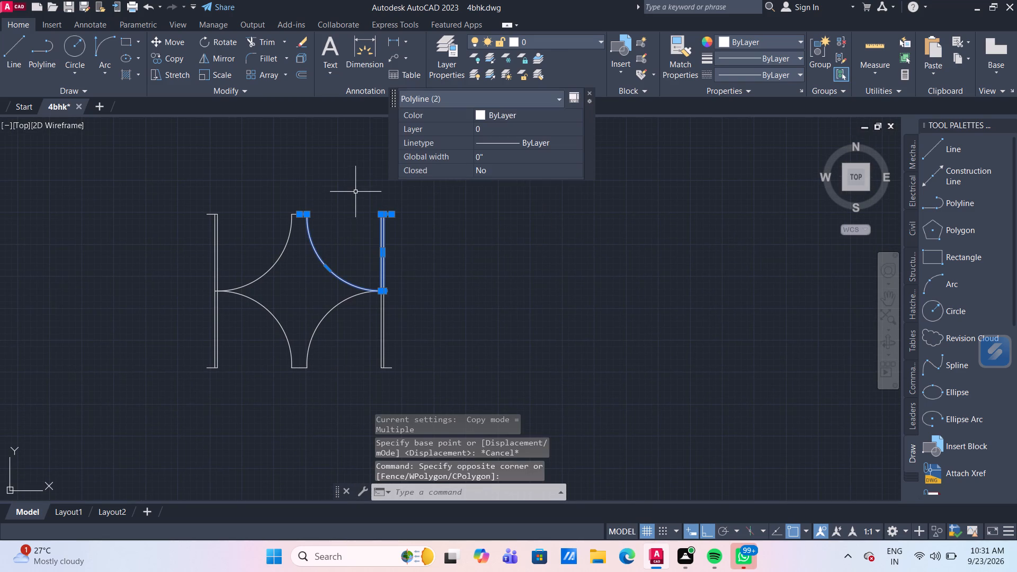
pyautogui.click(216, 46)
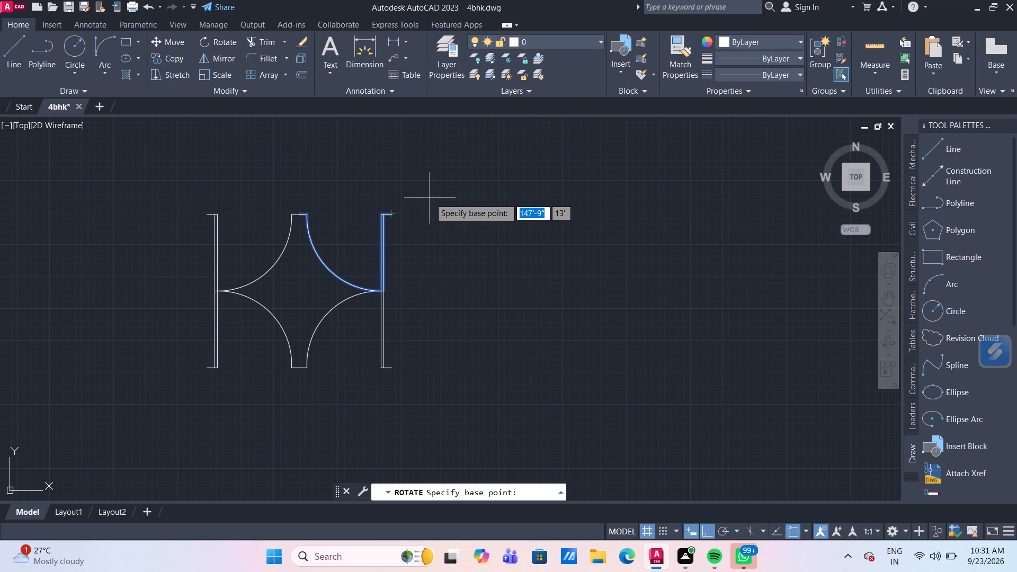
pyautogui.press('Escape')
# Move the upper-right door symbol by its outer top end into the doorway in the west-middle room's top wall, at the right jamb's upper corner.
pyautogui.moveTo(413, 235); pyautogui.dragTo(402, 222)
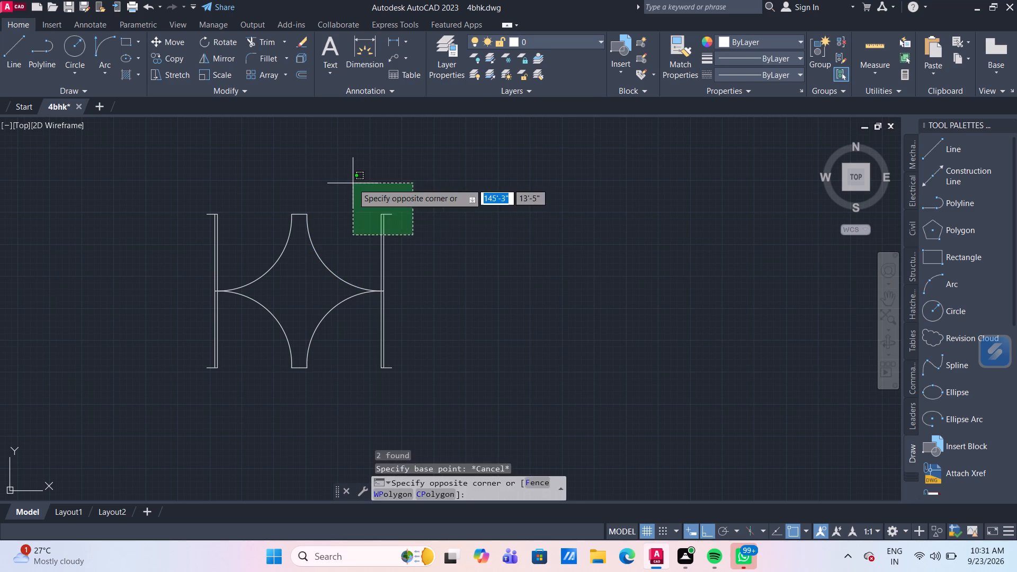
pyautogui.click(353, 183)
pyautogui.press('m')
pyautogui.press('Return')
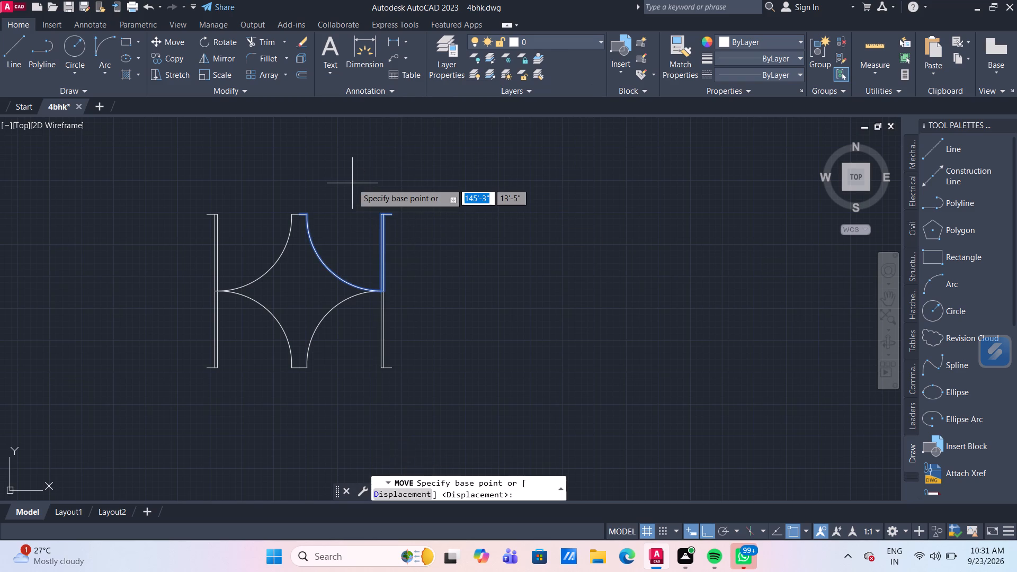
pyautogui.click(395, 215)
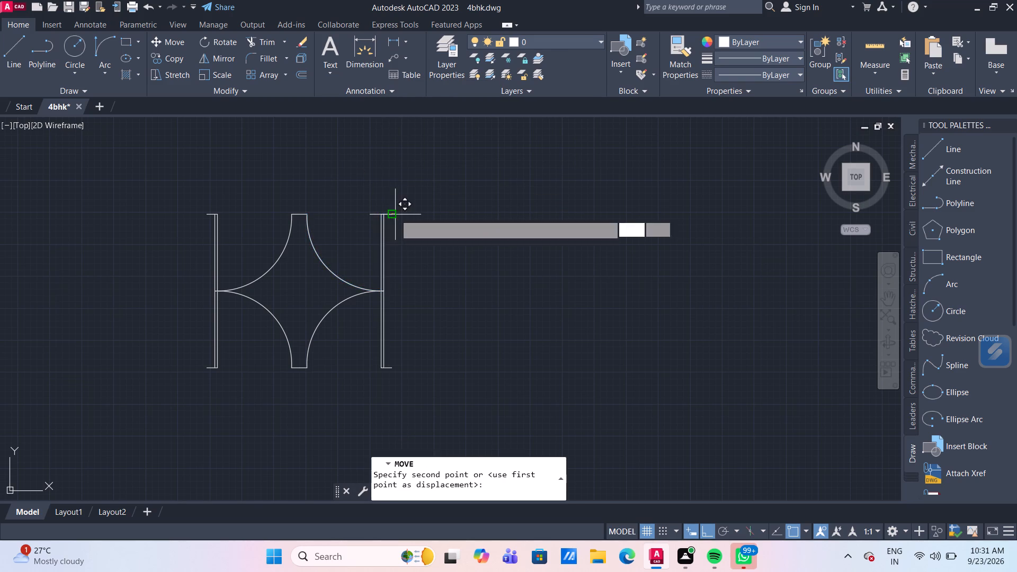
pyautogui.scroll(-2, 231, 187)
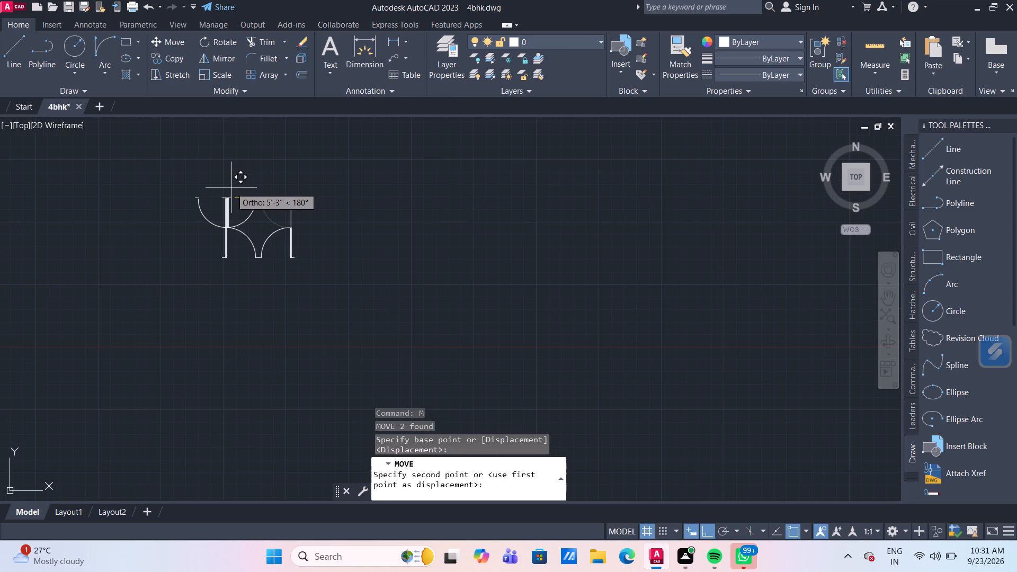
pyautogui.moveTo(231, 187); pyautogui.dragTo(411, 310, button='middle')
pyautogui.scroll(-2, 329, 246)
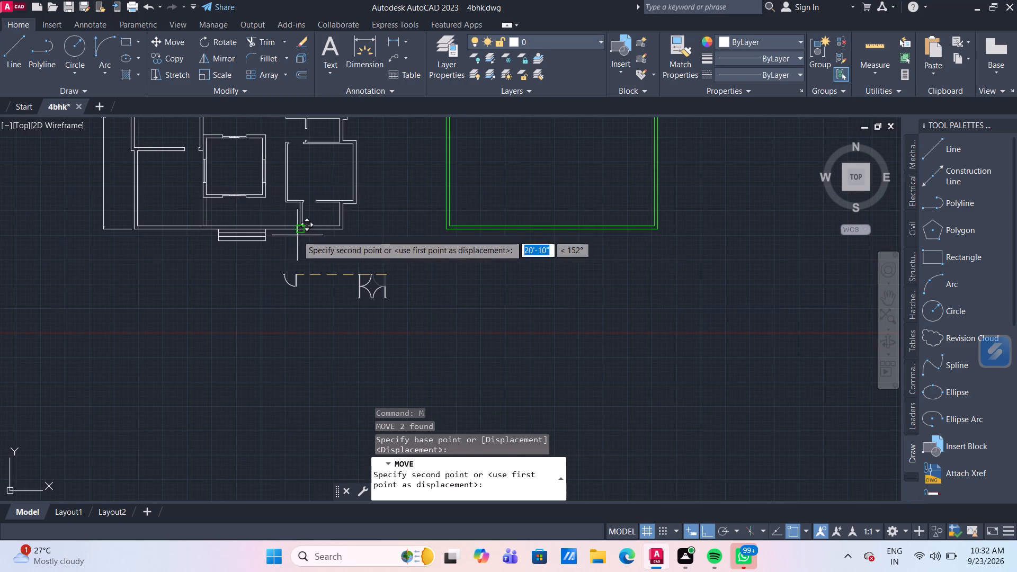
pyautogui.moveTo(262, 156); pyautogui.dragTo(258, 341, button='middle')
pyautogui.scroll(3, 164, 265)
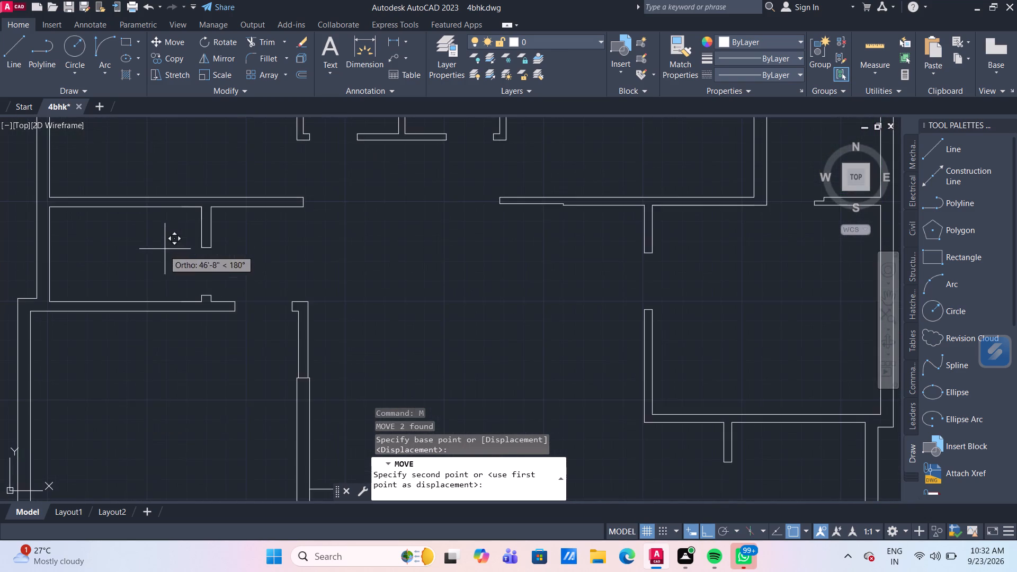
pyautogui.scroll(2, 228, 285)
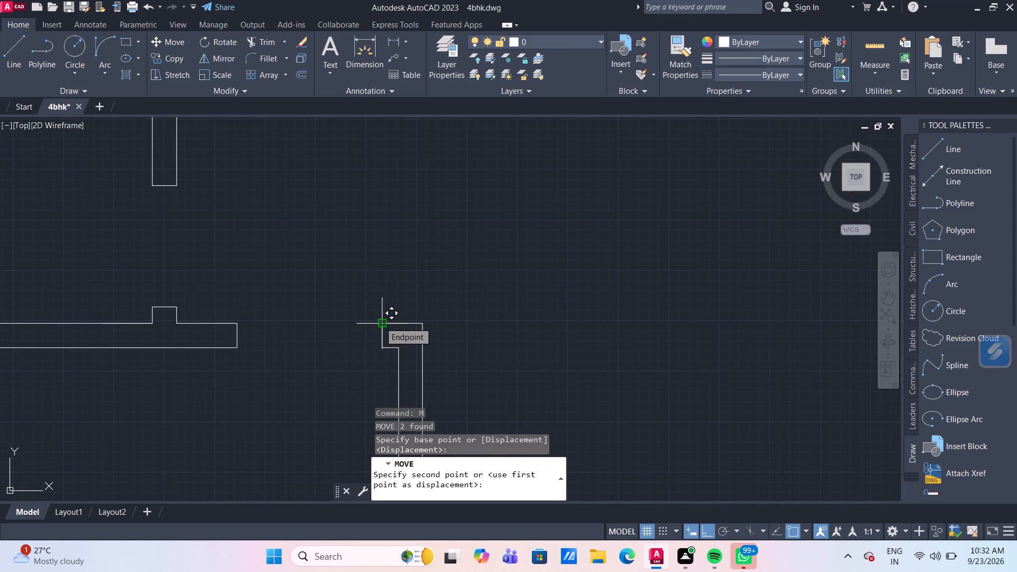
pyautogui.click(380, 322)
pyautogui.scroll(-2, 513, 242)
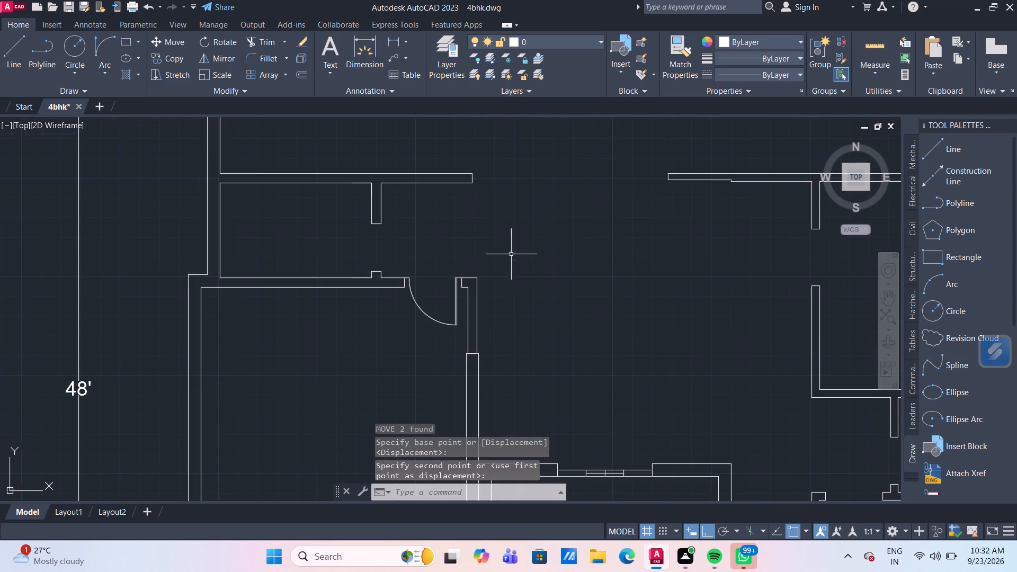
# Move the lower-right door symbol by its outer bottom end into the doorway in the same room's bottom wall, at the right jamb's lower corner.
pyautogui.scroll(-2, 544, 296)
pyautogui.moveTo(554, 301); pyautogui.dragTo(378, 173, button='middle')
pyautogui.scroll(-1, 376, 216)
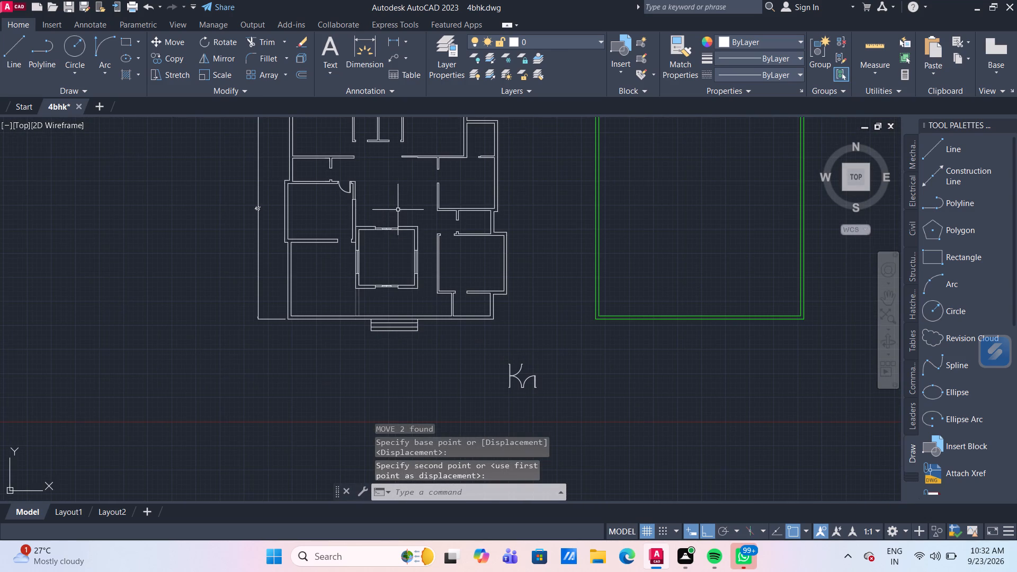
pyautogui.moveTo(398, 200); pyautogui.dragTo(274, 189, button='middle')
pyautogui.scroll(1, 436, 388)
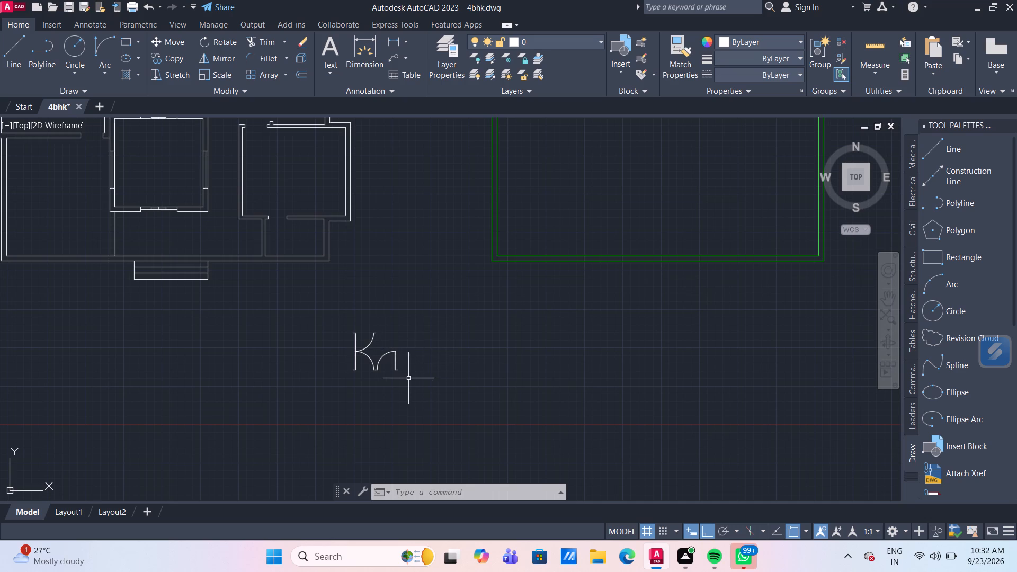
pyautogui.moveTo(450, 335); pyautogui.dragTo(451, 427, button='middle')
pyautogui.scroll(-1, 450, 404)
pyautogui.moveTo(449, 427); pyautogui.dragTo(448, 418, button='middle')
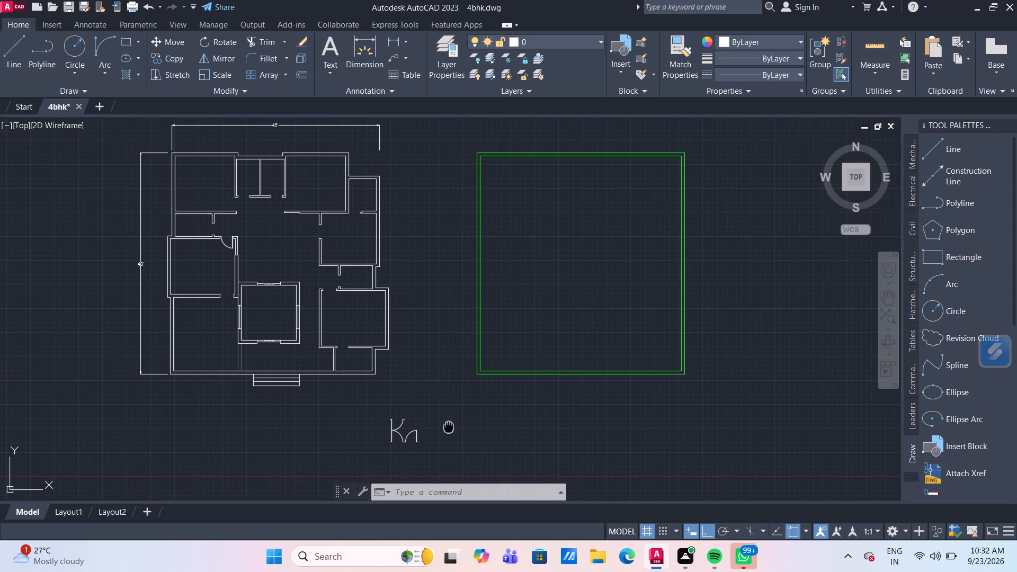
pyautogui.moveTo(448, 418); pyautogui.dragTo(431, 382, button='middle')
pyautogui.scroll(3, 429, 383)
pyautogui.moveTo(318, 455); pyautogui.dragTo(307, 425)
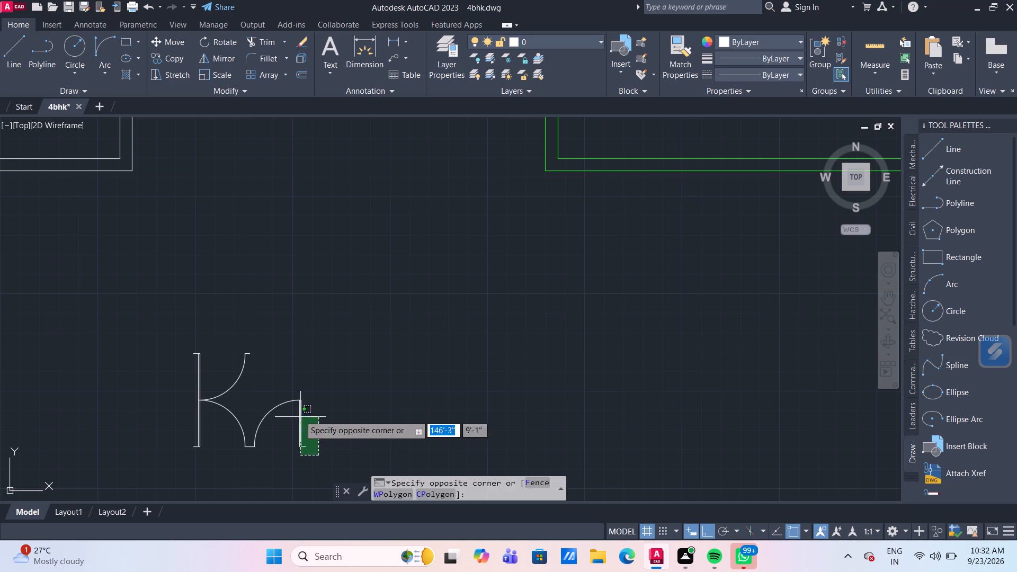
pyautogui.click(282, 372)
pyautogui.press('m')
pyautogui.press('Return')
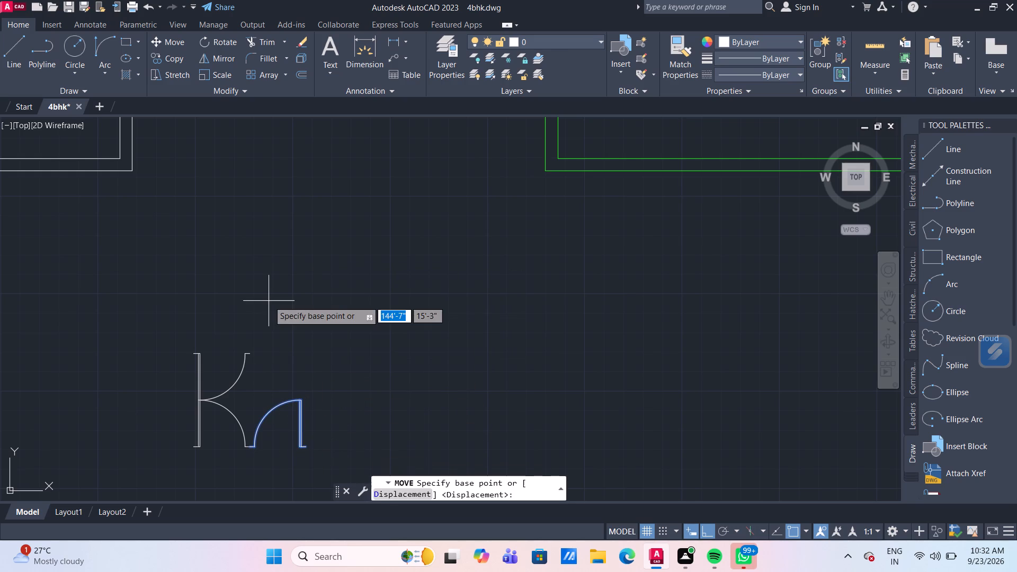
pyautogui.click(306, 443)
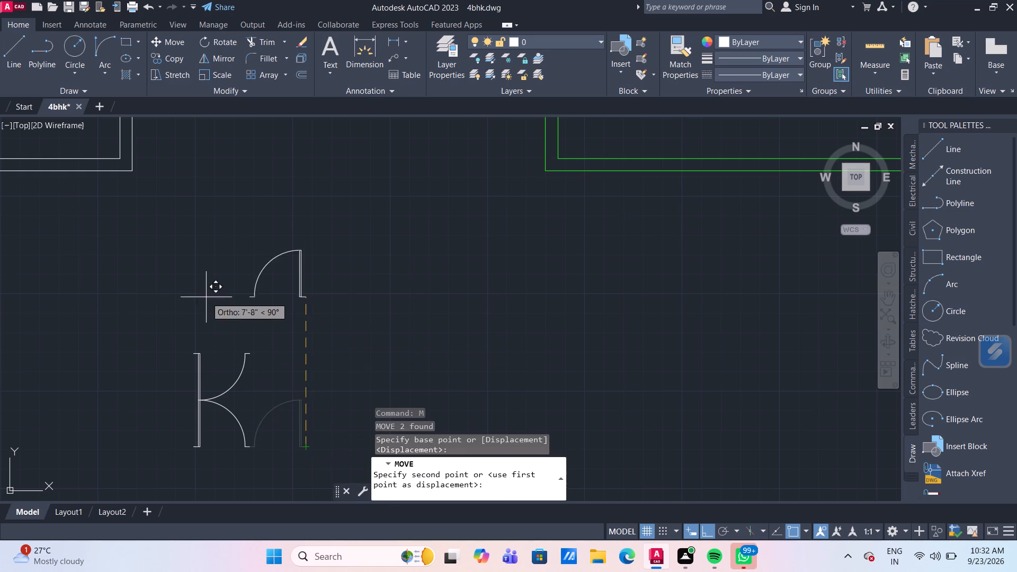
pyautogui.scroll(-3, 201, 294)
pyautogui.moveTo(156, 278); pyautogui.dragTo(419, 378, button='middle')
pyautogui.scroll(4, 301, 265)
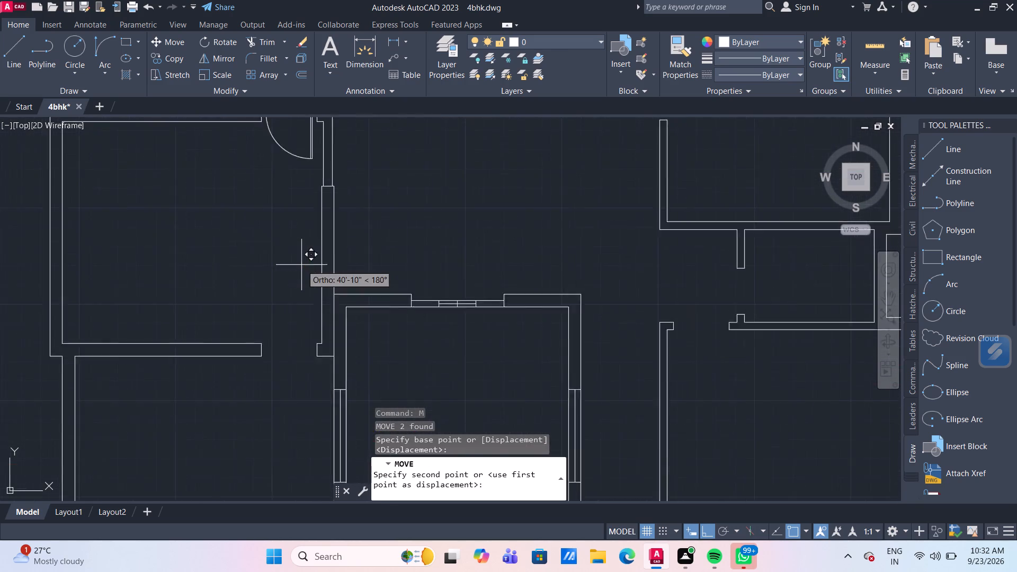
pyautogui.scroll(-2, 301, 265)
pyautogui.scroll(3, 298, 311)
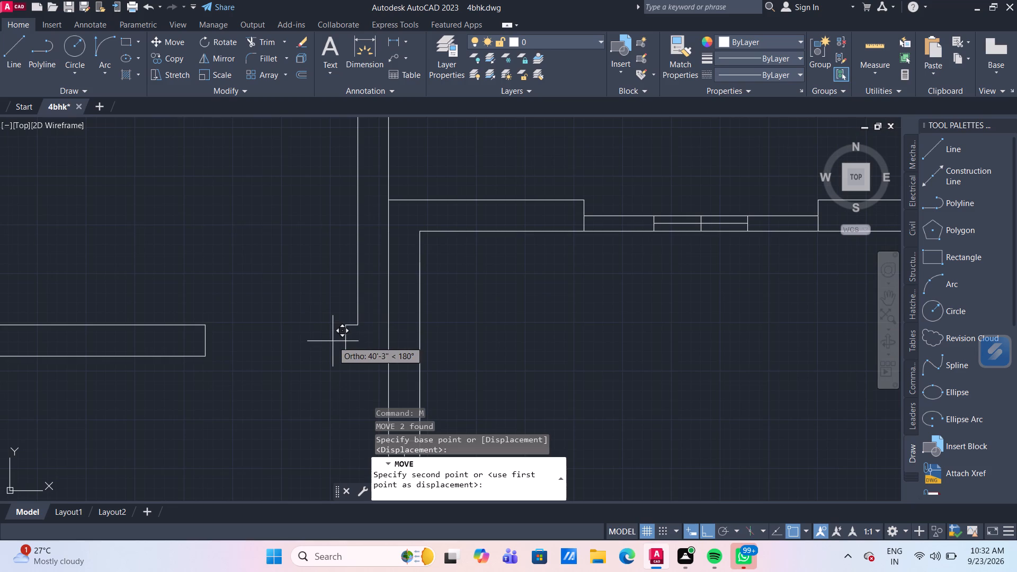
pyautogui.click(346, 353)
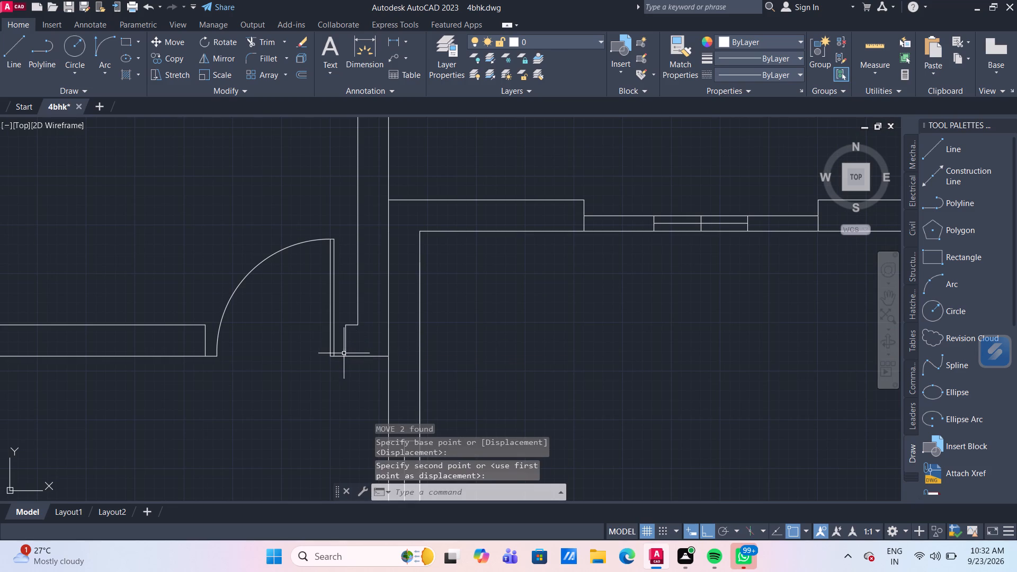
pyautogui.scroll(-2, 289, 375)
pyautogui.moveTo(383, 389); pyautogui.dragTo(351, 301, button='middle')
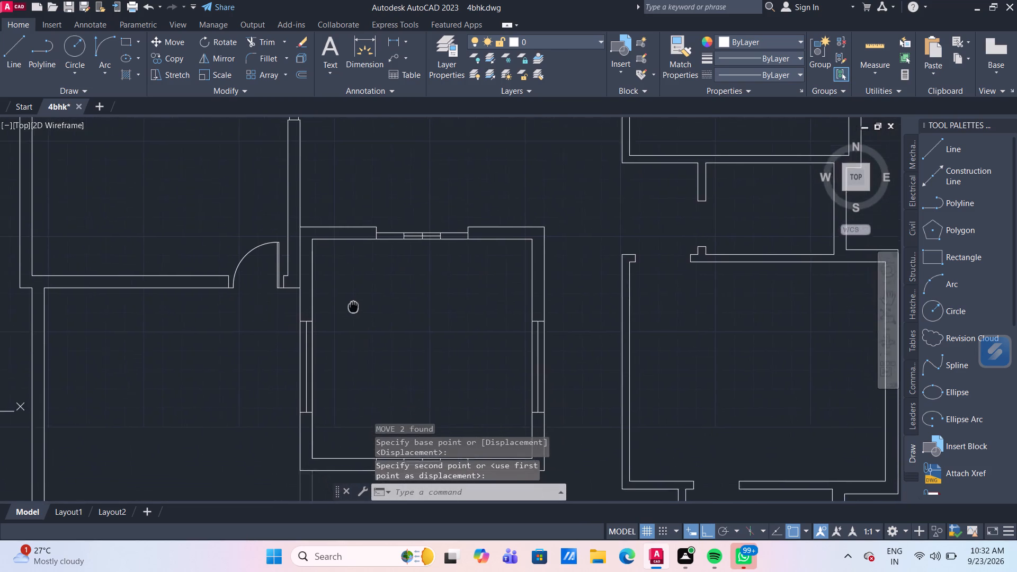
pyautogui.moveTo(351, 301); pyautogui.dragTo(348, 290, button='middle')
pyautogui.scroll(-1, 348, 290)
pyautogui.moveTo(398, 167); pyautogui.dragTo(407, 214, button='middle')
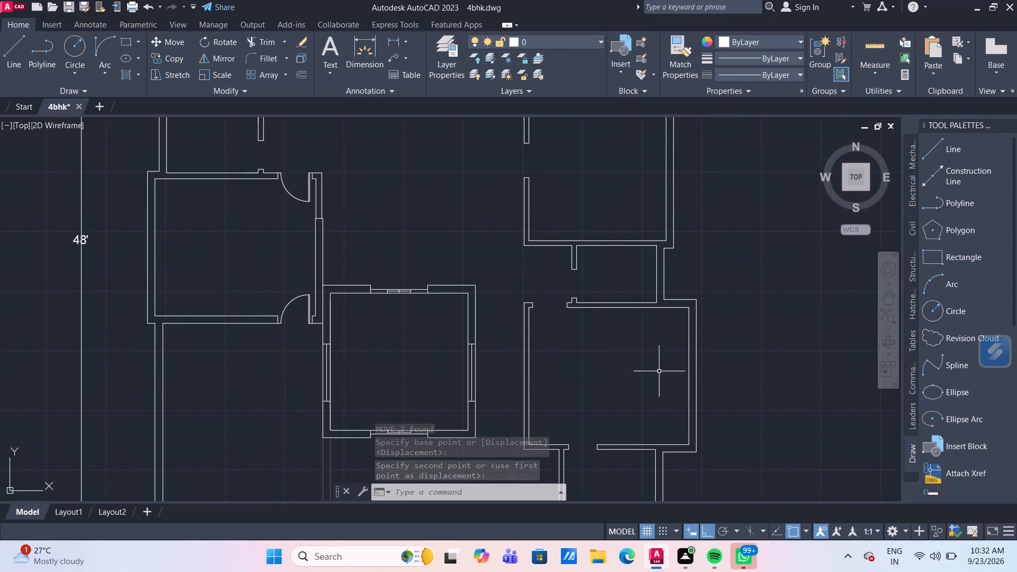
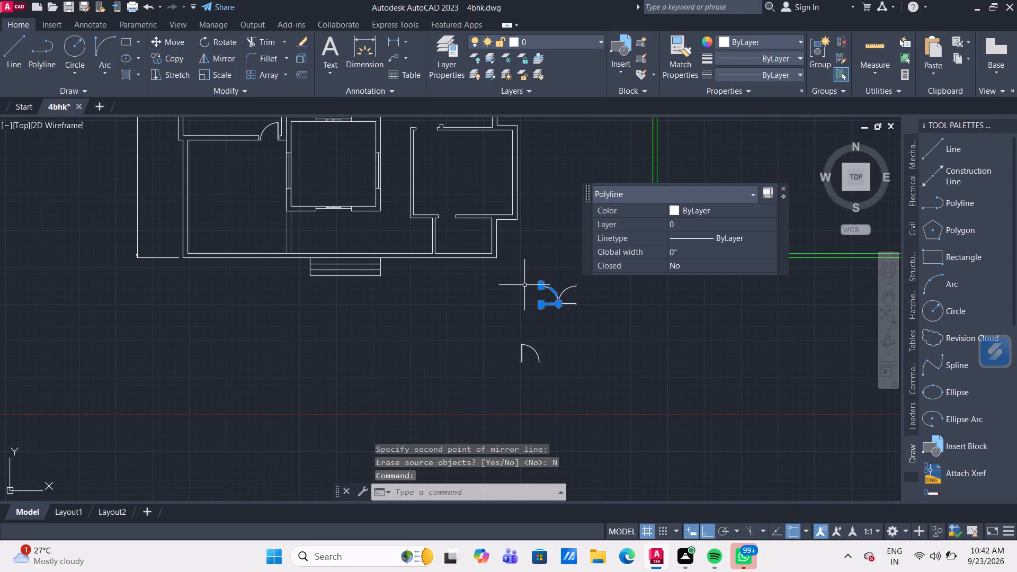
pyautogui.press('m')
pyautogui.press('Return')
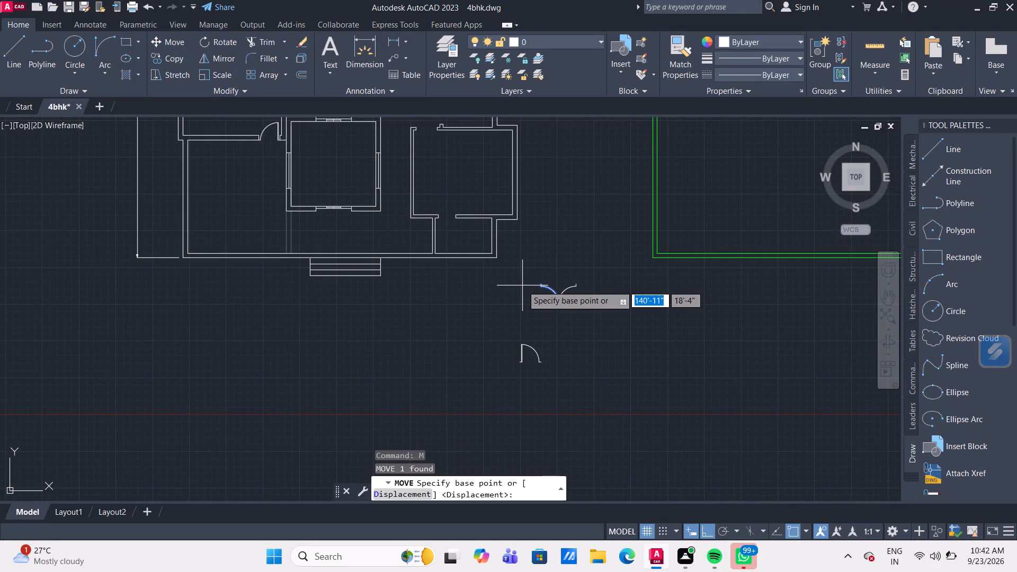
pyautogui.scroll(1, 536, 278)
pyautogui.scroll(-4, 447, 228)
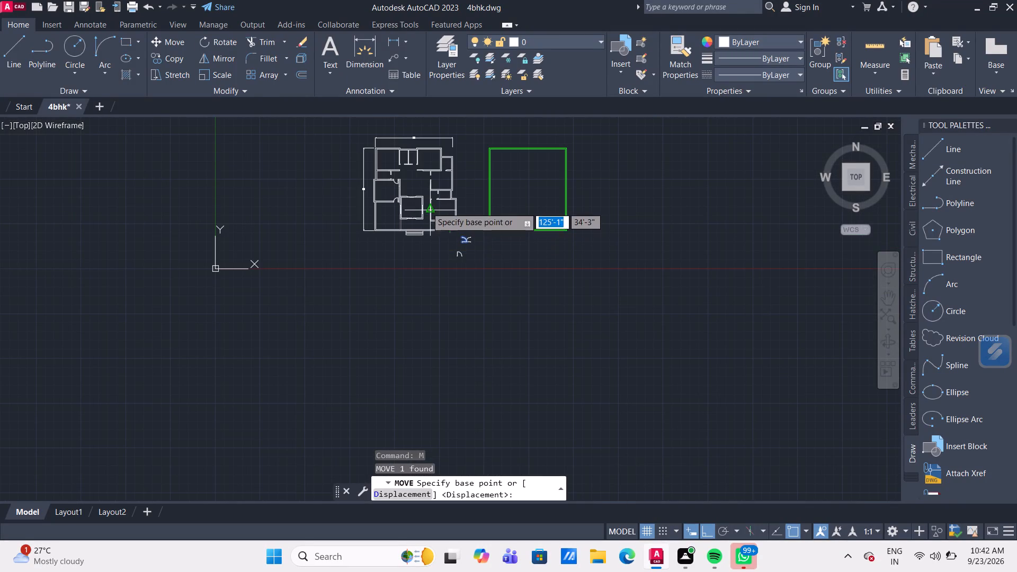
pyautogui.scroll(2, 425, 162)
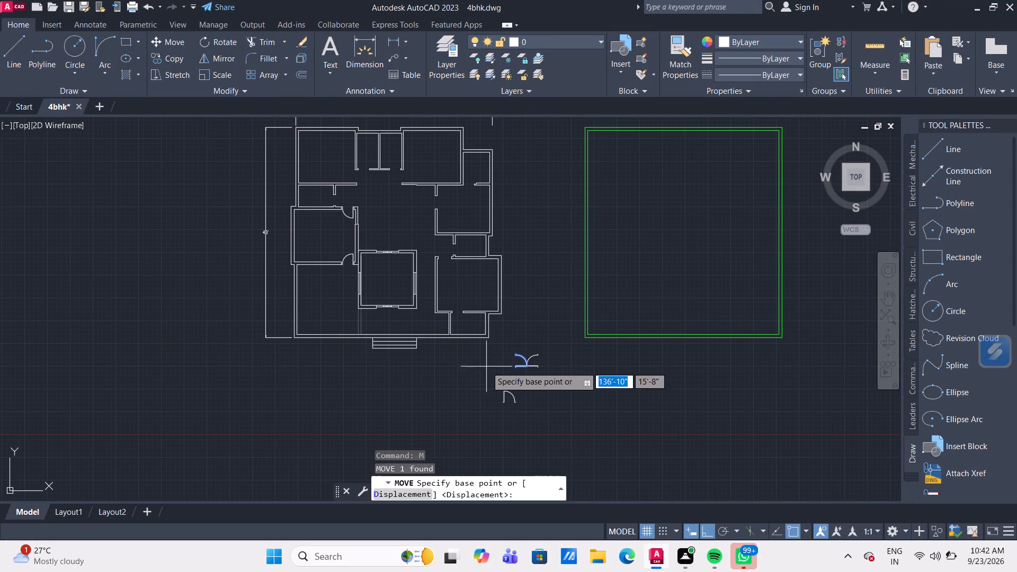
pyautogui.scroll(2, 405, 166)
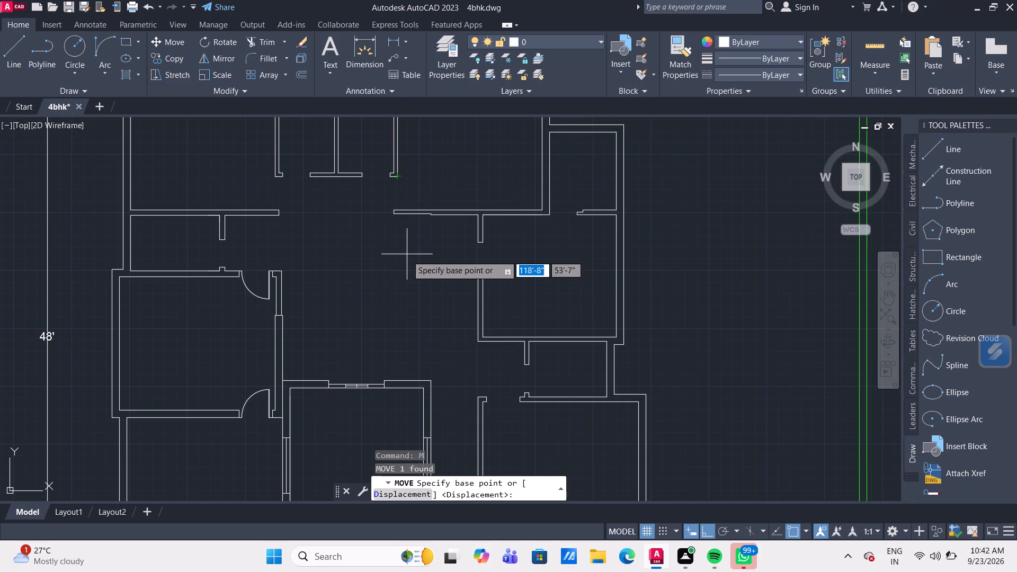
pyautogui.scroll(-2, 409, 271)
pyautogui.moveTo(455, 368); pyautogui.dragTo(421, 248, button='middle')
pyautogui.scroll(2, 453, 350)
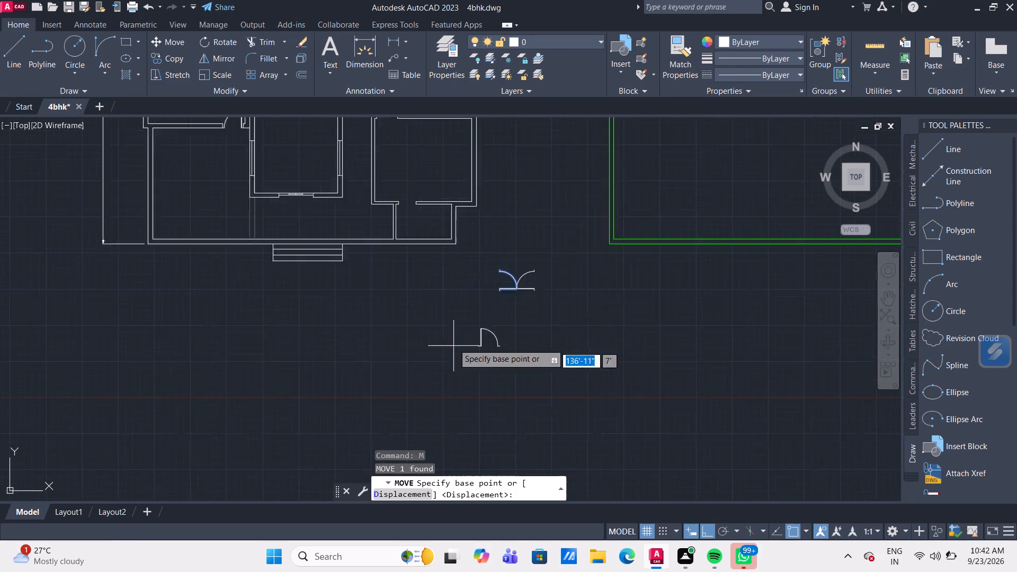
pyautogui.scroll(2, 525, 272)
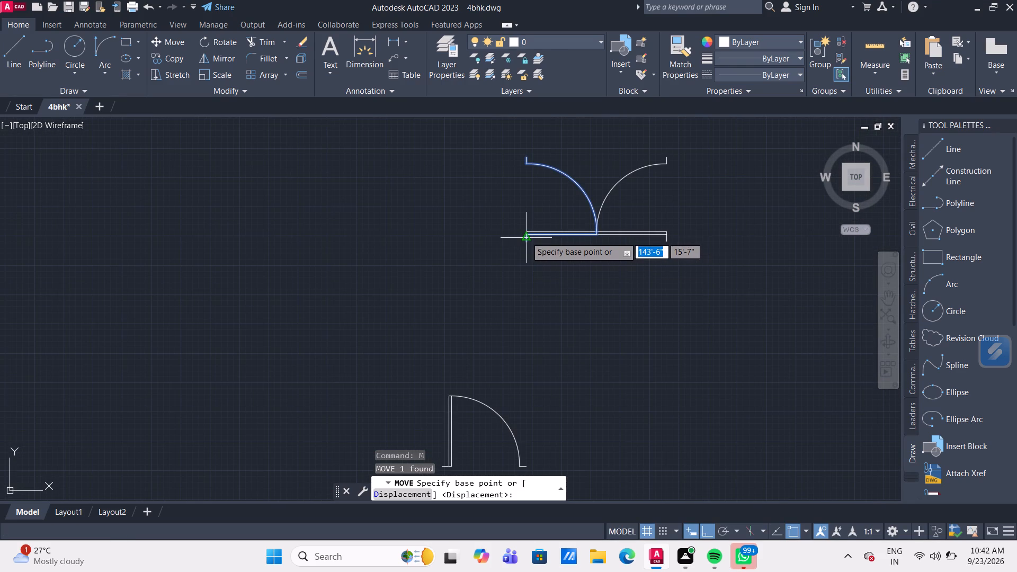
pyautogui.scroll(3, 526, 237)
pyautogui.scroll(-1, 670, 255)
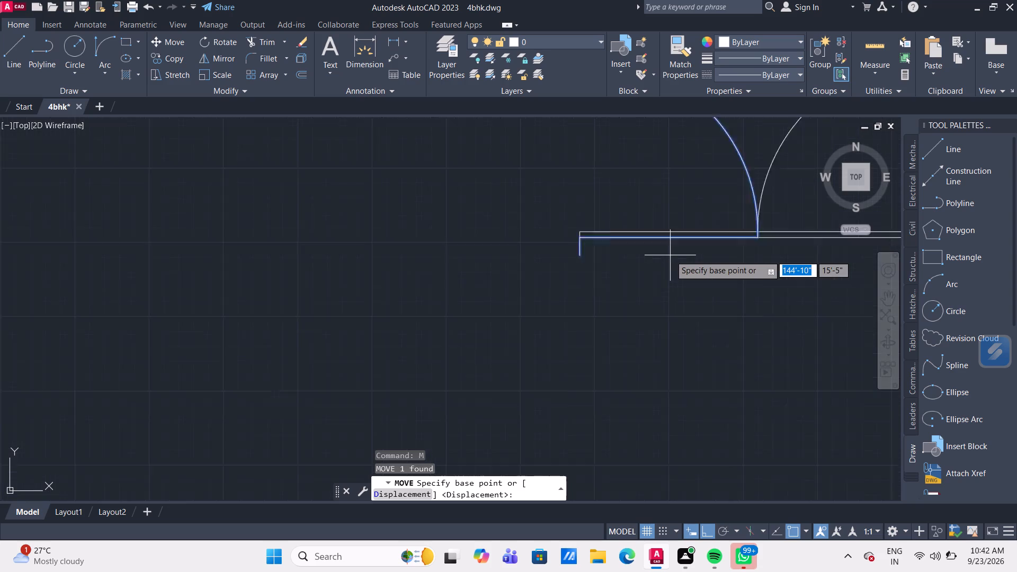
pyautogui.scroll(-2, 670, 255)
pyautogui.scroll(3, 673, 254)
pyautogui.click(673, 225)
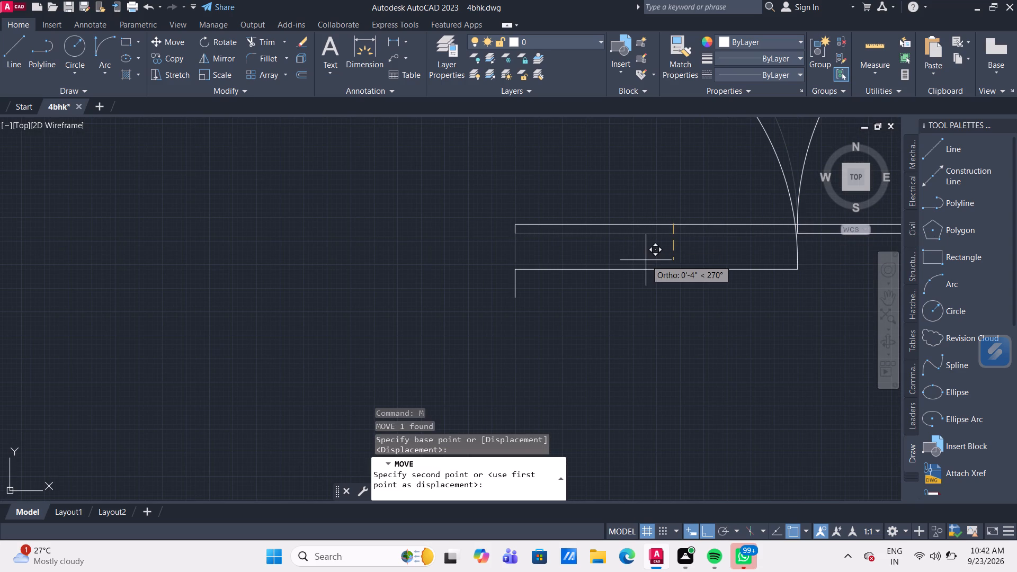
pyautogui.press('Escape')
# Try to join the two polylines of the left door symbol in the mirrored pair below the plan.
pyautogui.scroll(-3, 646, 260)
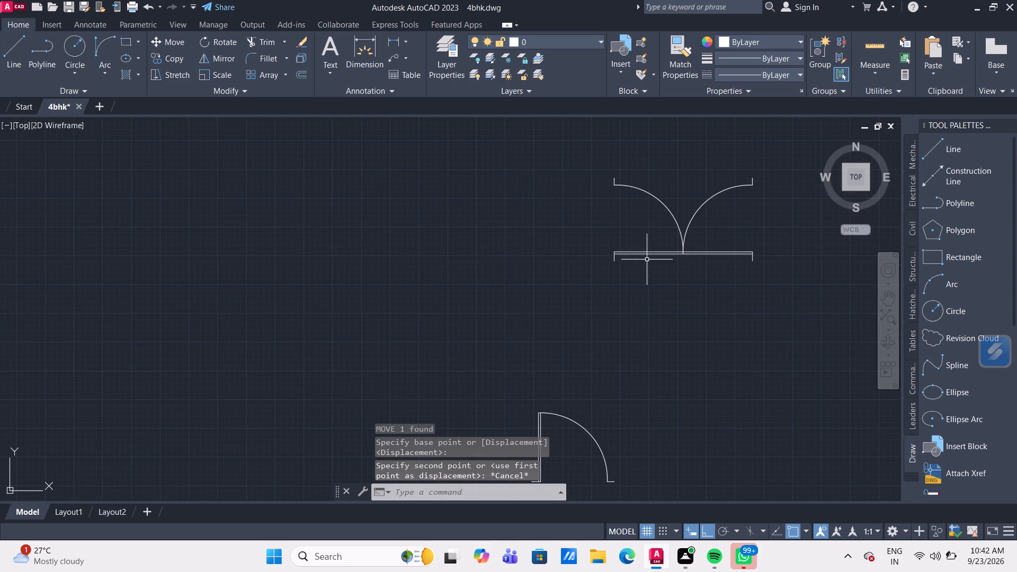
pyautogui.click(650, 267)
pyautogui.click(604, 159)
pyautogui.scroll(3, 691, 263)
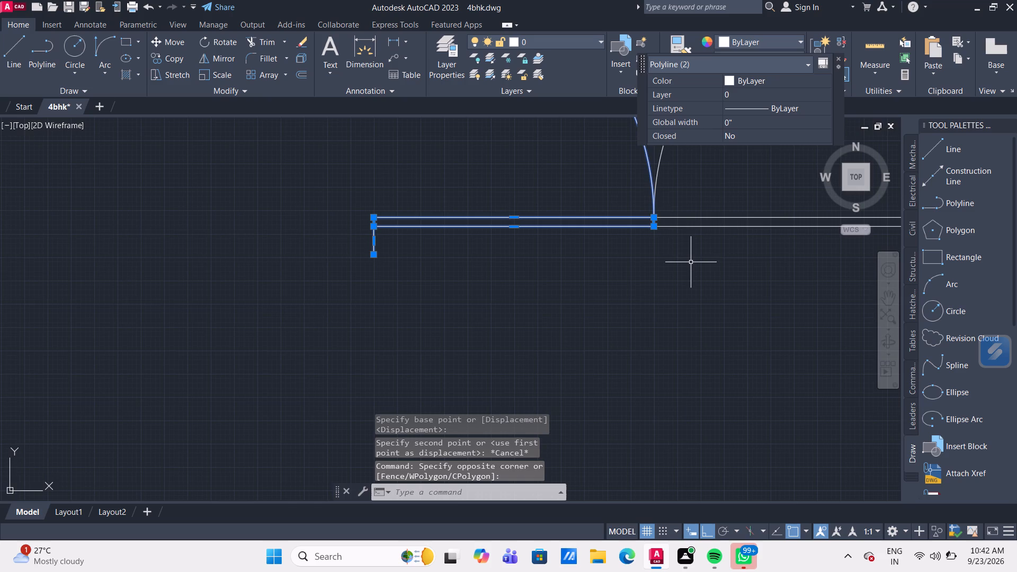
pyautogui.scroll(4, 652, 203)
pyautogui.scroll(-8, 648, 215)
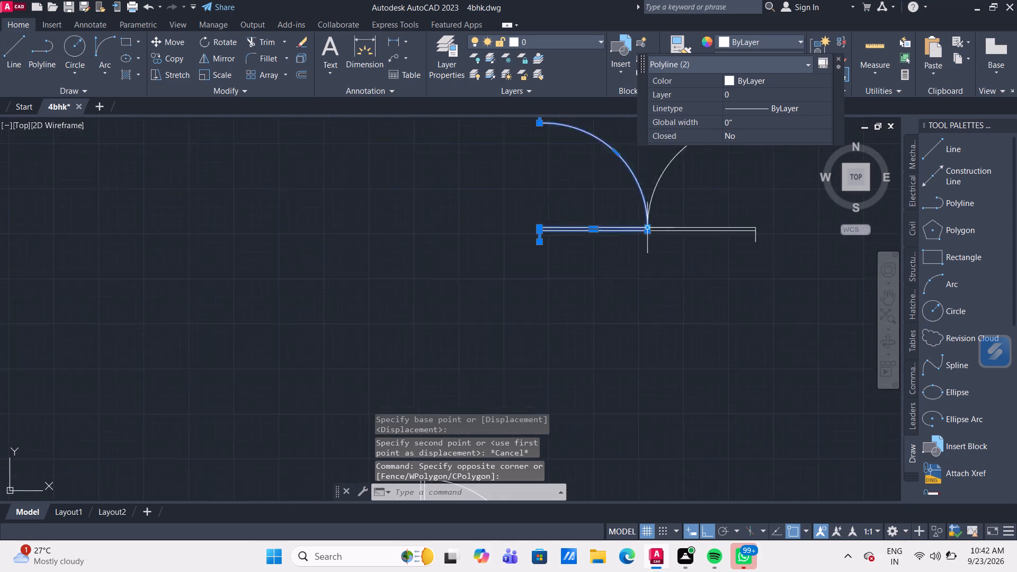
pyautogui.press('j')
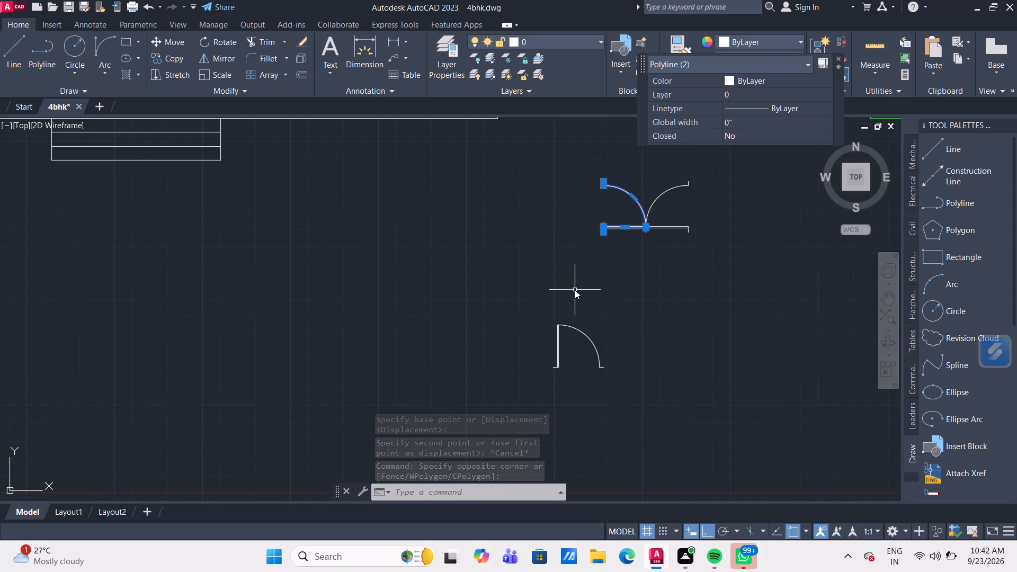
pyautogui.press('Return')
# Move the pair's left door symbol by its bottom-left end into the north-east bedroom's west doorway, at the upper corner of the bottom wall's end.
pyautogui.moveTo(613, 261); pyautogui.dragTo(605, 247)
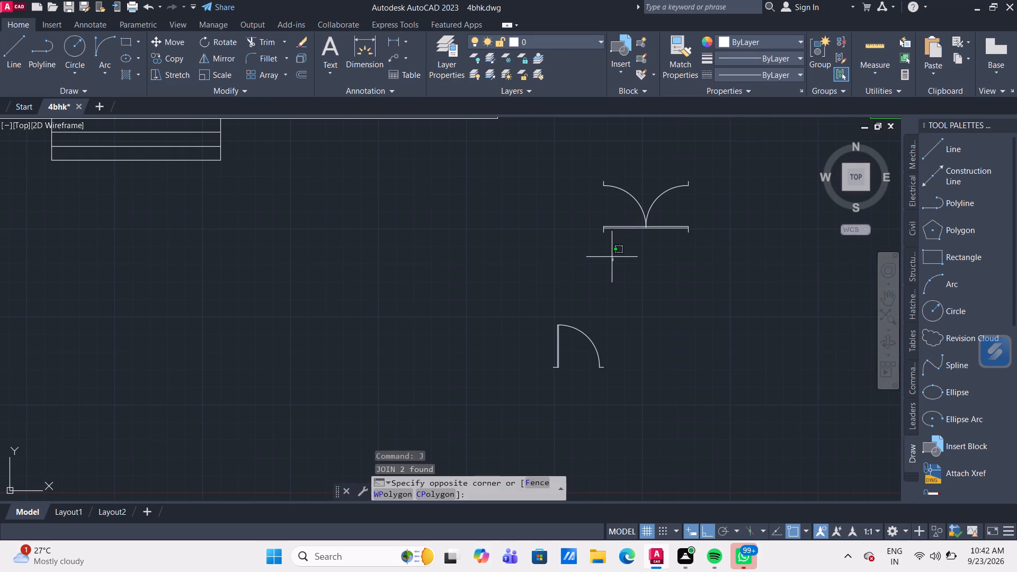
pyautogui.click(586, 181)
pyautogui.press('m')
pyautogui.press('Return')
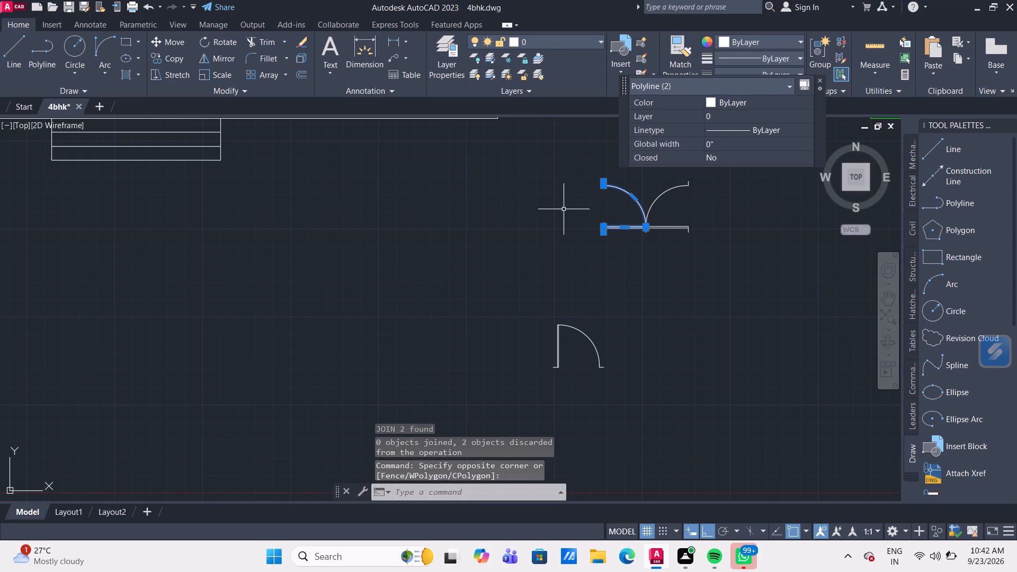
pyautogui.scroll(2, 609, 253)
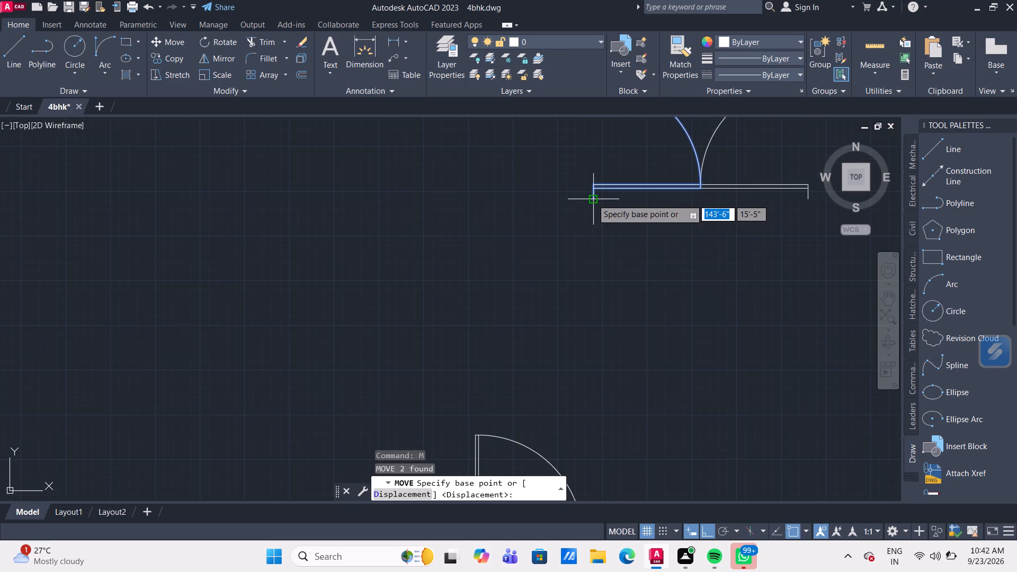
pyautogui.click(592, 199)
pyautogui.scroll(-4, 546, 209)
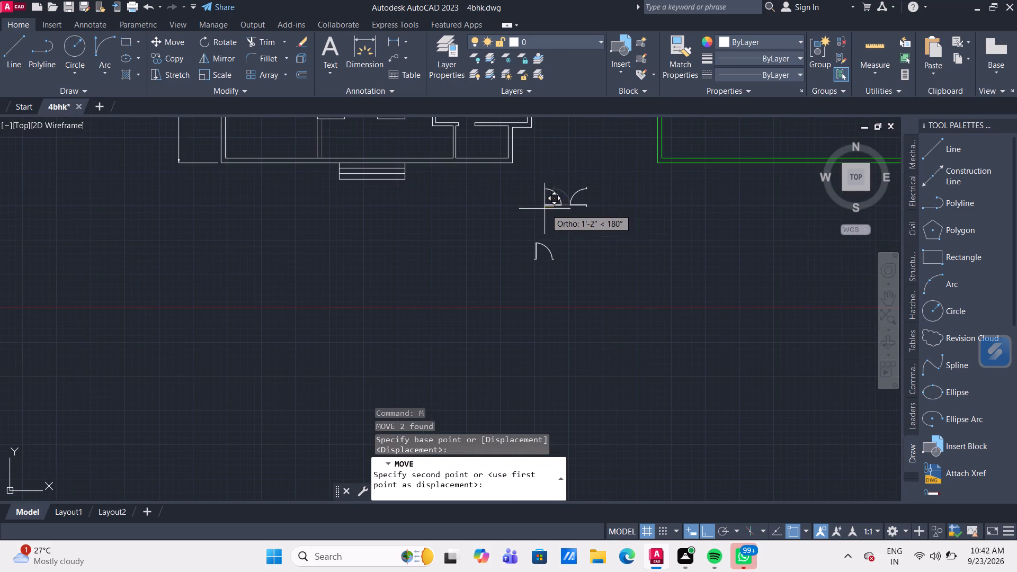
pyautogui.moveTo(433, 169); pyautogui.dragTo(492, 370, button='middle')
pyautogui.moveTo(466, 201); pyautogui.dragTo(444, 355, button='middle')
pyautogui.scroll(3, 419, 253)
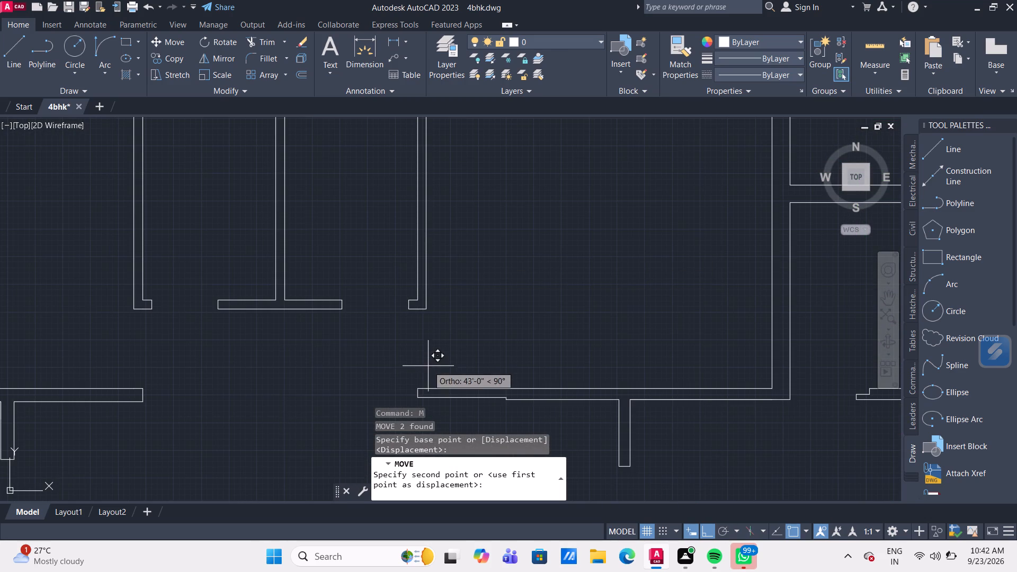
pyautogui.click(417, 389)
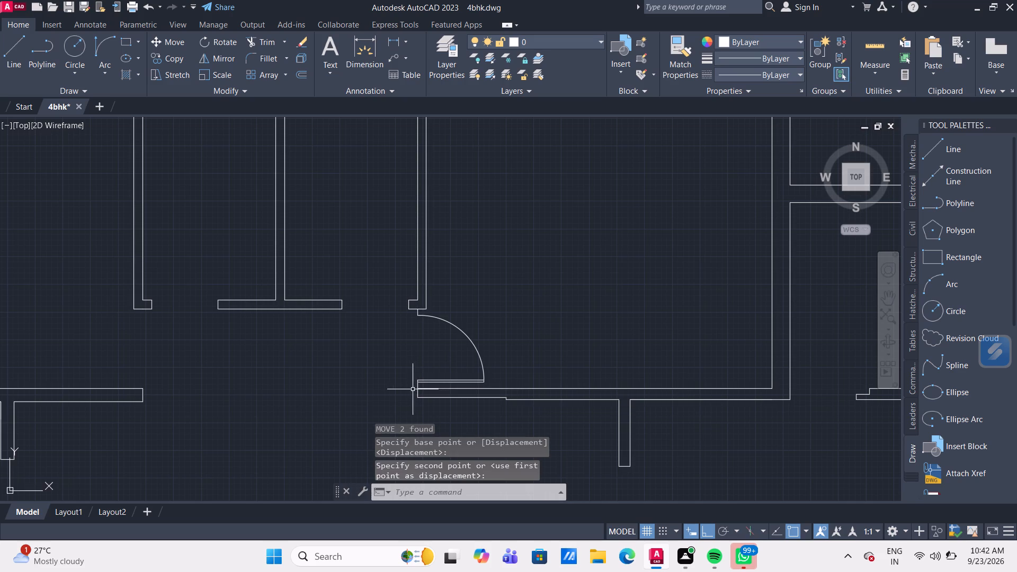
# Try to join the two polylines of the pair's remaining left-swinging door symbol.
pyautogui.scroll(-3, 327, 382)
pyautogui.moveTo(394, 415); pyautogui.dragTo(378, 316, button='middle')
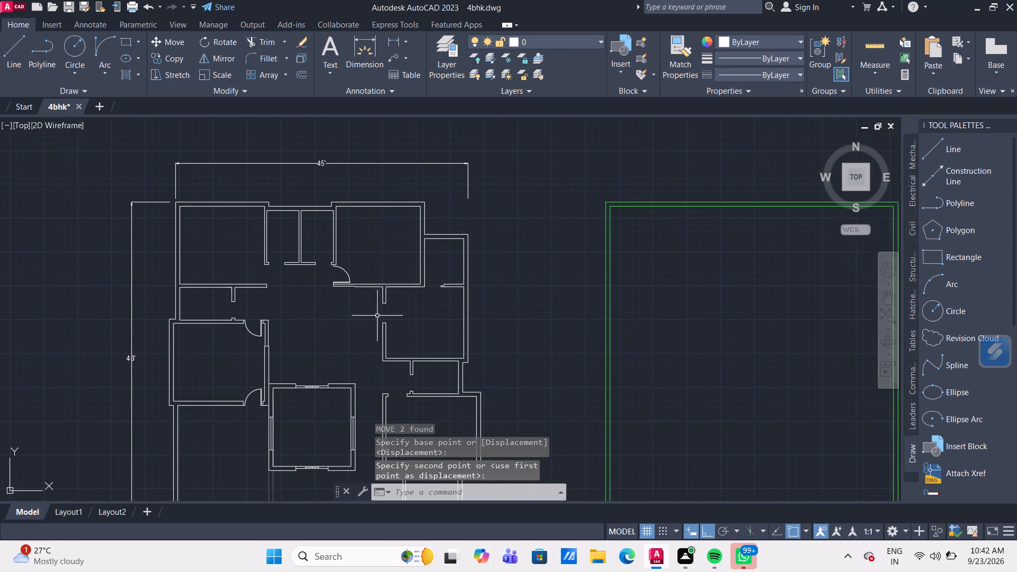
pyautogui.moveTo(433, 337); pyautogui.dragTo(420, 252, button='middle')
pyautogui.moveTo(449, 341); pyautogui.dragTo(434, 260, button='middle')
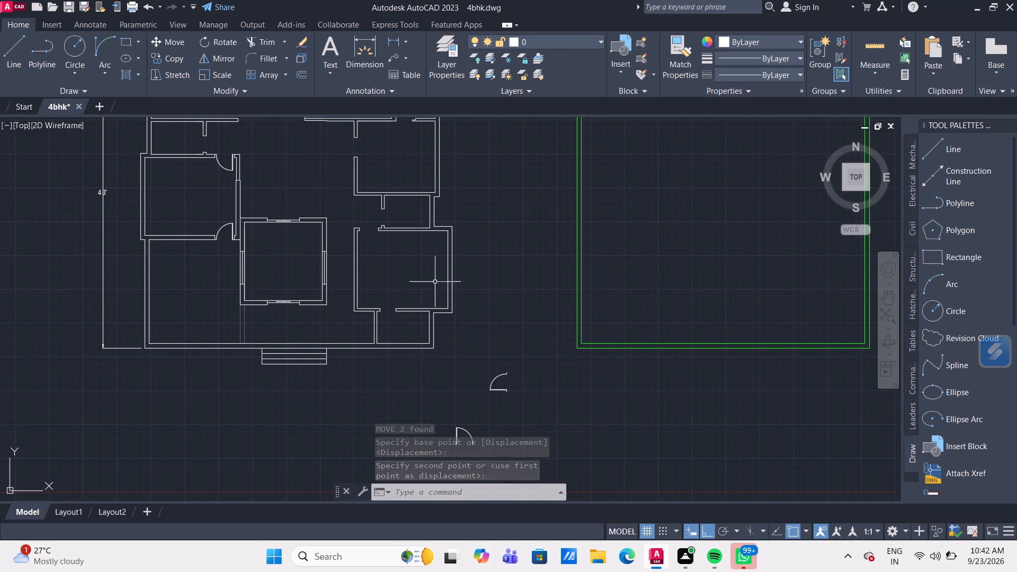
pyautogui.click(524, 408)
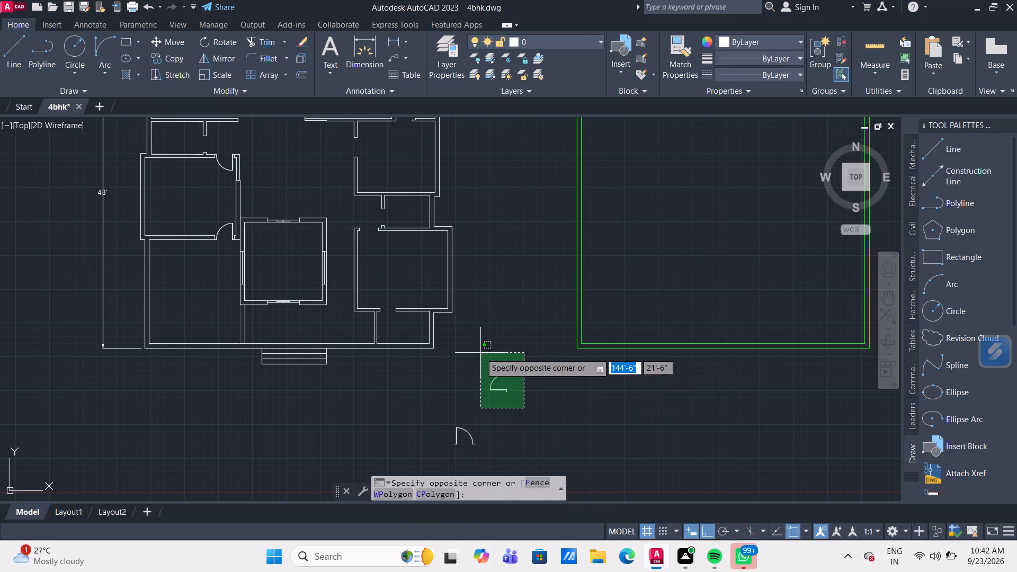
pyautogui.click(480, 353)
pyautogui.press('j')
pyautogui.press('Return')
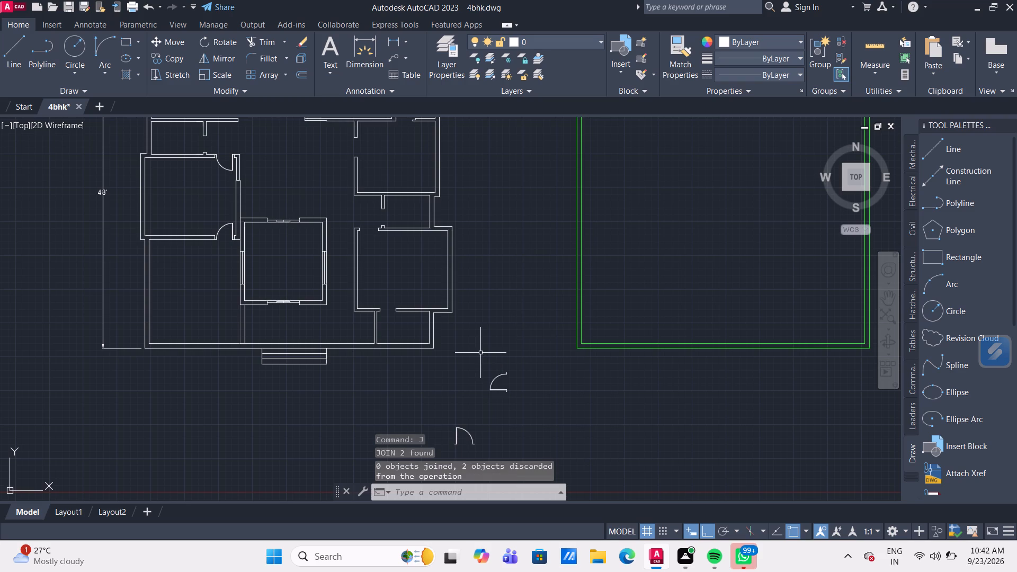
# Move the left-swinging door symbol by its bottom-right end into the north-west bedroom's east doorway, at the upper corner of the bottom wall's end.
pyautogui.moveTo(490, 333); pyautogui.dragTo(485, 383, button='middle')
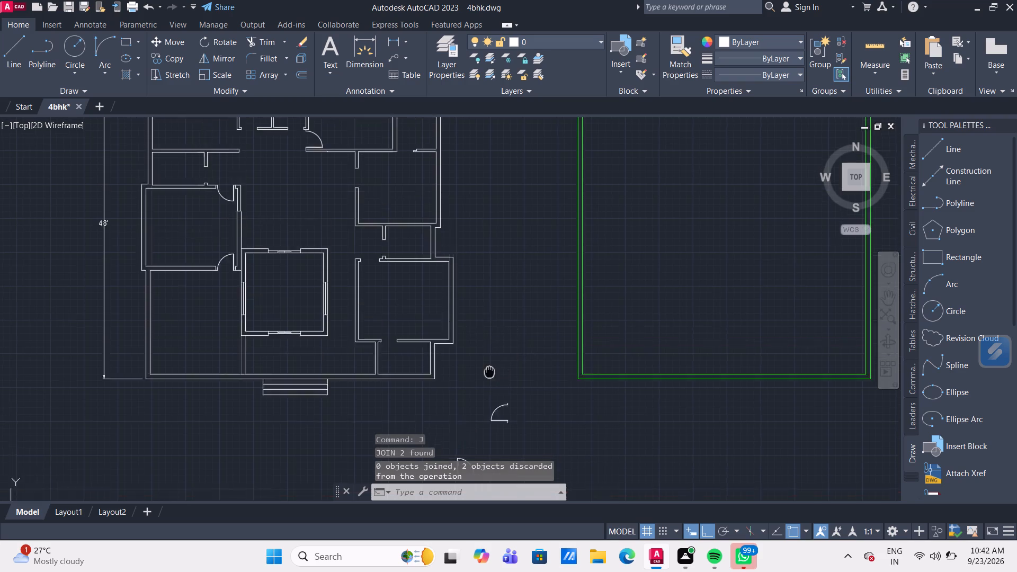
pyautogui.moveTo(485, 383); pyautogui.dragTo(460, 334, button='middle')
pyautogui.scroll(3, 515, 413)
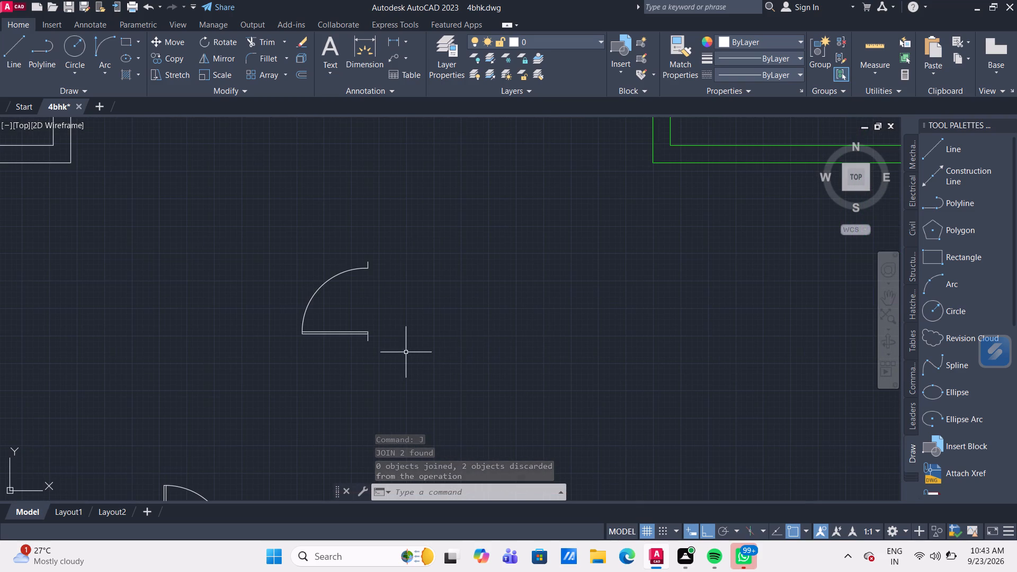
pyautogui.moveTo(406, 352); pyautogui.dragTo(395, 348)
pyautogui.click(305, 270)
pyautogui.press('m')
pyautogui.press('Return')
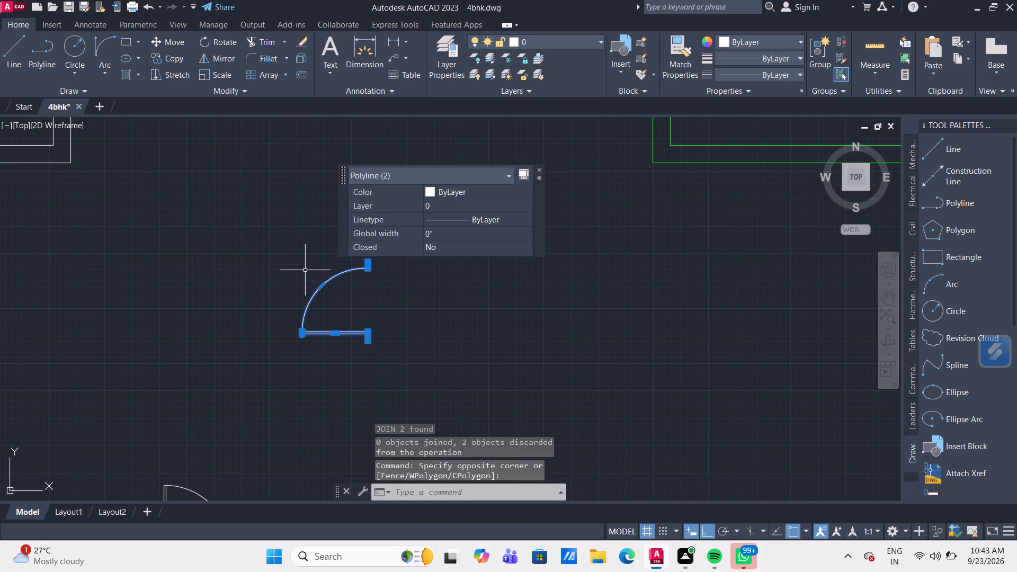
pyautogui.click(368, 344)
pyautogui.scroll(-4, 246, 220)
pyautogui.moveTo(238, 221); pyautogui.dragTo(285, 240, button='middle')
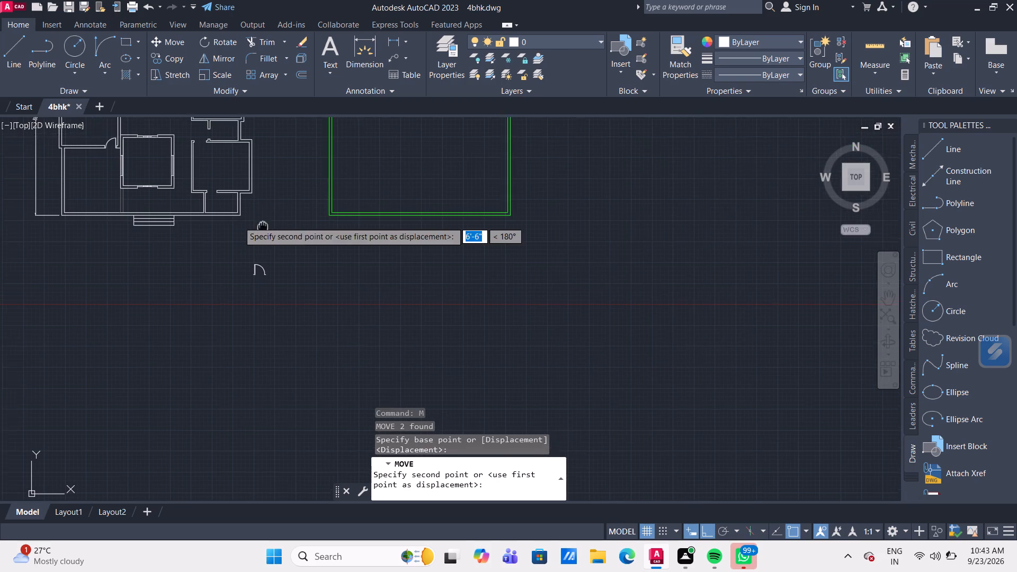
pyautogui.moveTo(285, 240); pyautogui.dragTo(358, 356, button='middle')
pyautogui.scroll(3, 222, 187)
pyautogui.scroll(3, 210, 241)
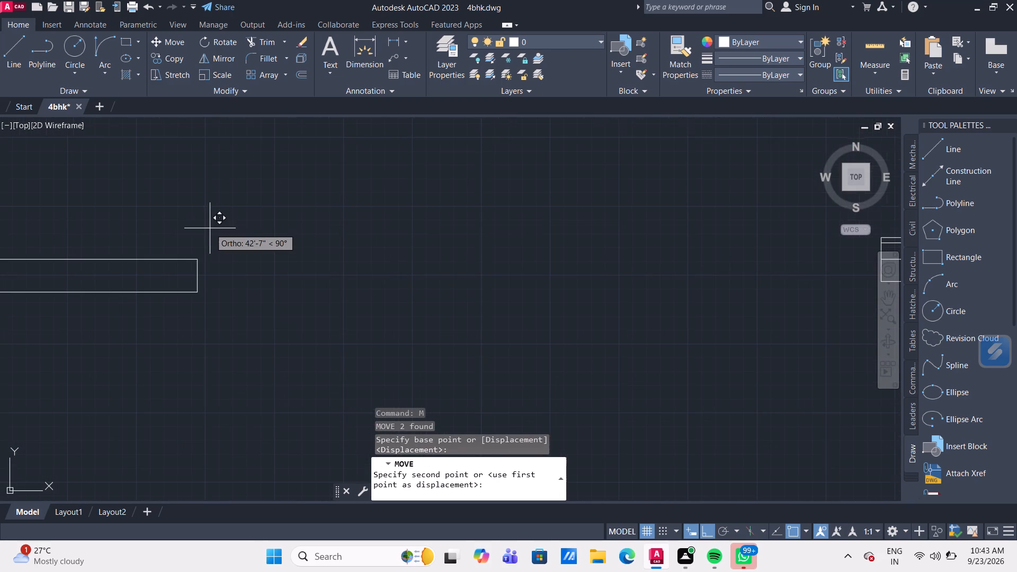
pyautogui.click(199, 262)
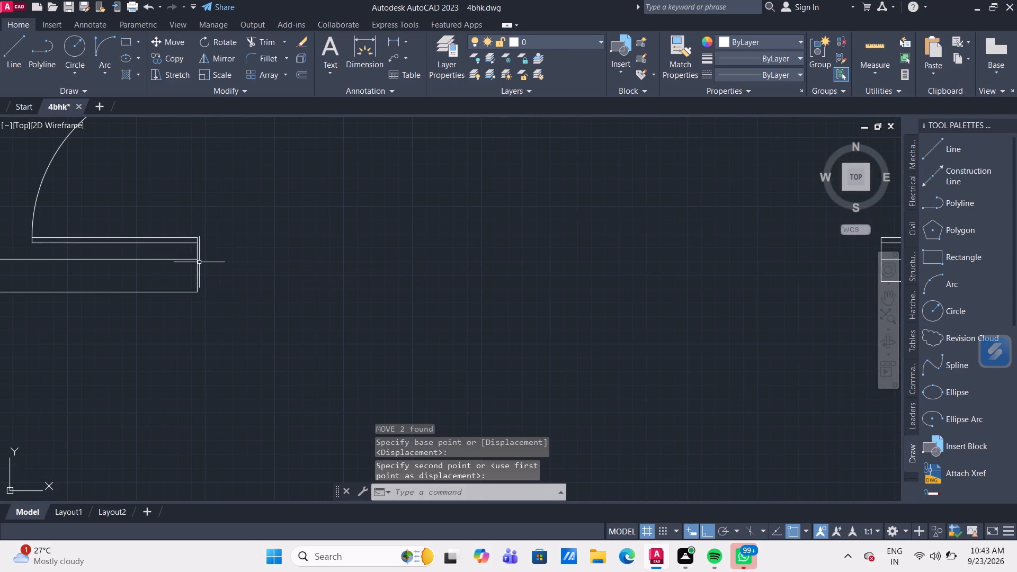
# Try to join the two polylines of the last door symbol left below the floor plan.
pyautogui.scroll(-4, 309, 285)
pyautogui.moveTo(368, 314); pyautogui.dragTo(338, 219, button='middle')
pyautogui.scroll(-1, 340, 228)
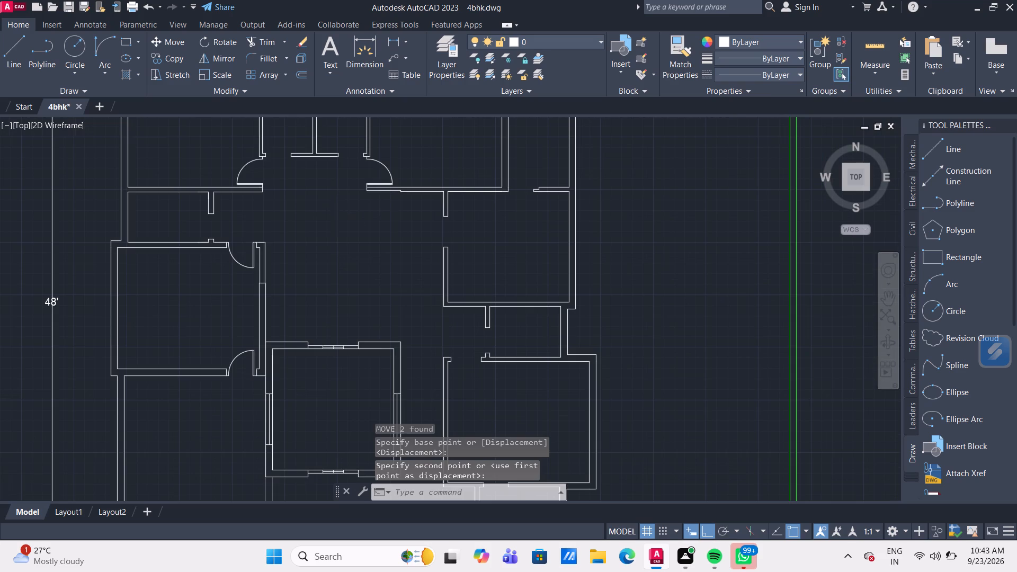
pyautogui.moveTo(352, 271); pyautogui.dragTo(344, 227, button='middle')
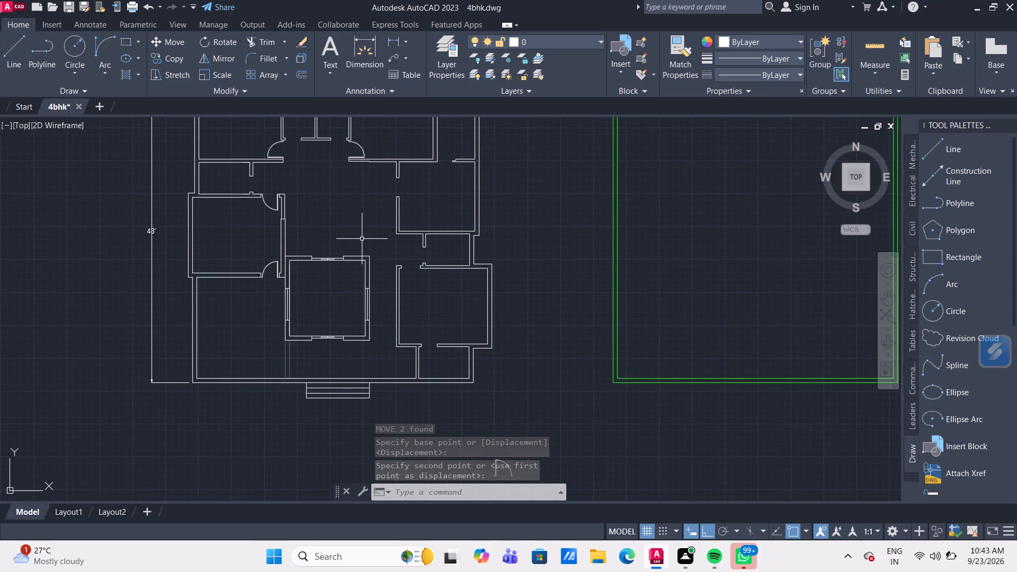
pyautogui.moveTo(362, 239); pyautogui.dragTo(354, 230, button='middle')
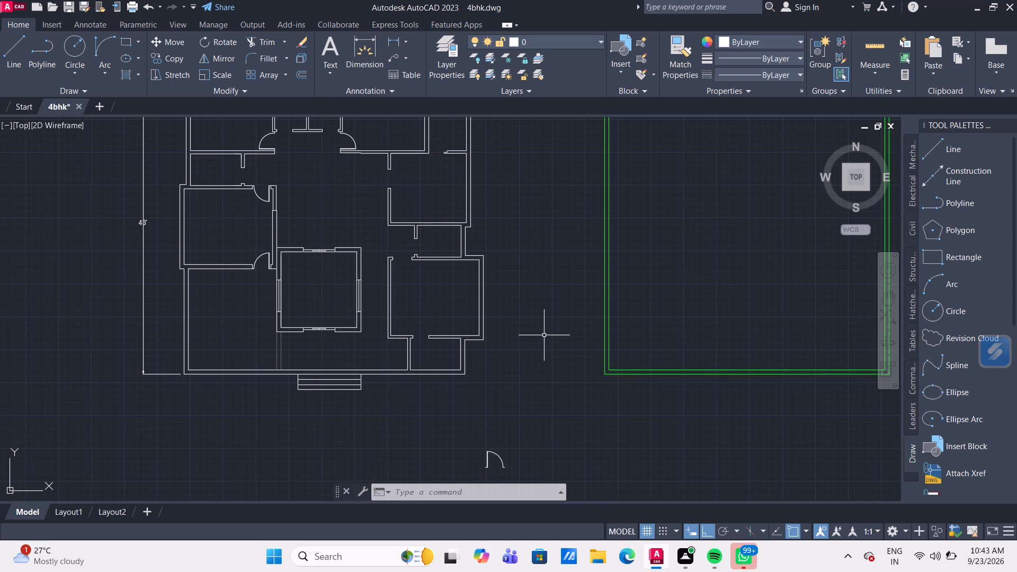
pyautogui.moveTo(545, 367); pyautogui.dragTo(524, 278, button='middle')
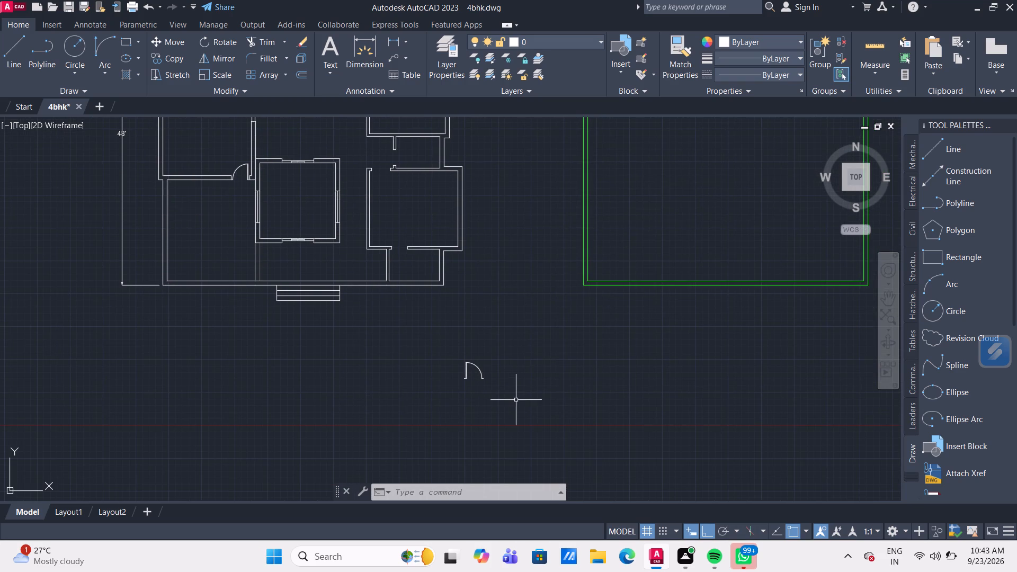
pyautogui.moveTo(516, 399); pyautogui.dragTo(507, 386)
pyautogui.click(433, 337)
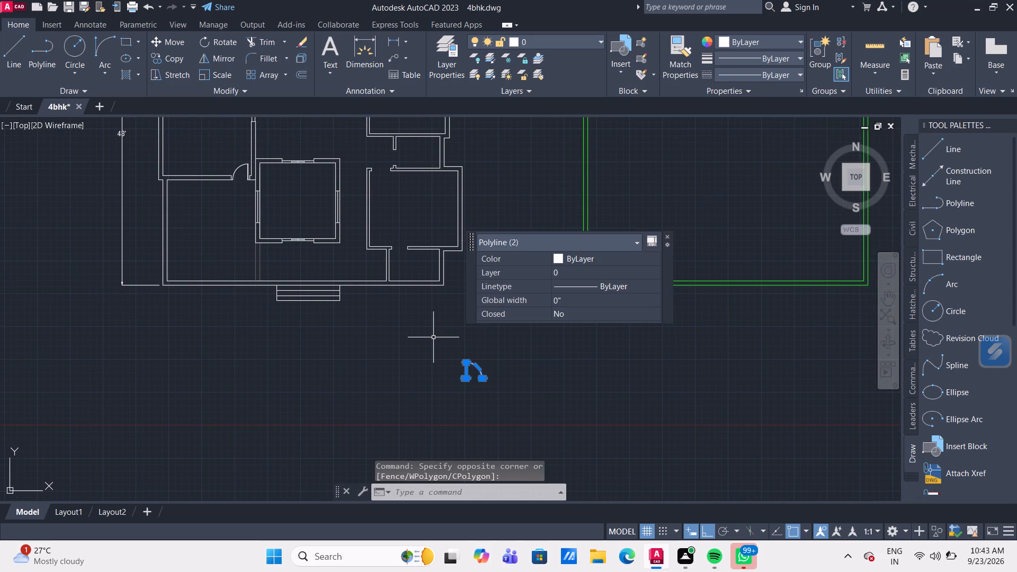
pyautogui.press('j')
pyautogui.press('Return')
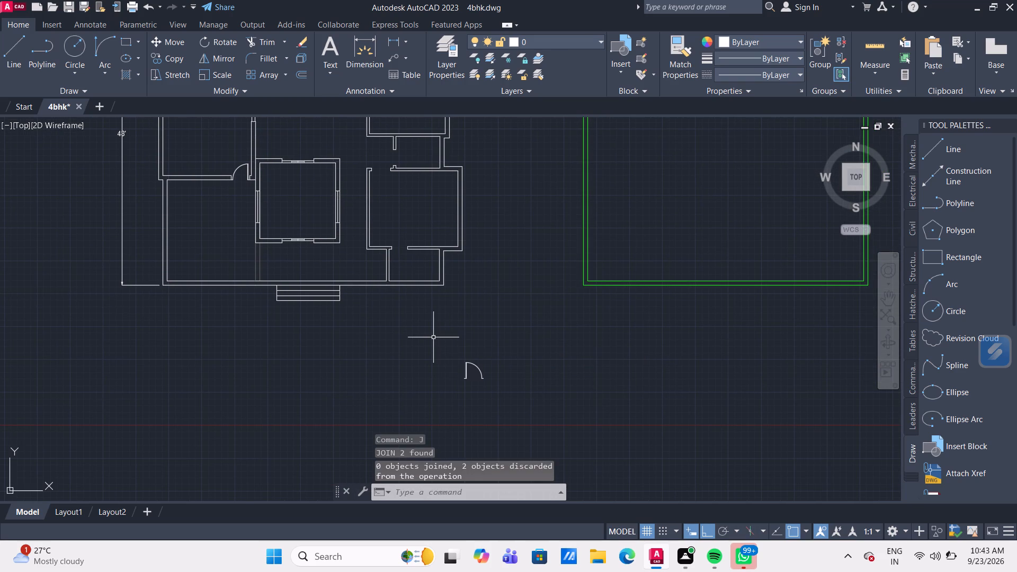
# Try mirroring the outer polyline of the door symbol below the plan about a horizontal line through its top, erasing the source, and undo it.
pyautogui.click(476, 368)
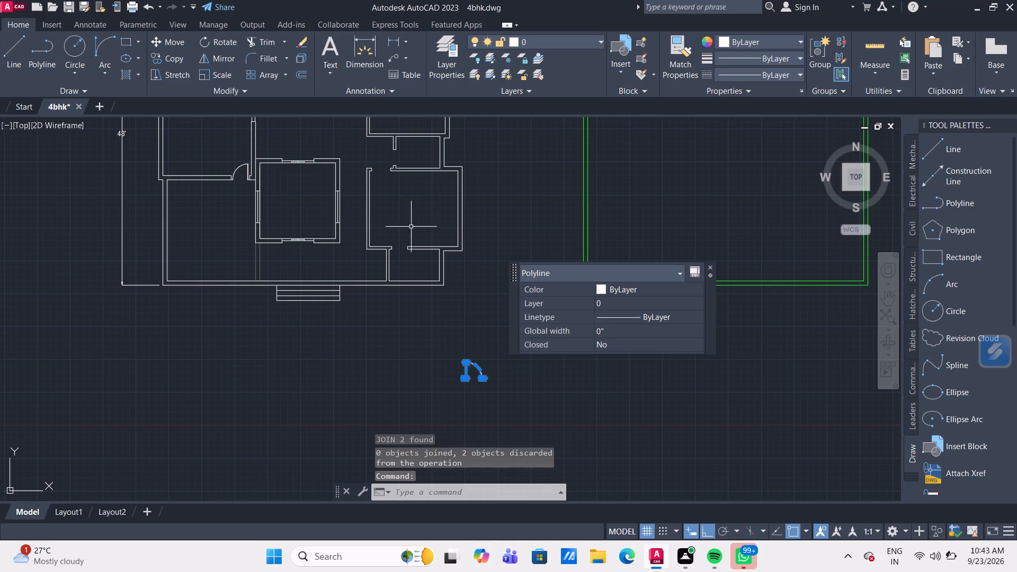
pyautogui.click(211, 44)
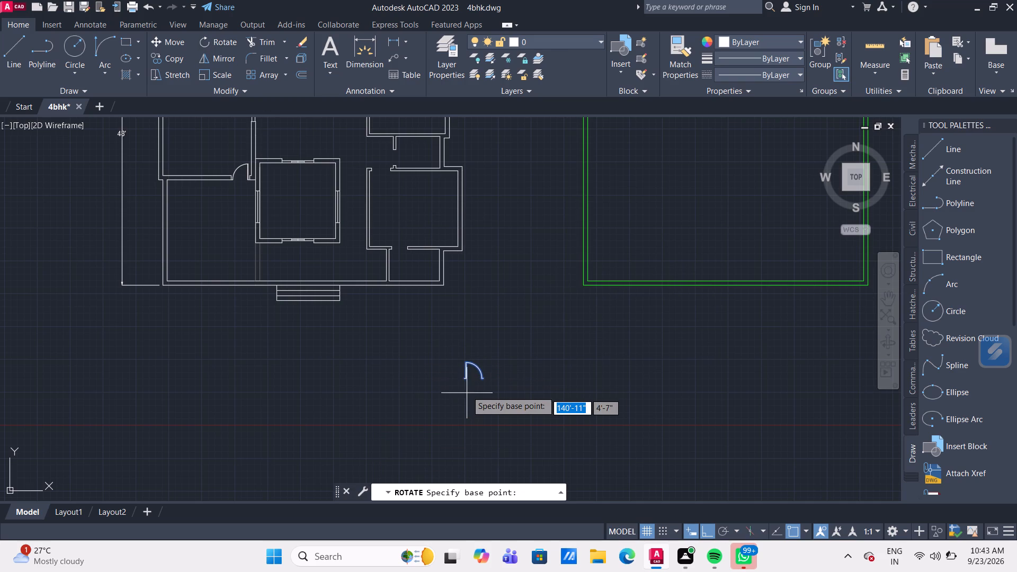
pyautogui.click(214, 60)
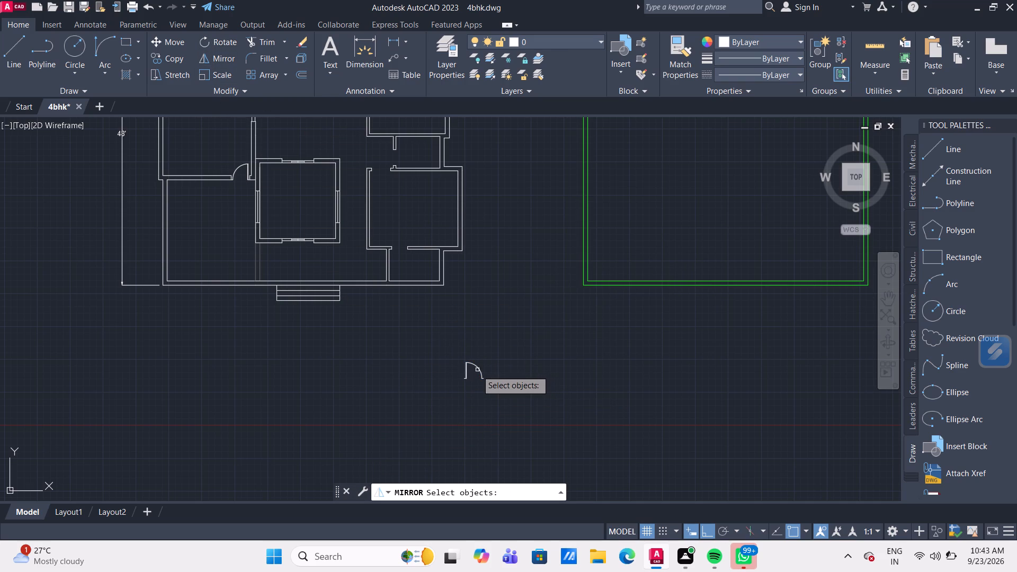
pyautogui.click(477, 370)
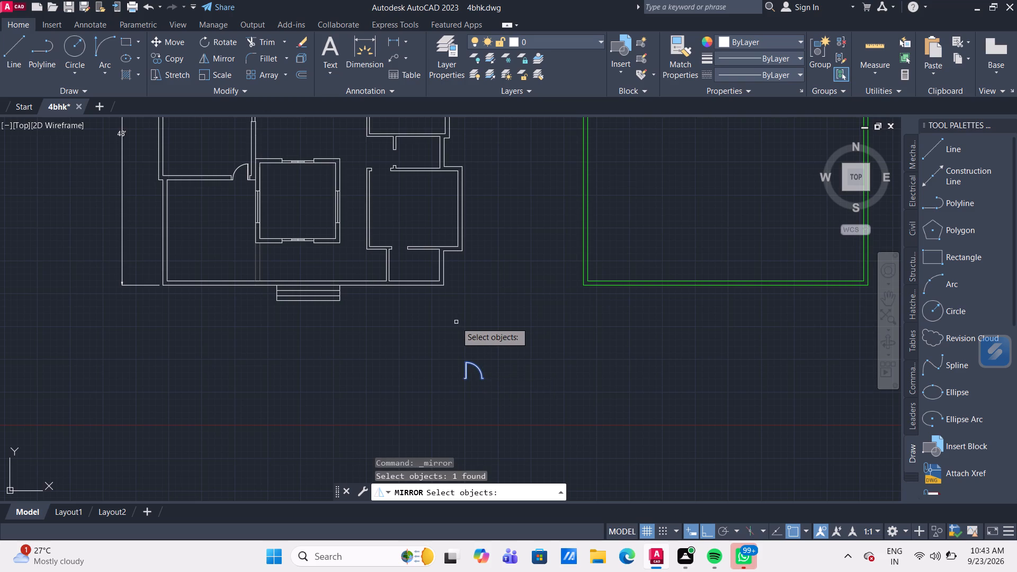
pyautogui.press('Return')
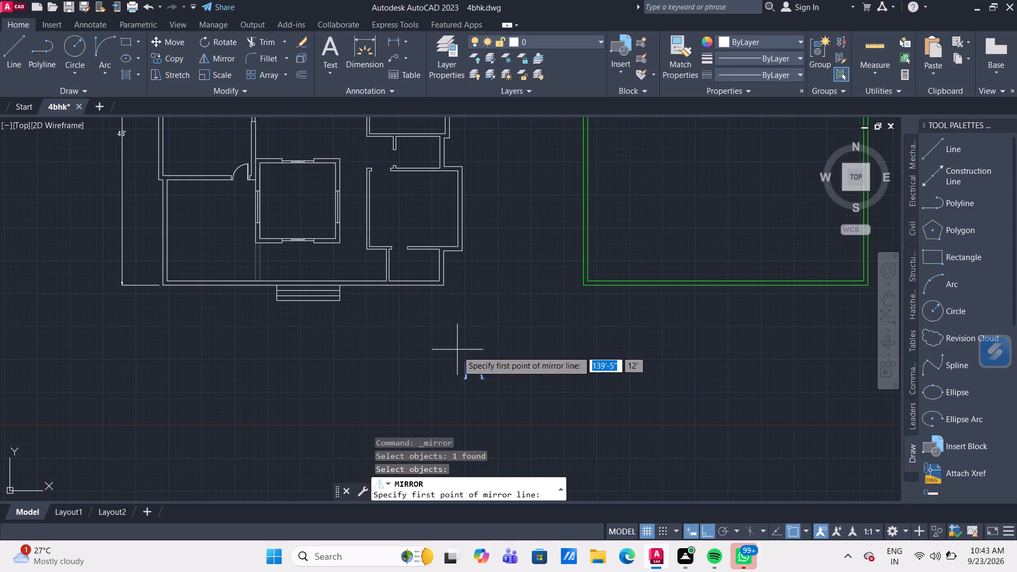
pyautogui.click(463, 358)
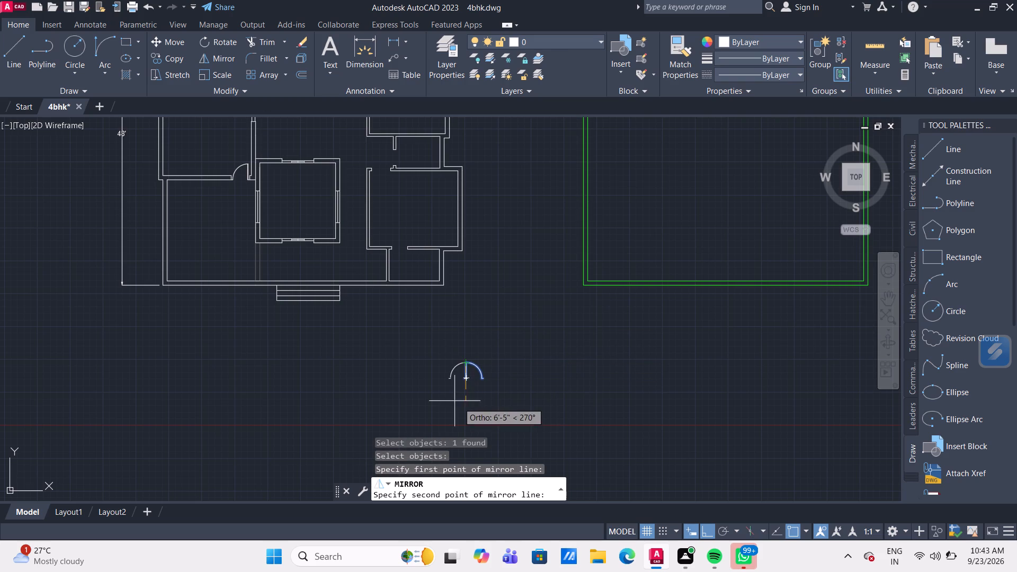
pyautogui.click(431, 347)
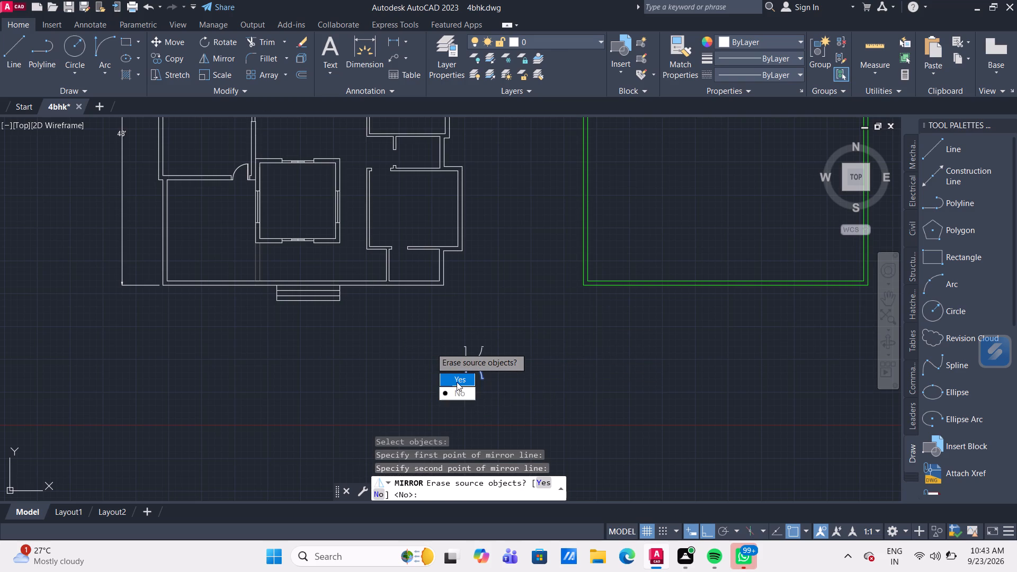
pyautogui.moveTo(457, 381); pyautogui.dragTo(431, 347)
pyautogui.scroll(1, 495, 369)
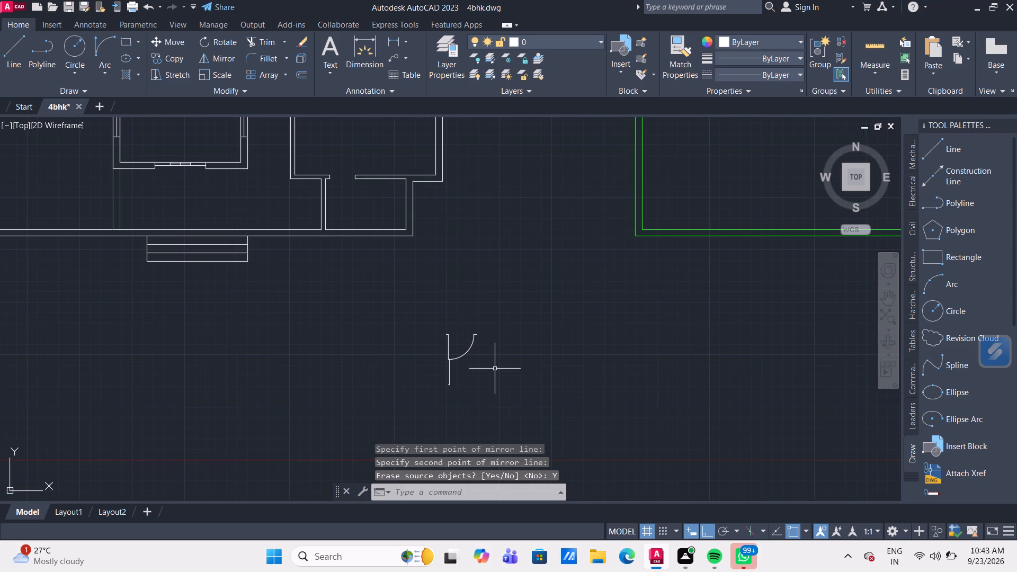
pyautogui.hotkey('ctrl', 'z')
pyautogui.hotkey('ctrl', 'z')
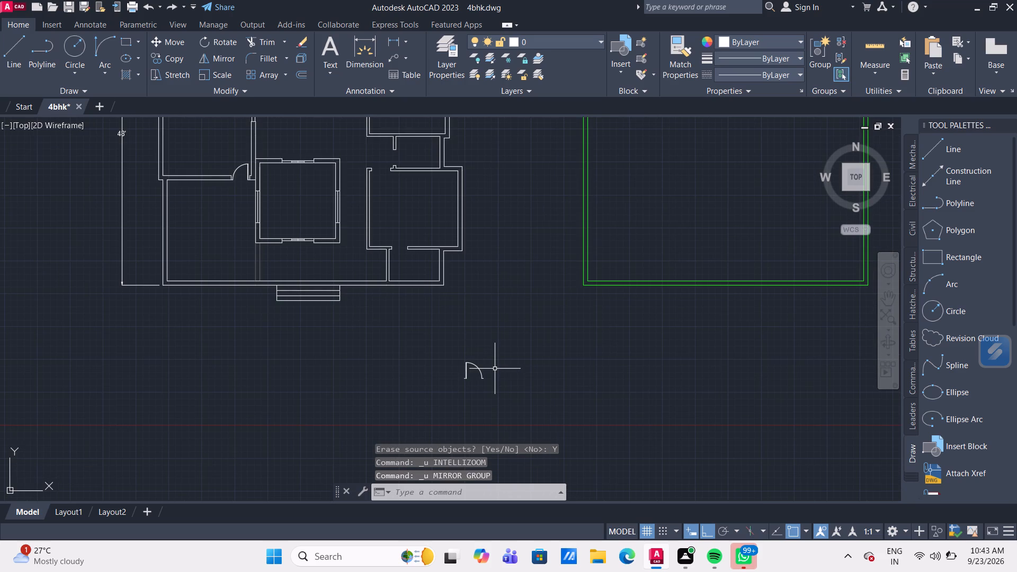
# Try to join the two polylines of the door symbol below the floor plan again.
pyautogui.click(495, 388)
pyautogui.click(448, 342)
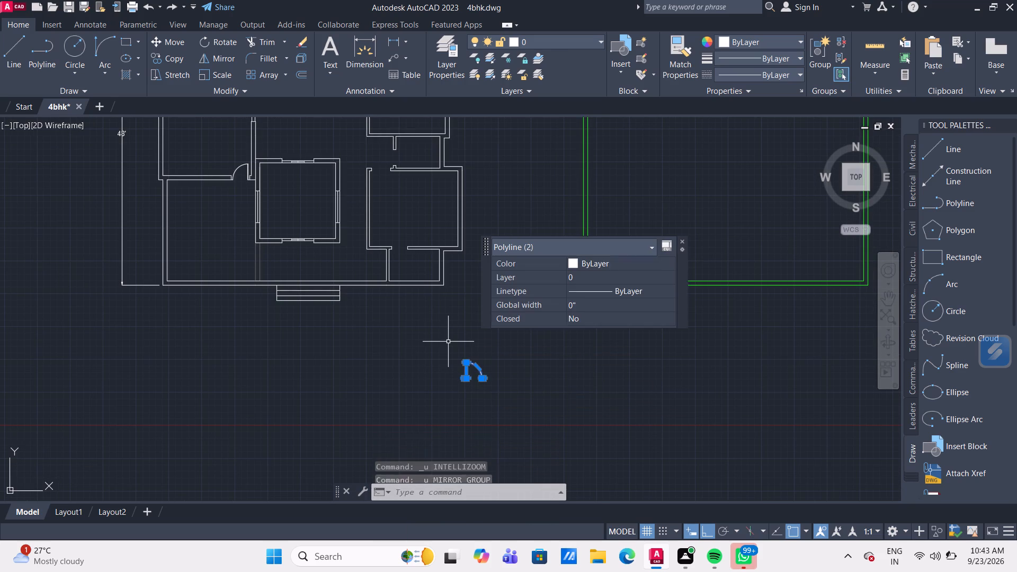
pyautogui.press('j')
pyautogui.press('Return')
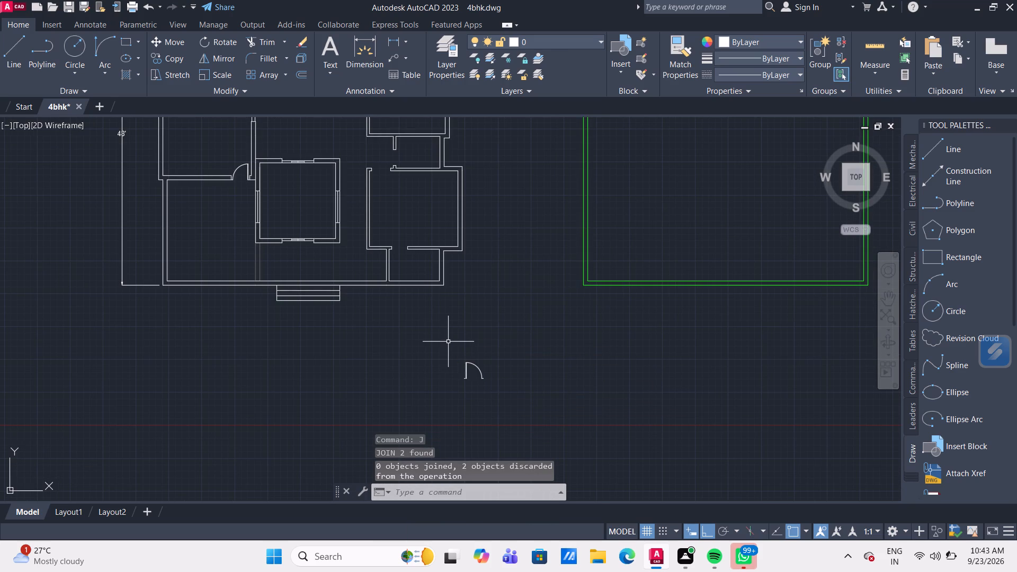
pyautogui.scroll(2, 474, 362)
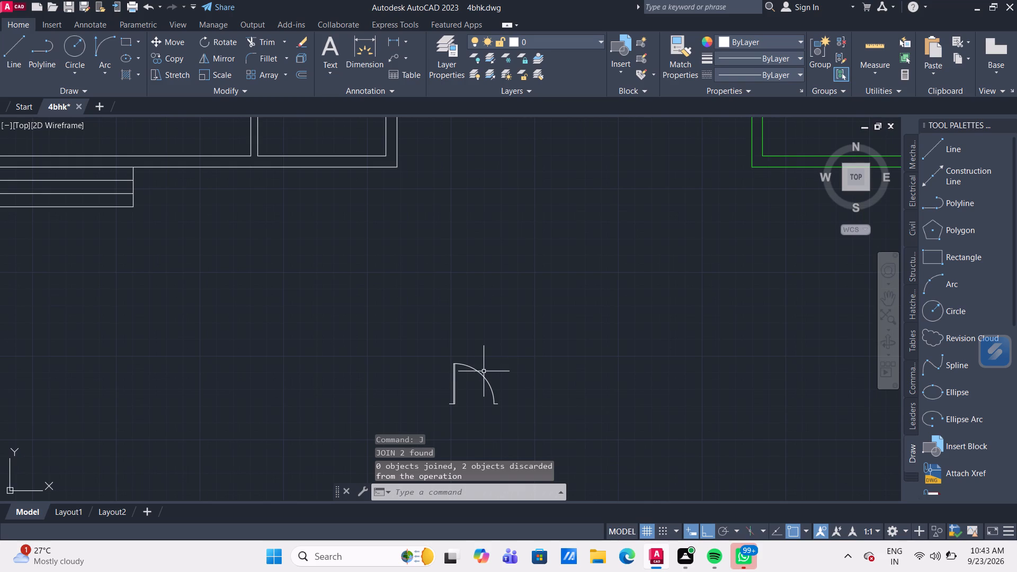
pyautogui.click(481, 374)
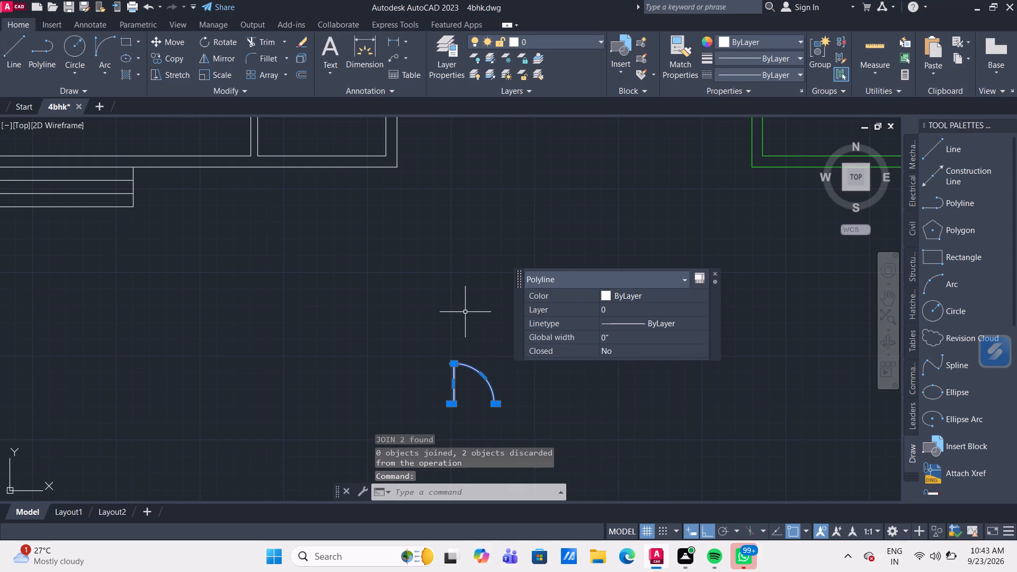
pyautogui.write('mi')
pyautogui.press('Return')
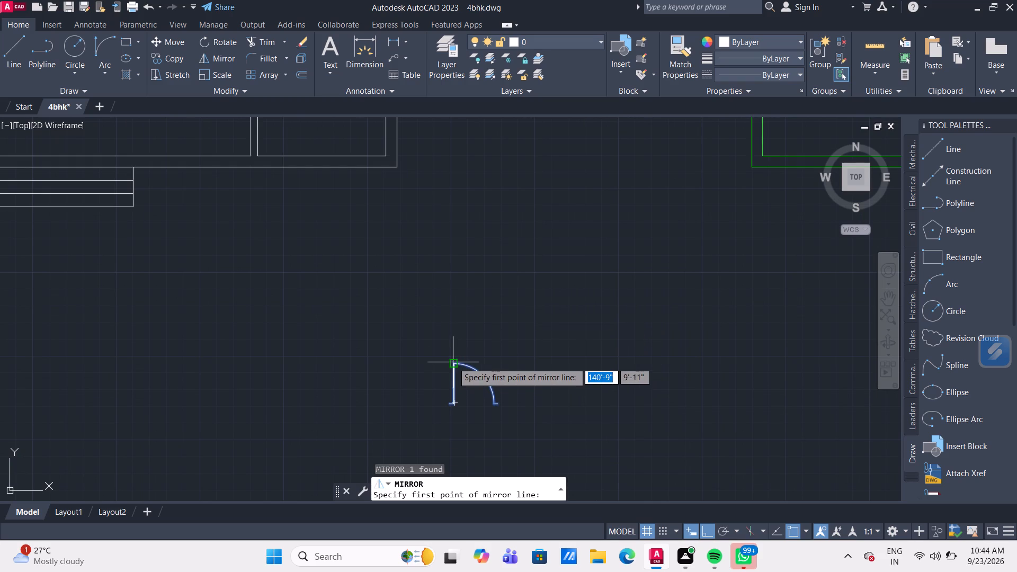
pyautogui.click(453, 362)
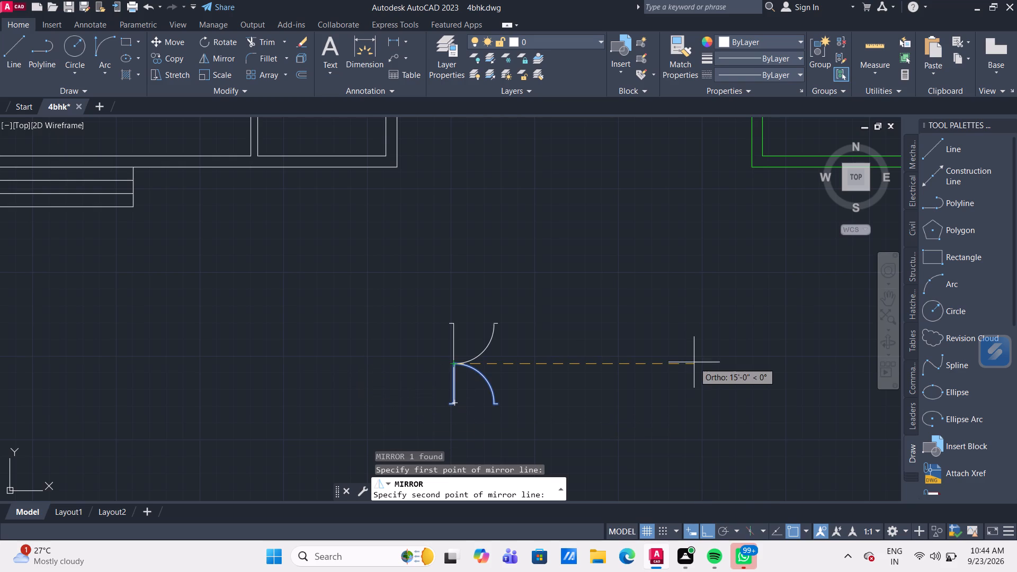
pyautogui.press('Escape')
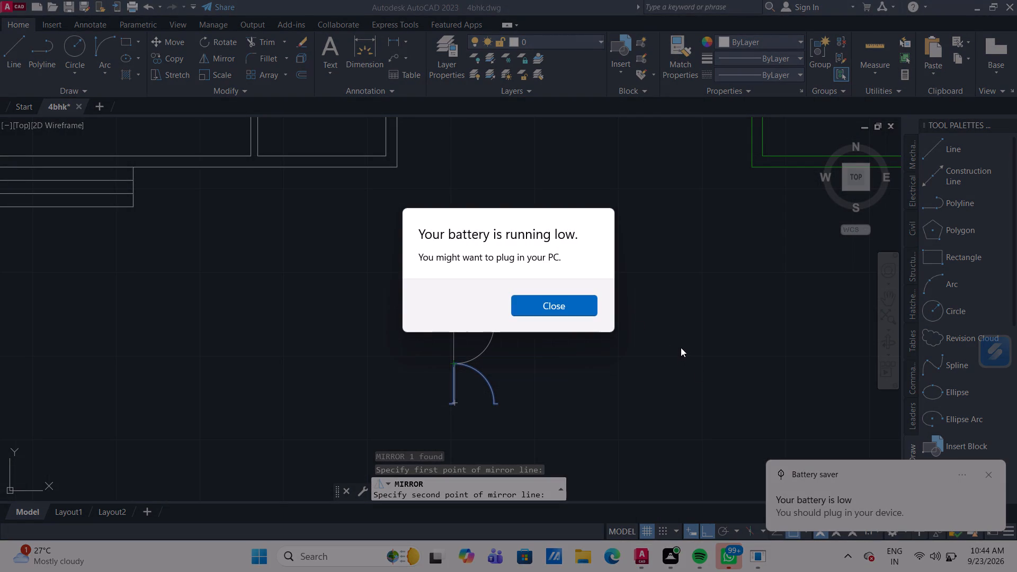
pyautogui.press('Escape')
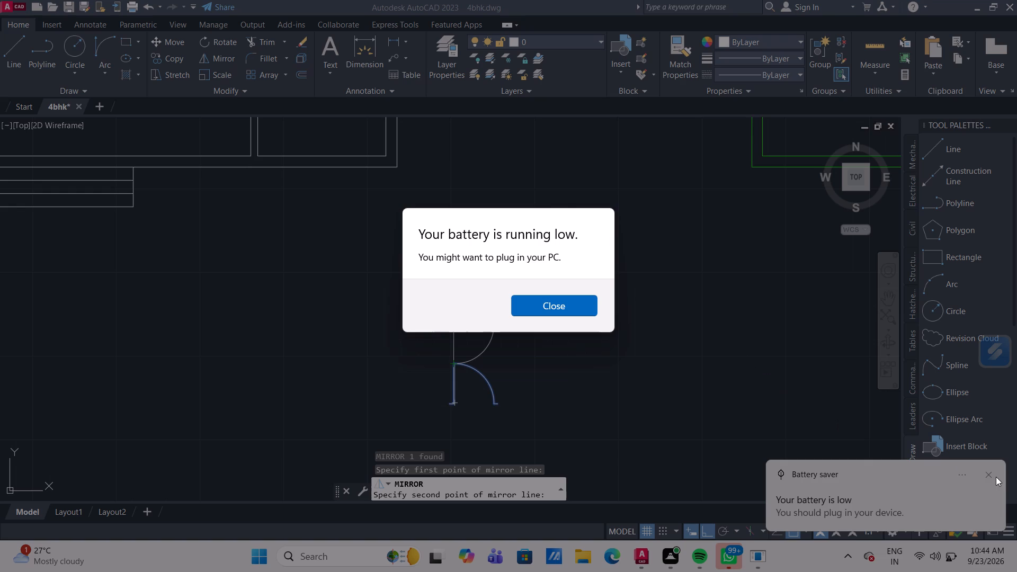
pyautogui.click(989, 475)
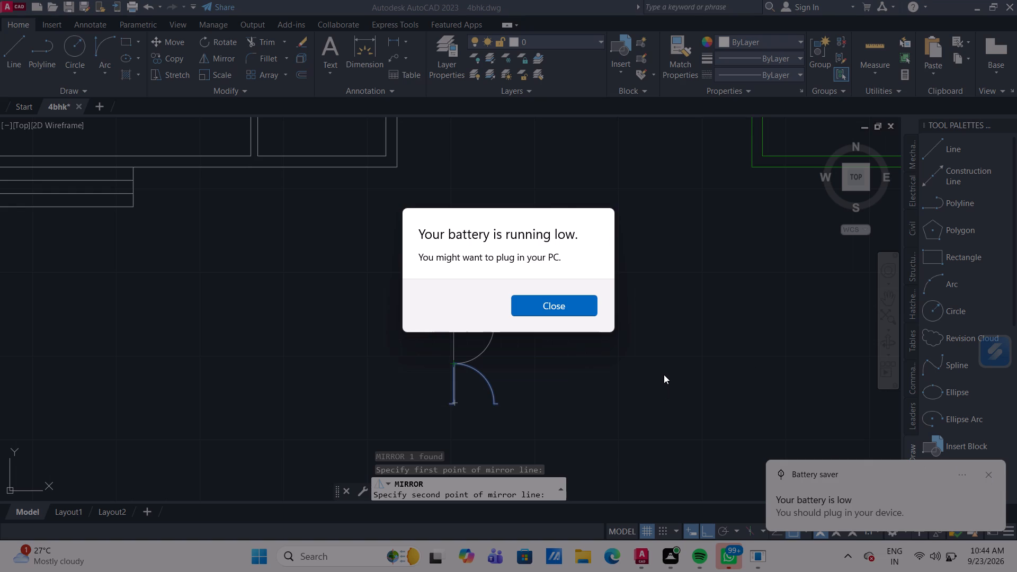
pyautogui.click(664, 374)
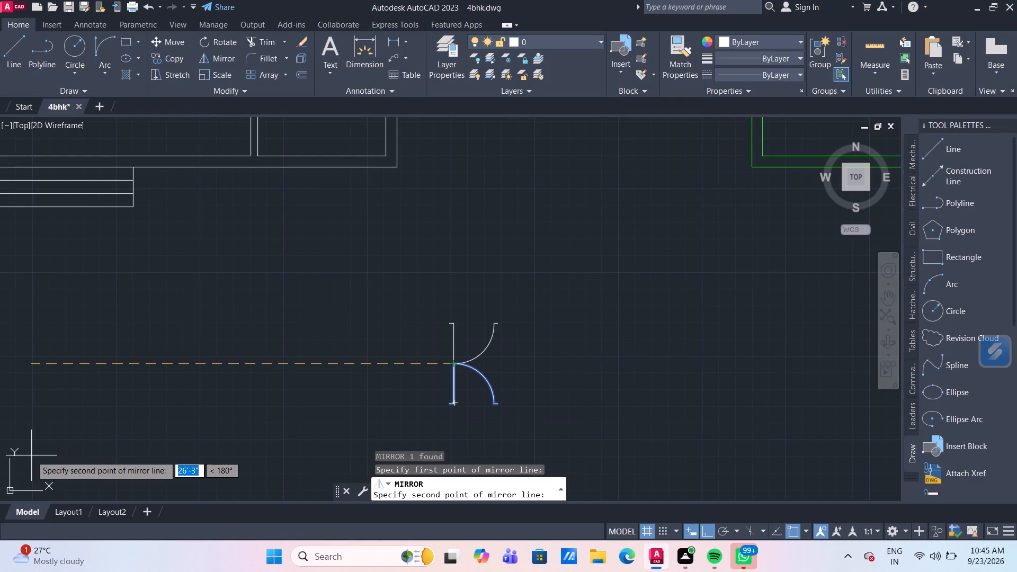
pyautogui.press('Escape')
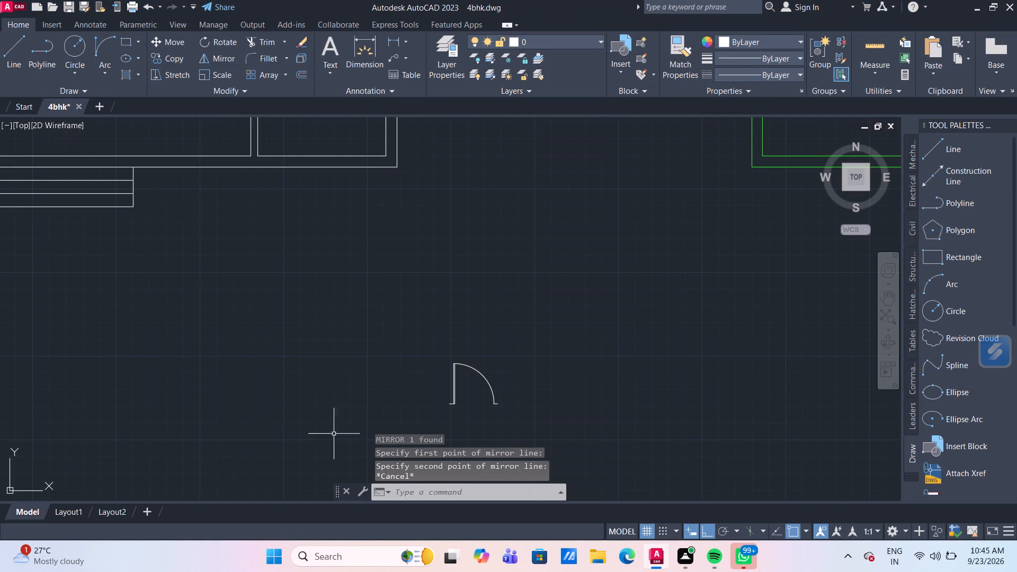
# Group the two polylines of the door symbol below the floor plan.
pyautogui.scroll(3, 454, 403)
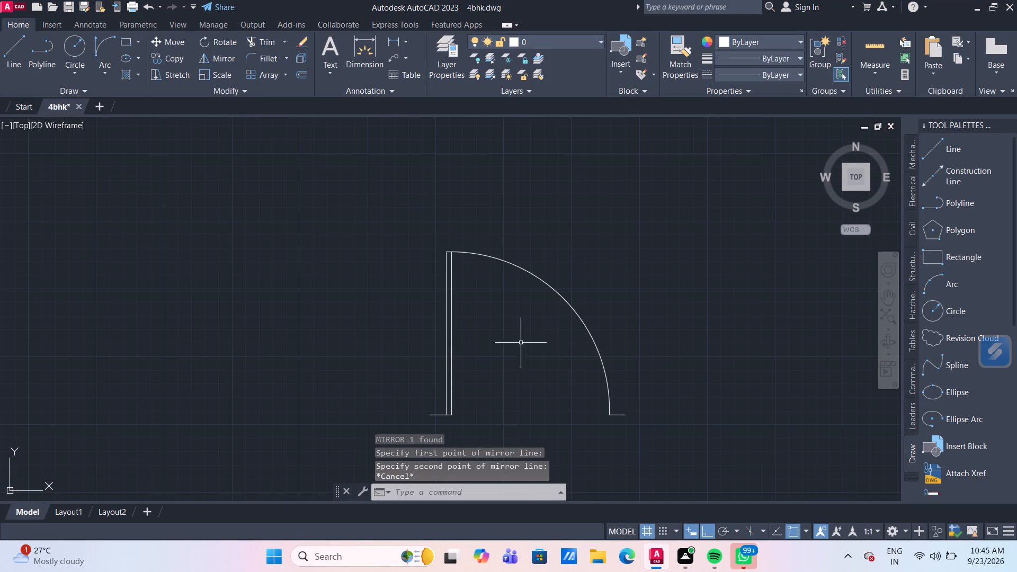
pyautogui.moveTo(604, 311); pyautogui.dragTo(596, 311)
pyautogui.click(389, 222)
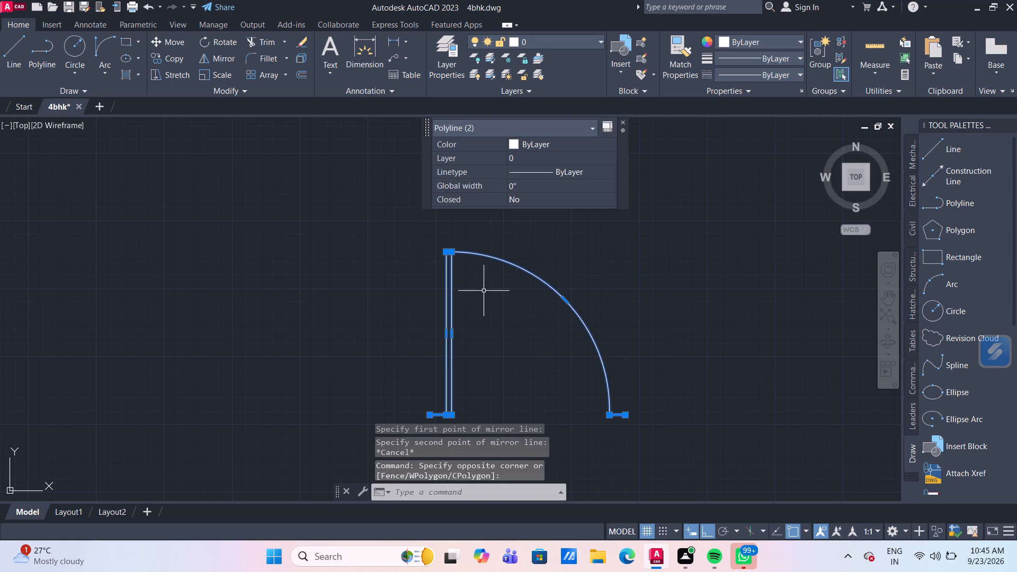
pyautogui.press('g')
pyautogui.press('Return')
# Mirror the grouped door symbol about a horizontal line through its top-left corner, erasing the source.
pyautogui.click(522, 269)
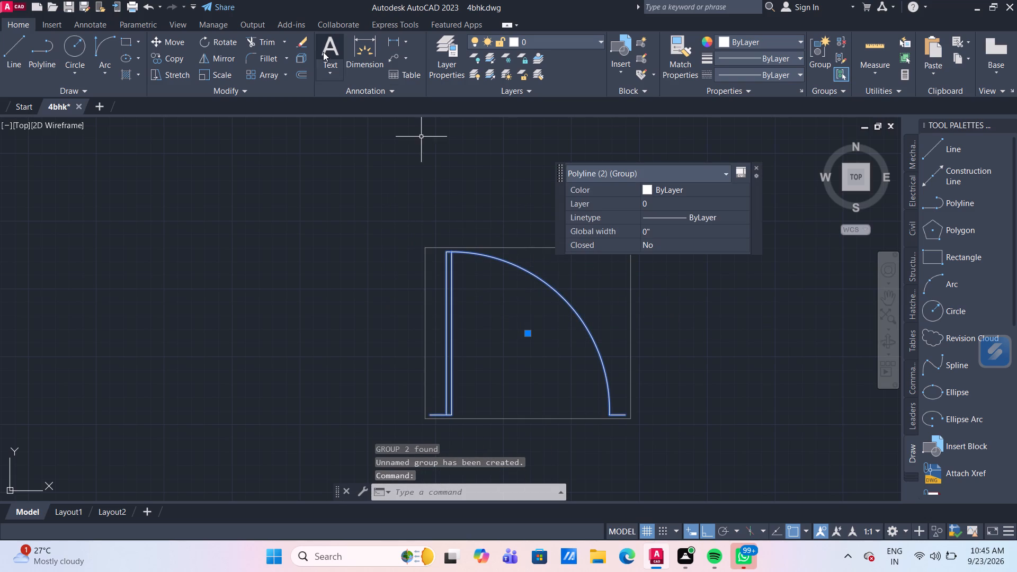
pyautogui.scroll(-1, 220, 20)
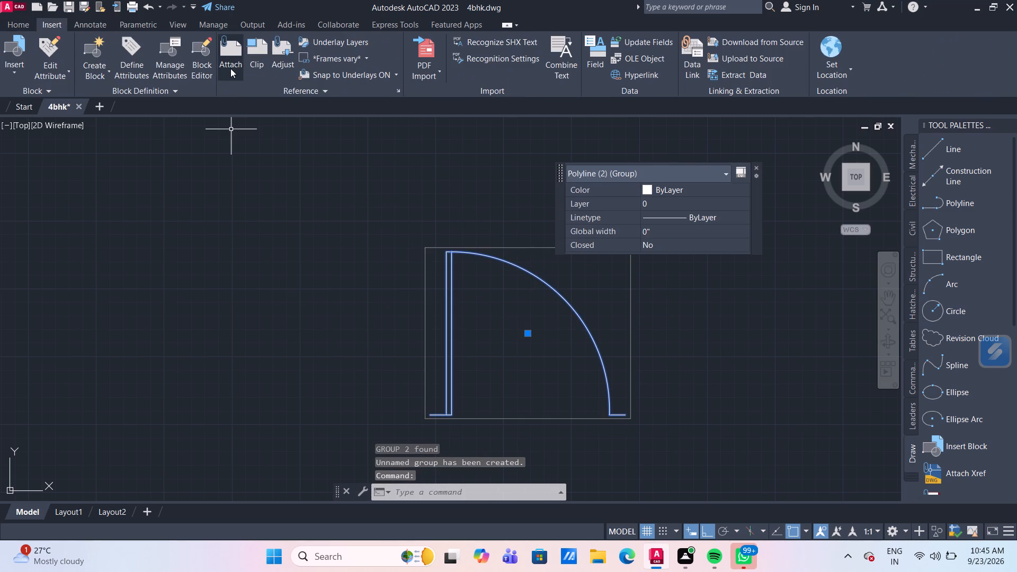
pyautogui.scroll(1, 231, 68)
pyautogui.scroll(2, 227, 155)
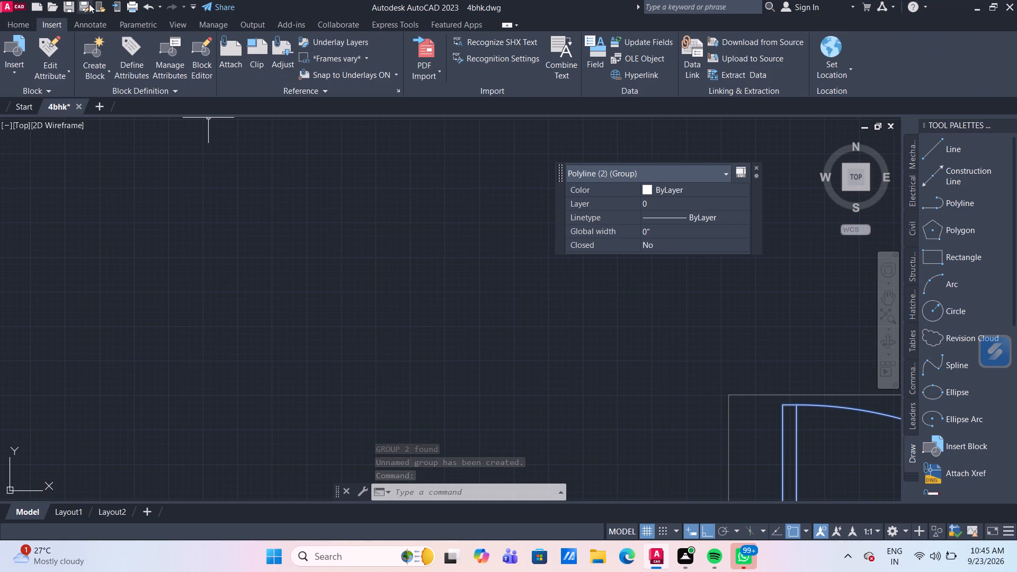
pyautogui.click(23, 23)
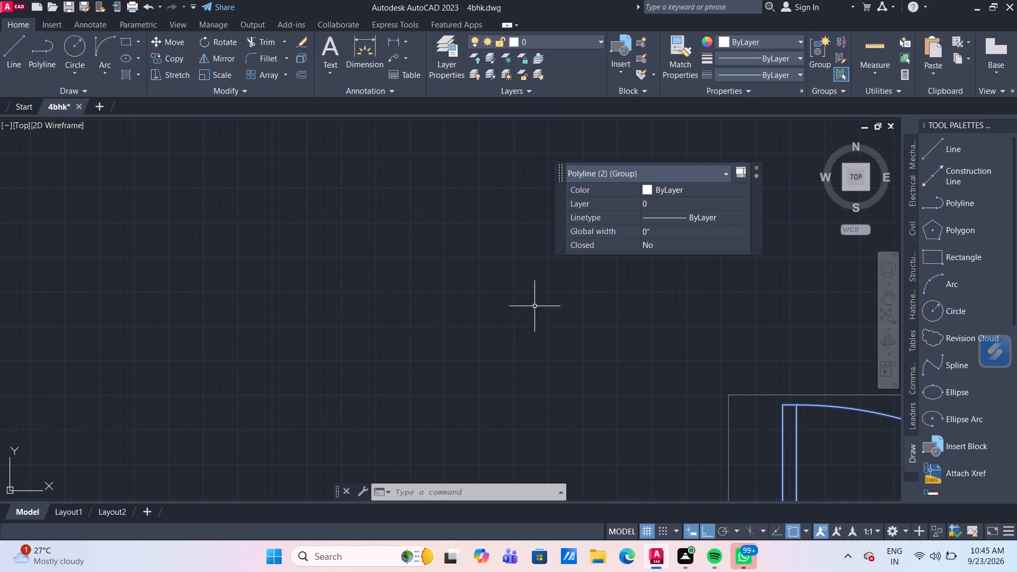
pyautogui.scroll(-3, 618, 338)
pyautogui.moveTo(567, 317); pyautogui.dragTo(250, 287, button='middle')
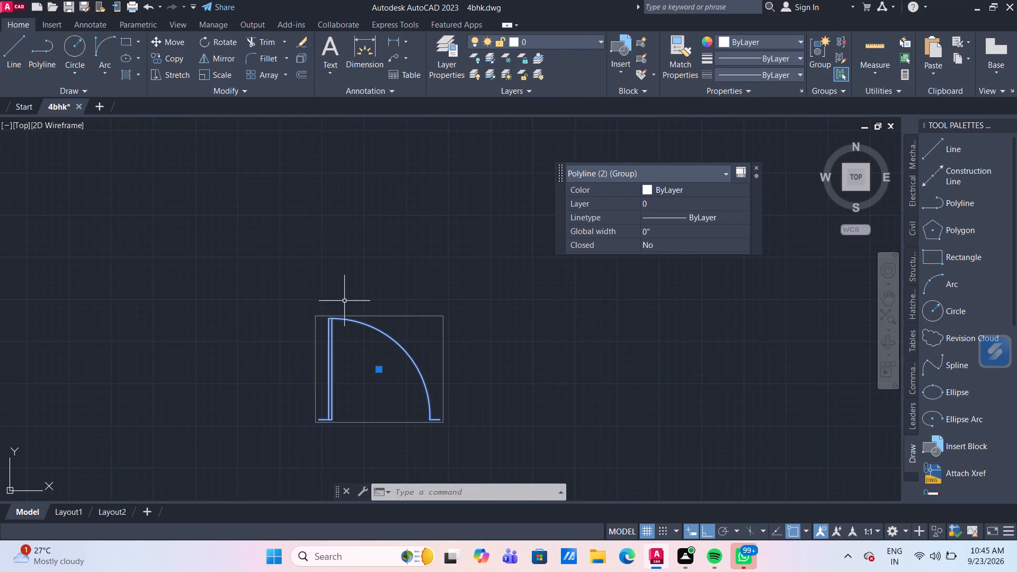
pyautogui.click(227, 59)
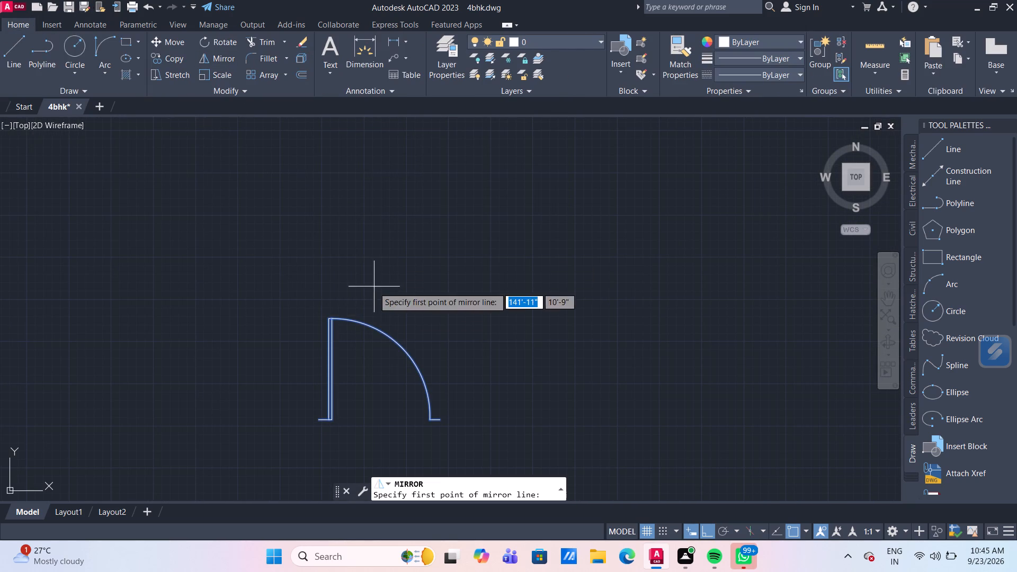
pyautogui.click(327, 321)
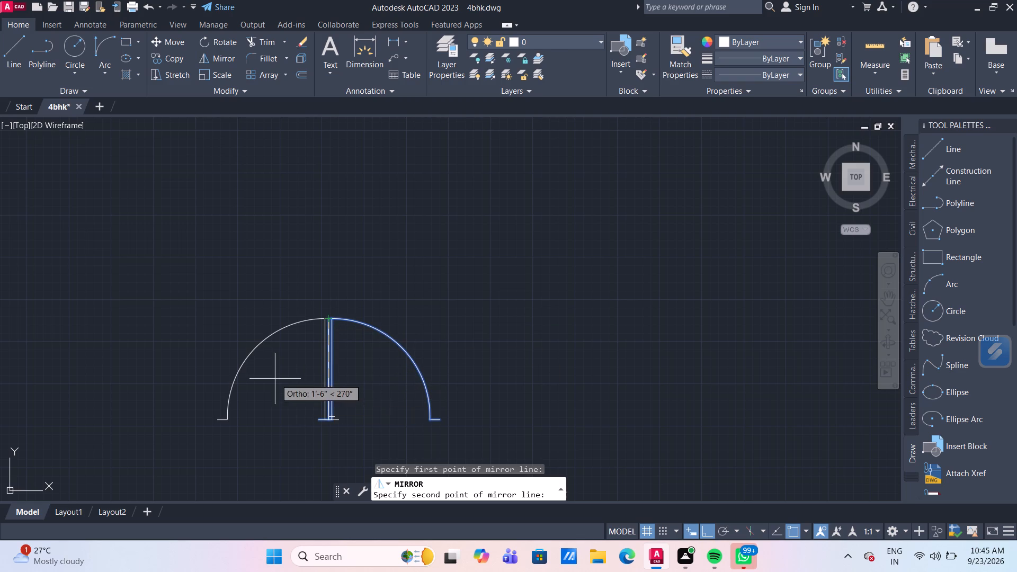
pyautogui.click(279, 282)
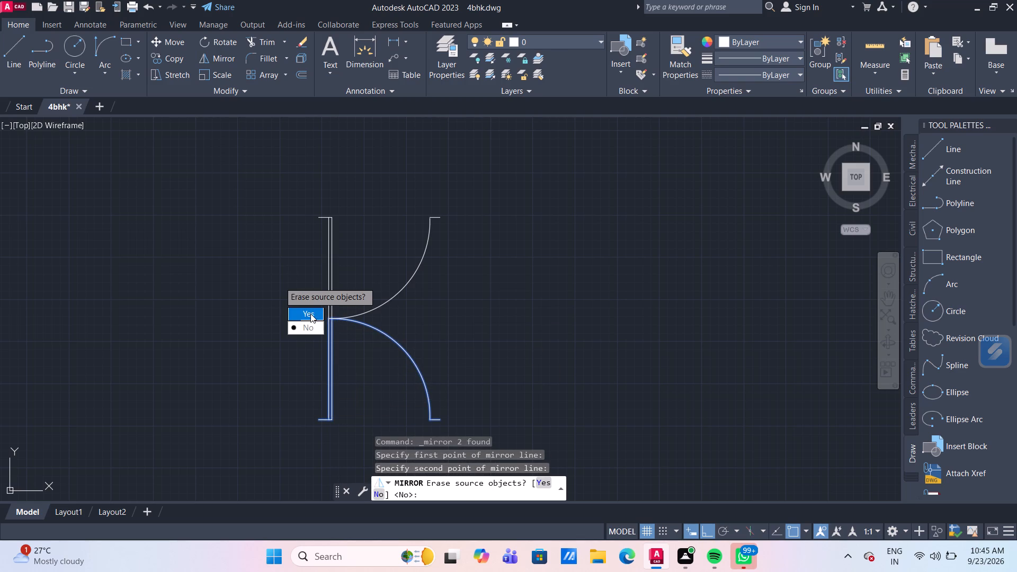
pyautogui.moveTo(310, 314); pyautogui.dragTo(279, 282)
# Move the grouped door symbol by its top-left corner into the doorway in the upper wall of the plan's lower-right room.
pyautogui.moveTo(461, 297); pyautogui.dragTo(426, 272)
pyautogui.click(299, 213)
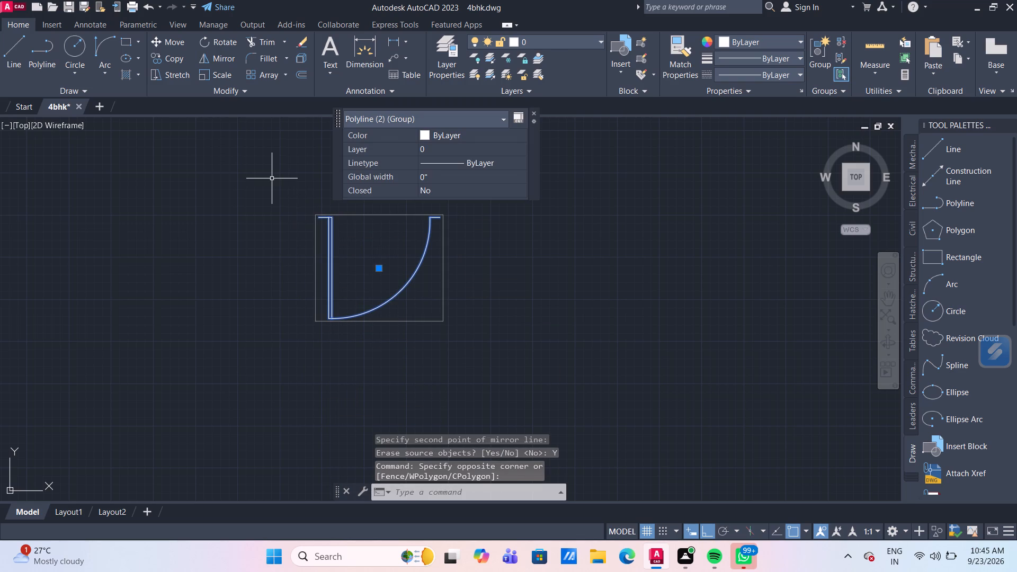
pyautogui.press('m')
pyautogui.press('Return')
pyautogui.scroll(-3, 306, 190)
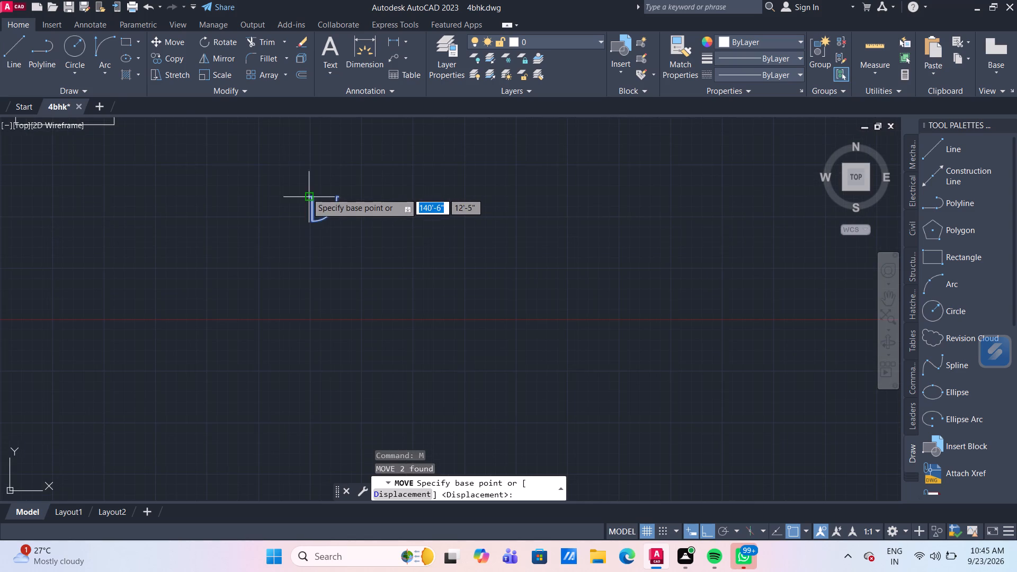
pyautogui.scroll(-2, 298, 177)
pyautogui.scroll(-1, 255, 167)
pyautogui.moveTo(255, 167); pyautogui.dragTo(268, 289, button='middle')
pyautogui.scroll(2, 275, 244)
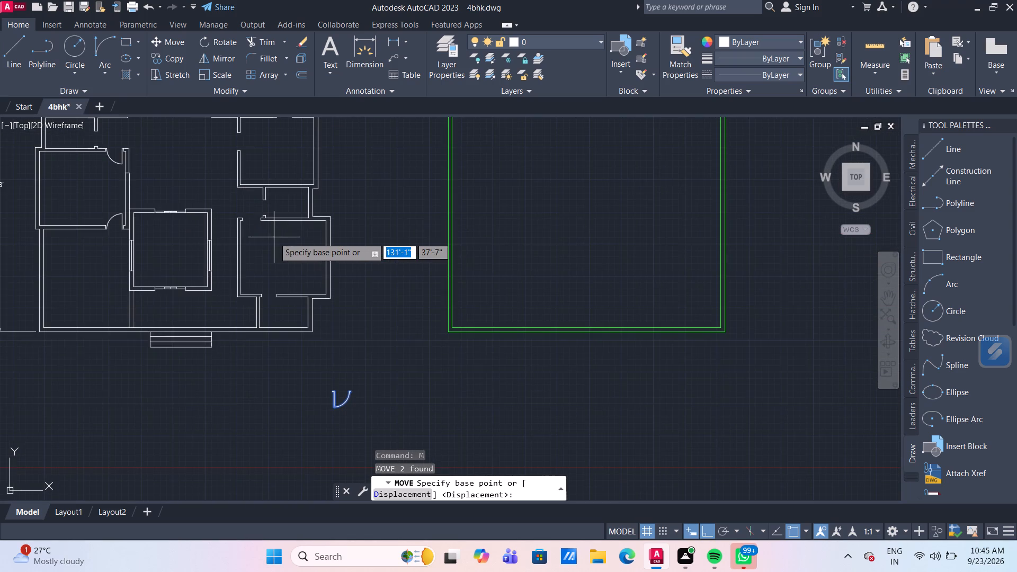
pyautogui.scroll(1, 274, 236)
pyautogui.moveTo(298, 316); pyautogui.dragTo(280, 193, button='middle')
pyautogui.scroll(2, 325, 360)
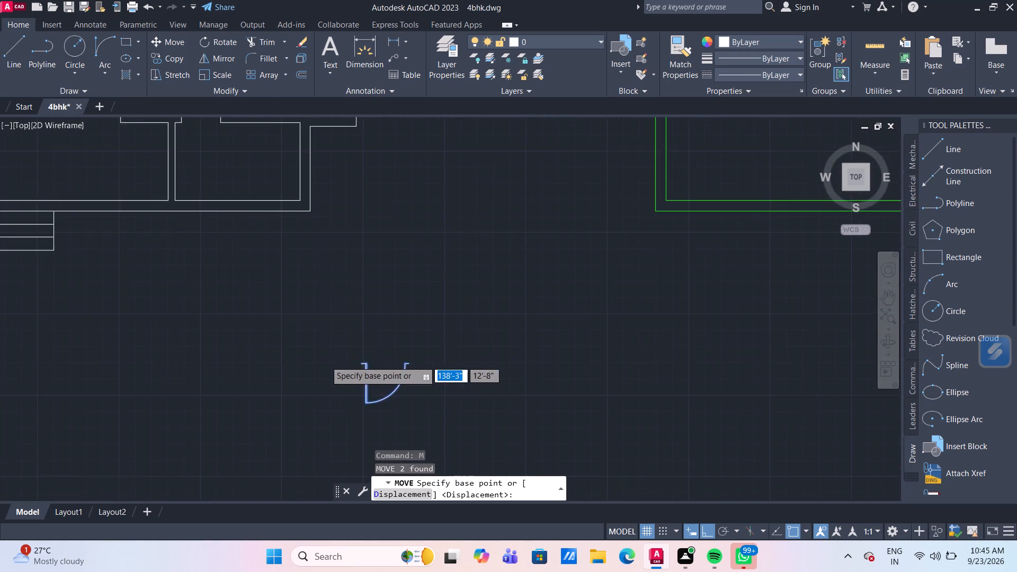
pyautogui.scroll(1, 325, 361)
pyautogui.click(414, 368)
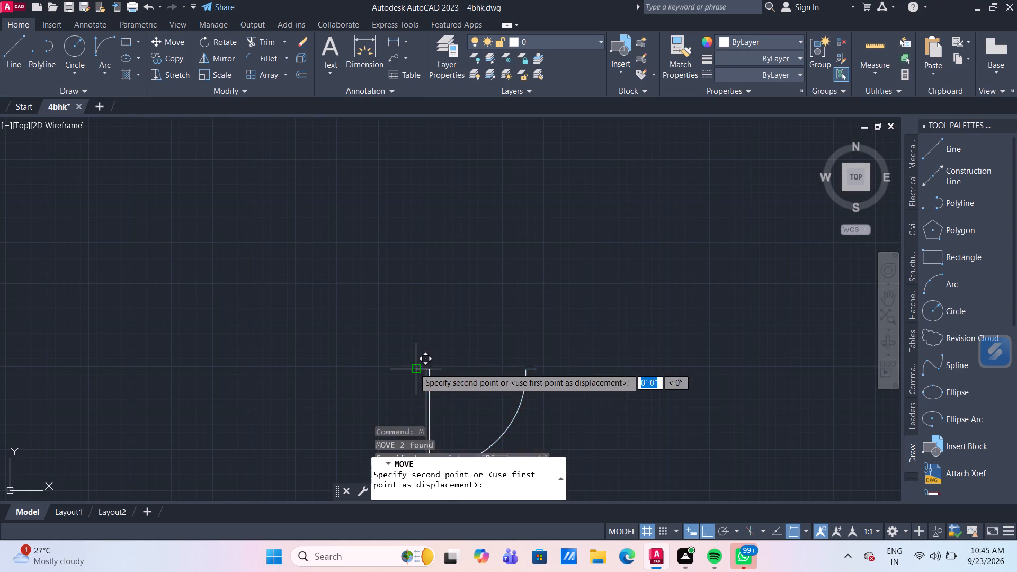
pyautogui.scroll(-3, 294, 227)
pyautogui.moveTo(305, 275); pyautogui.dragTo(343, 405, button='middle')
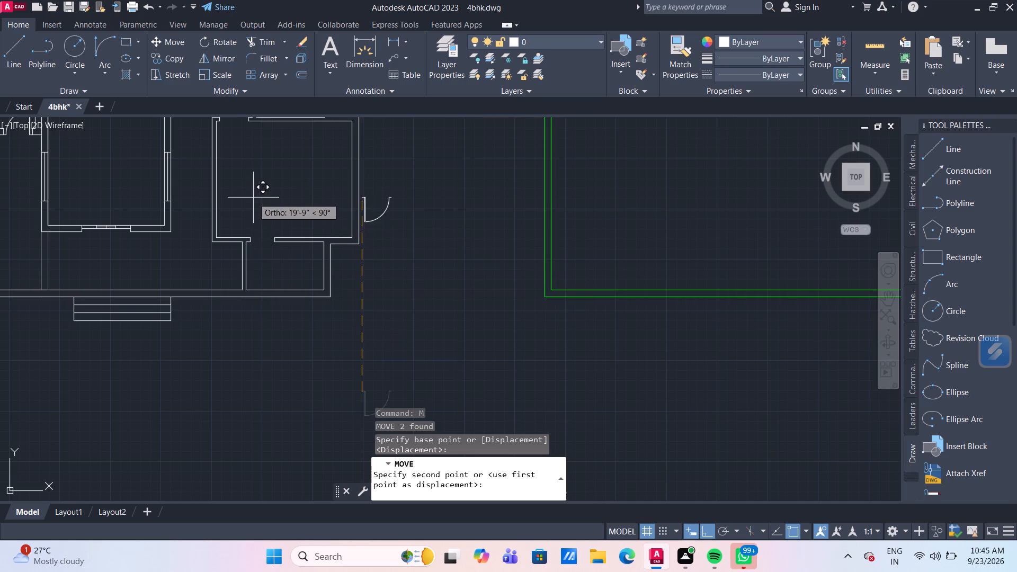
pyautogui.moveTo(252, 194); pyautogui.dragTo(310, 356, button='middle')
pyautogui.scroll(3, 300, 295)
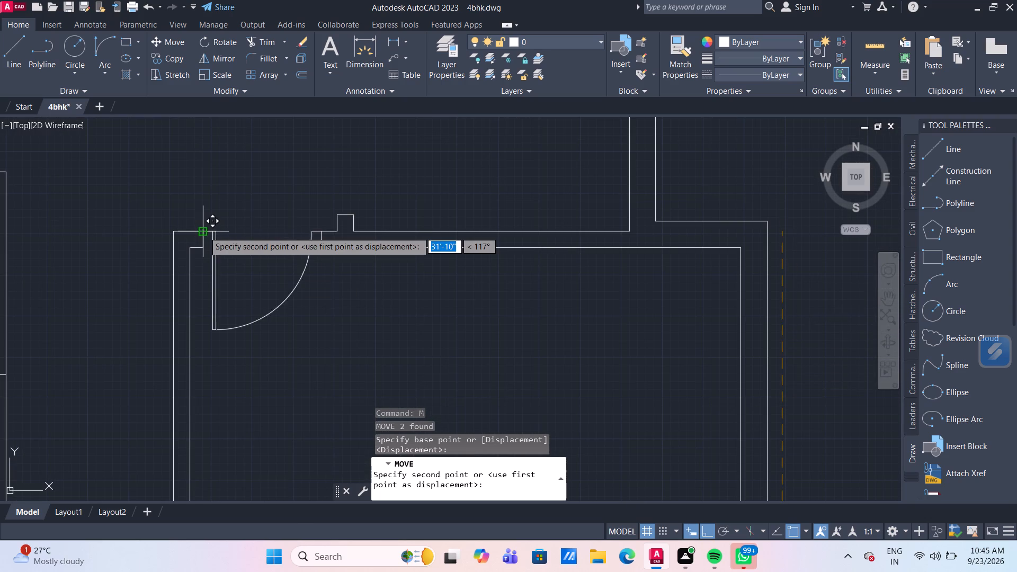
pyautogui.click(204, 231)
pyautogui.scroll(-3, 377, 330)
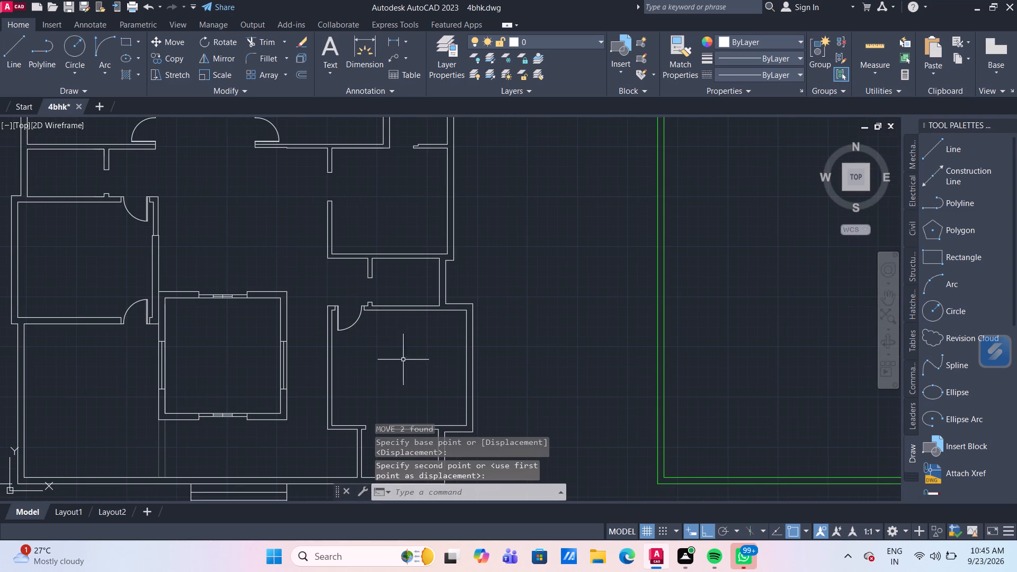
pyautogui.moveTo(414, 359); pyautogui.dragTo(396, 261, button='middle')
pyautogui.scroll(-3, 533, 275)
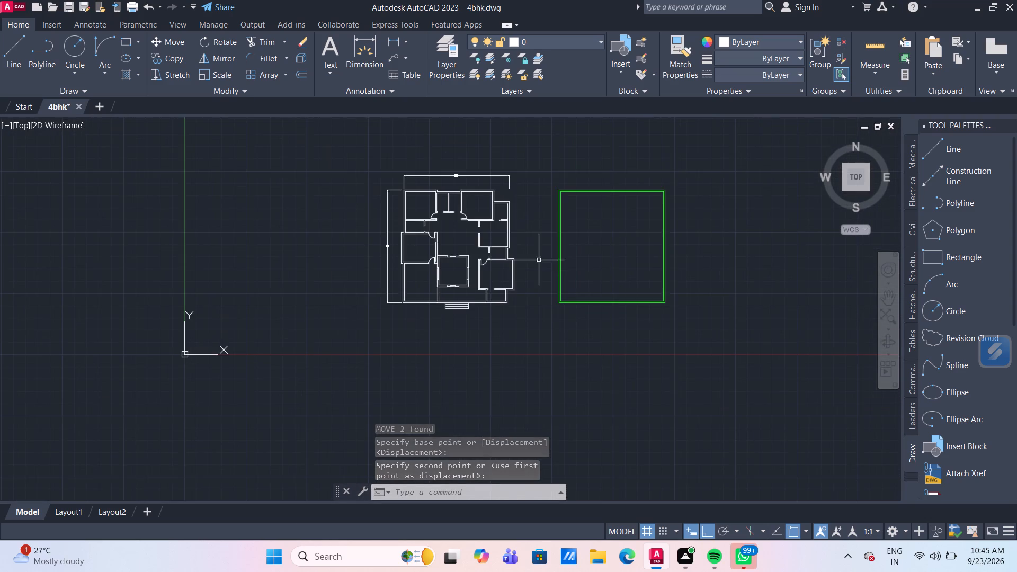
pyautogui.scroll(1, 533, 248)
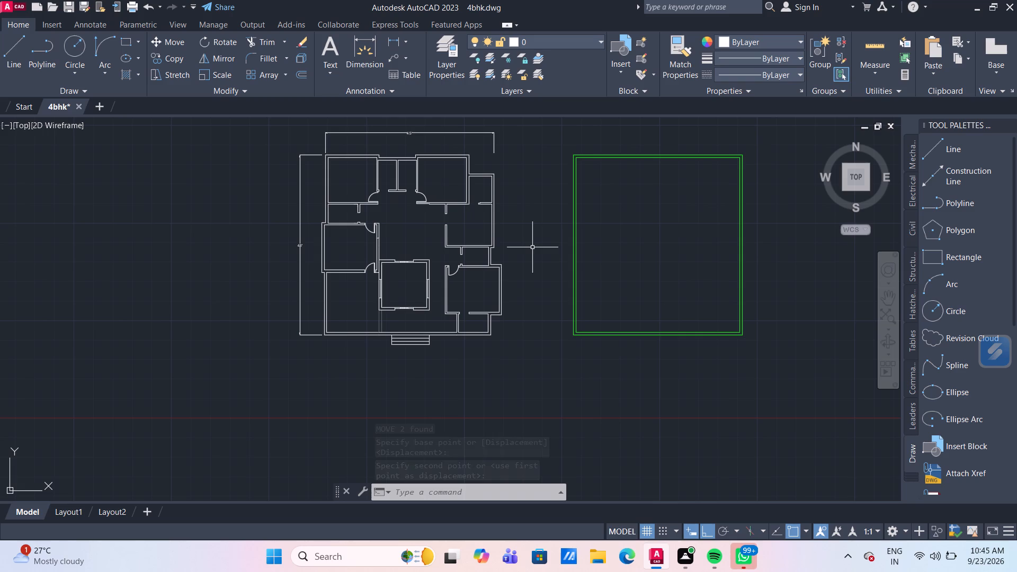
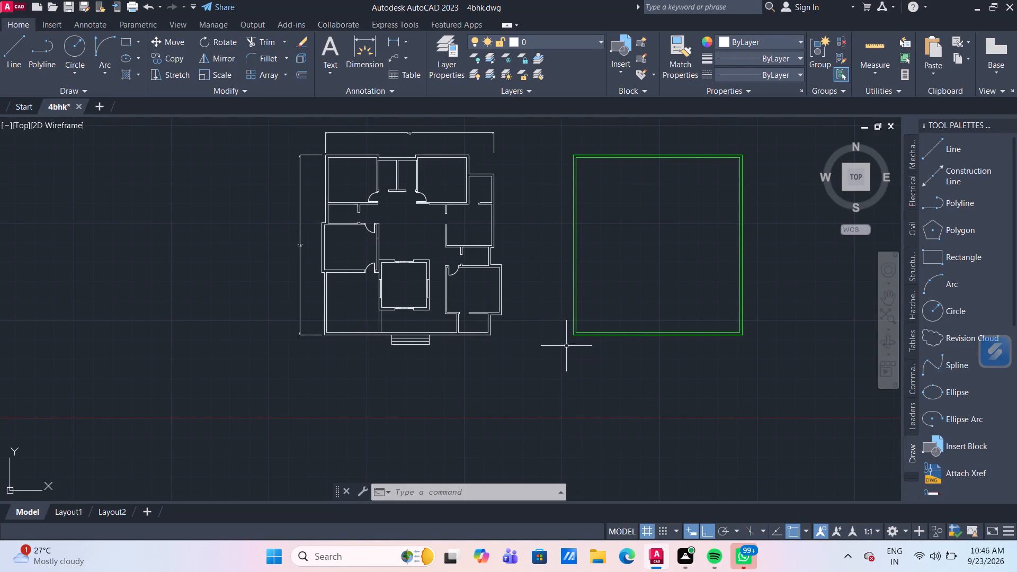
# Copy the door symbol in the doorway beside the central courtyard by its leaf's top corner, about 71' horizontally into the green rectangle.
pyautogui.scroll(2, 462, 325)
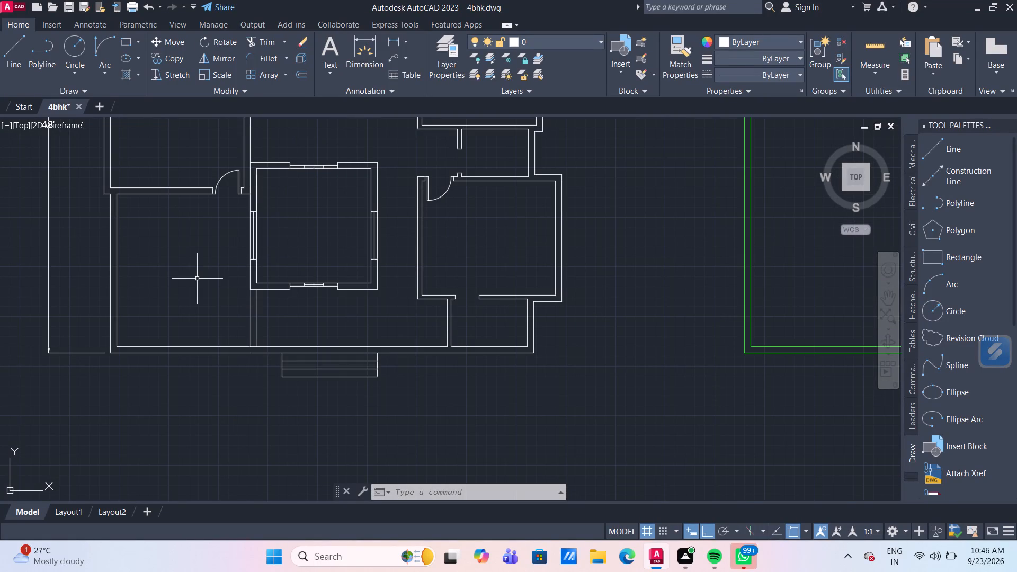
pyautogui.scroll(2, 235, 186)
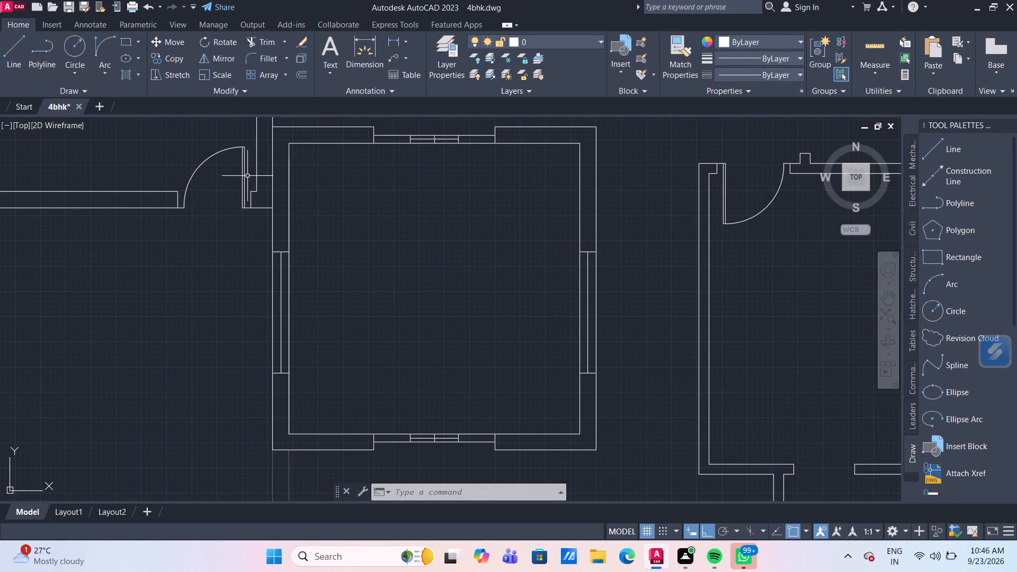
pyautogui.click(249, 171)
pyautogui.click(204, 139)
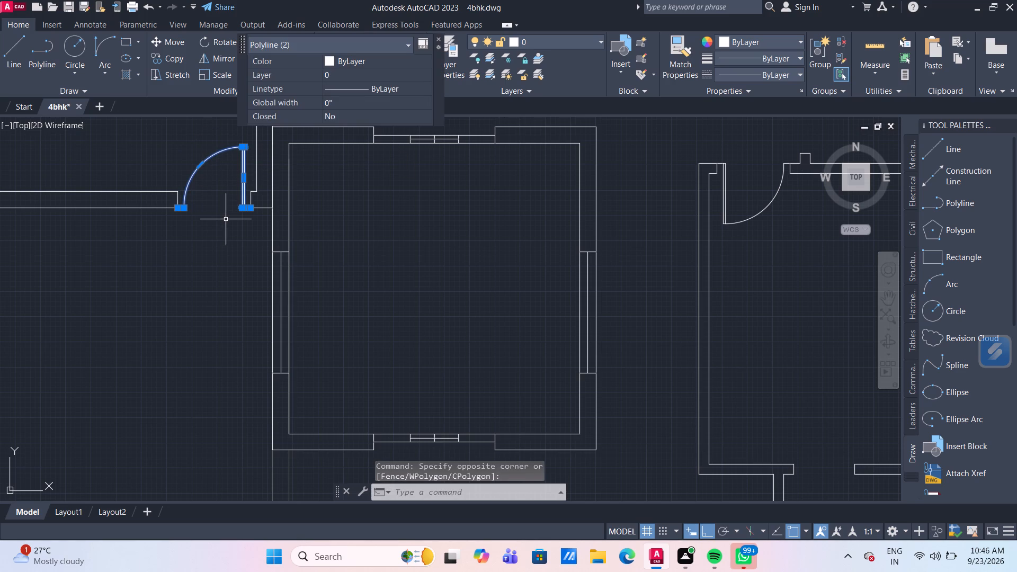
pyautogui.write('co')
pyautogui.press('Return')
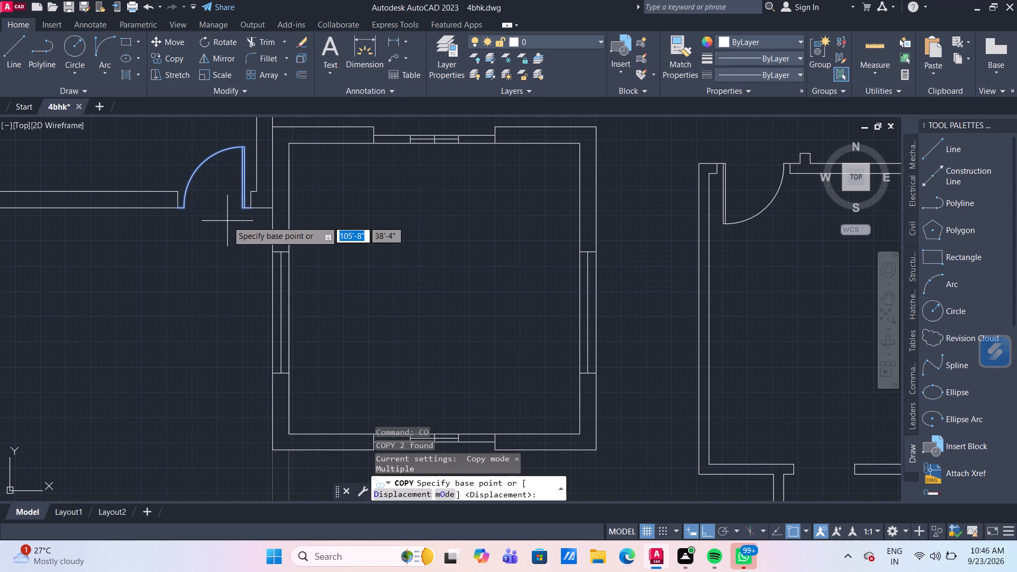
pyautogui.click(242, 145)
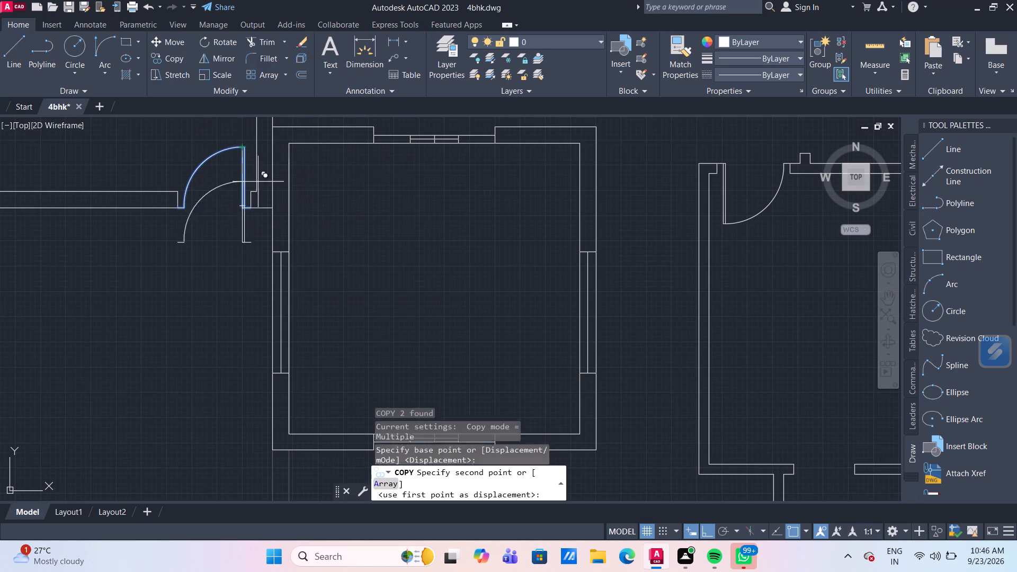
pyautogui.scroll(-4, 367, 321)
pyautogui.scroll(2, 601, 296)
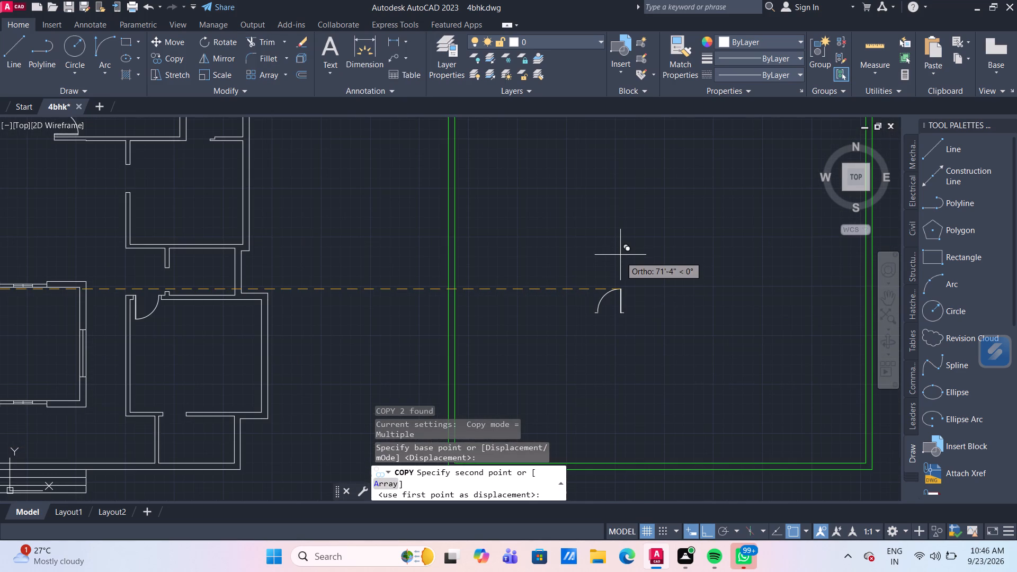
pyautogui.click(620, 254)
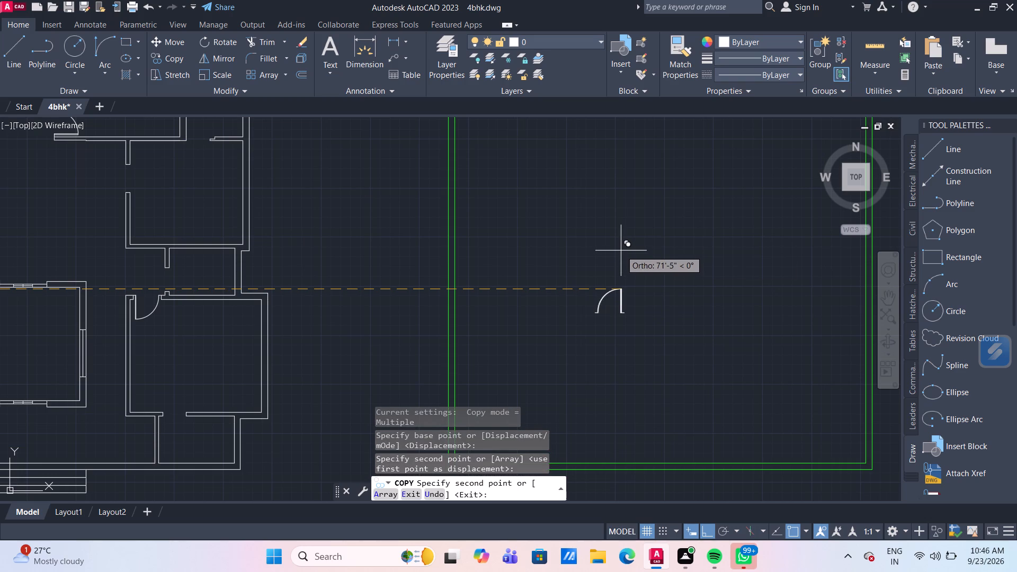
pyautogui.press('Escape')
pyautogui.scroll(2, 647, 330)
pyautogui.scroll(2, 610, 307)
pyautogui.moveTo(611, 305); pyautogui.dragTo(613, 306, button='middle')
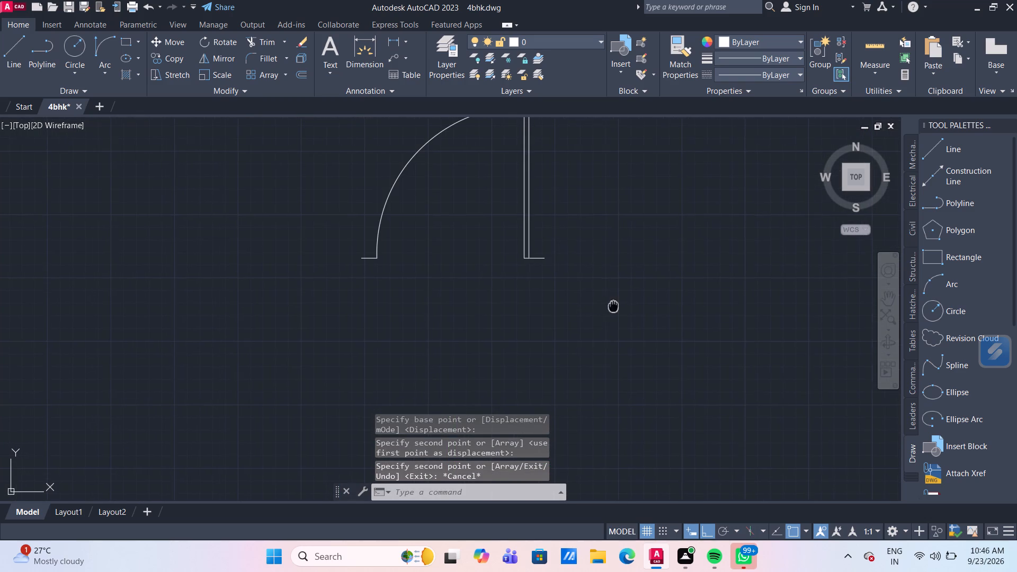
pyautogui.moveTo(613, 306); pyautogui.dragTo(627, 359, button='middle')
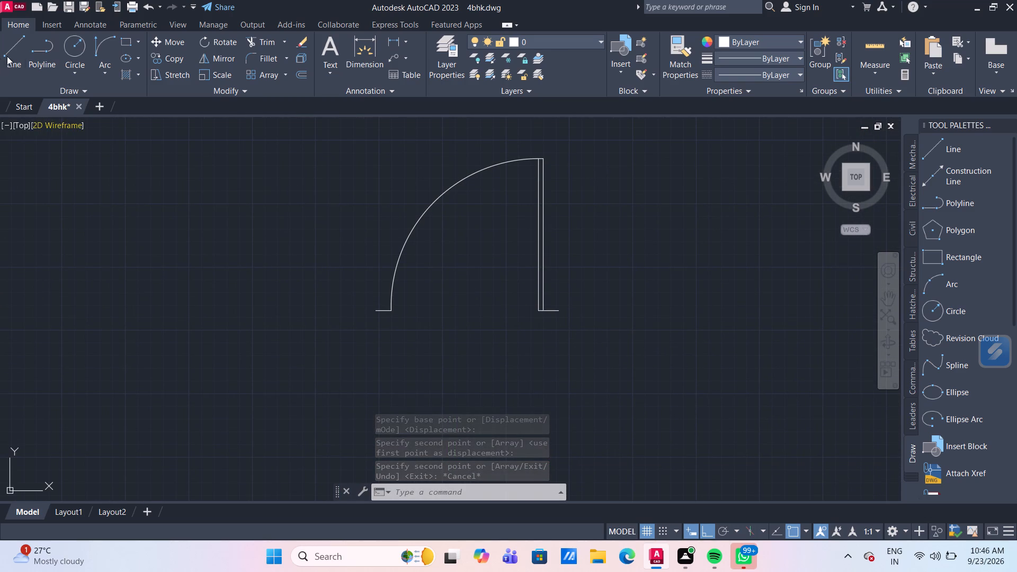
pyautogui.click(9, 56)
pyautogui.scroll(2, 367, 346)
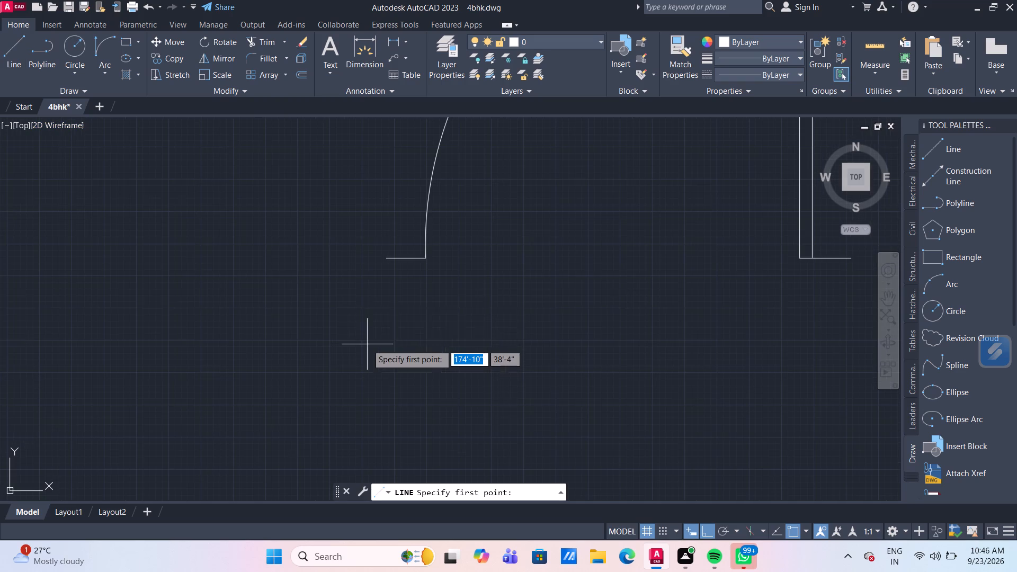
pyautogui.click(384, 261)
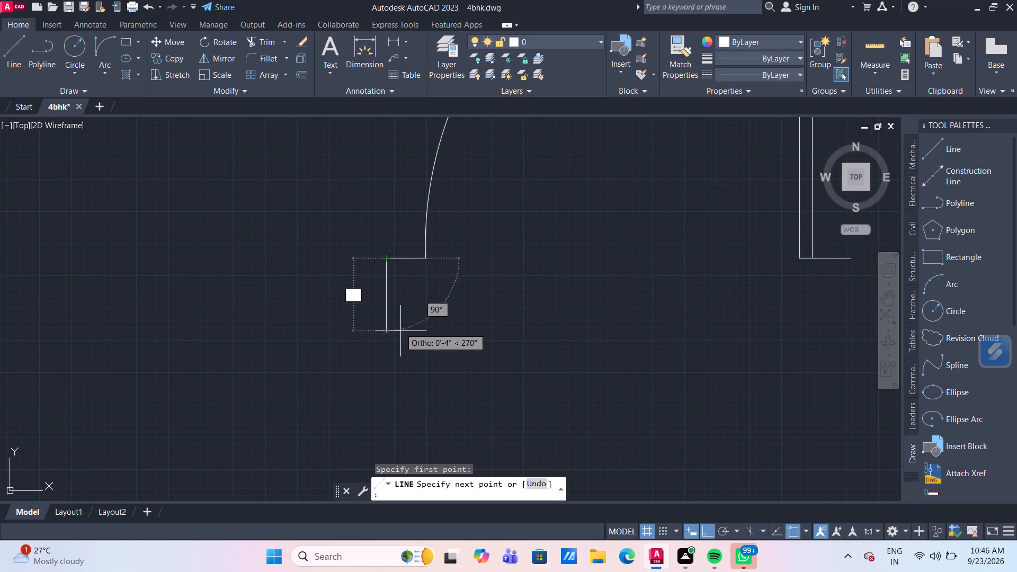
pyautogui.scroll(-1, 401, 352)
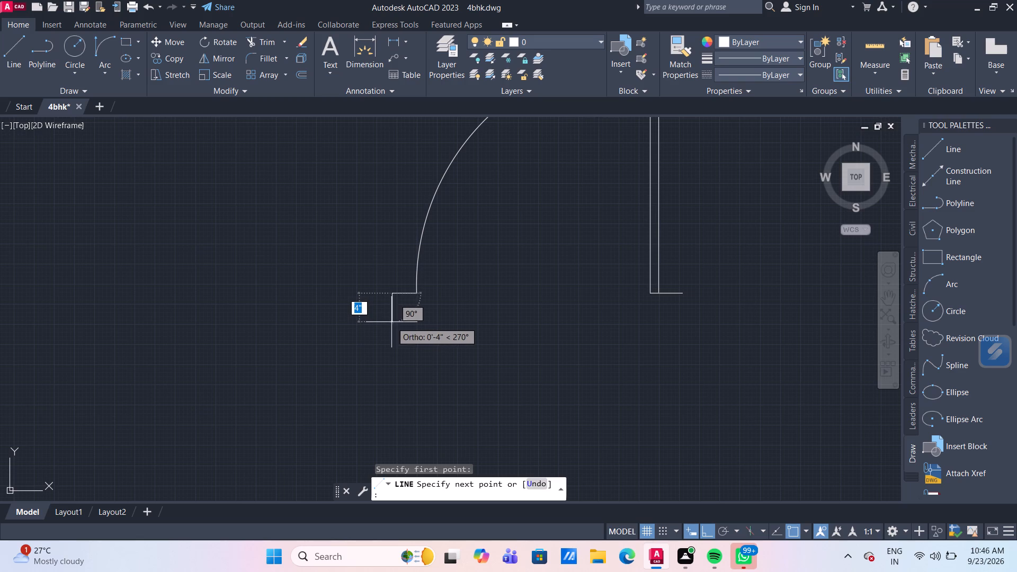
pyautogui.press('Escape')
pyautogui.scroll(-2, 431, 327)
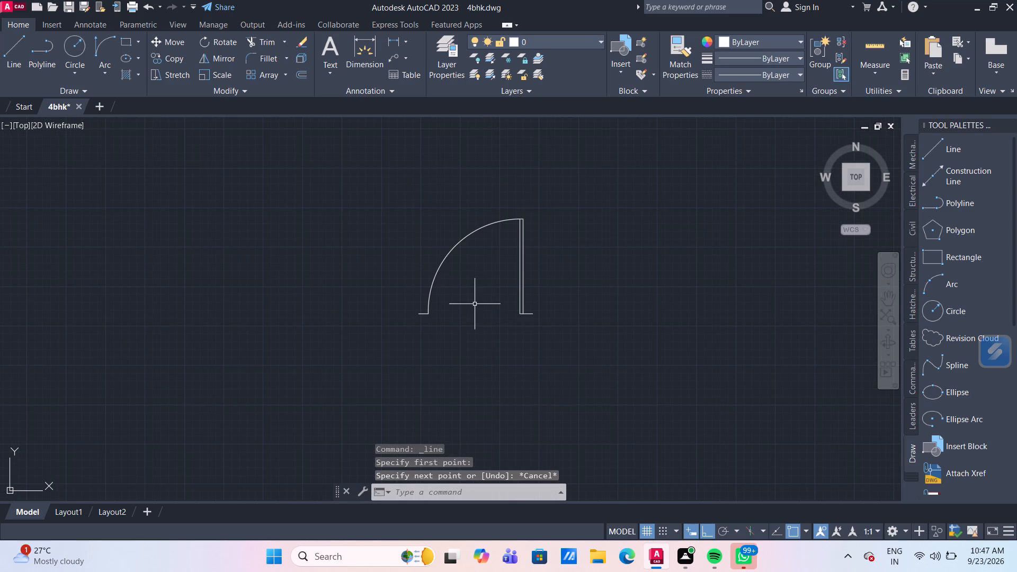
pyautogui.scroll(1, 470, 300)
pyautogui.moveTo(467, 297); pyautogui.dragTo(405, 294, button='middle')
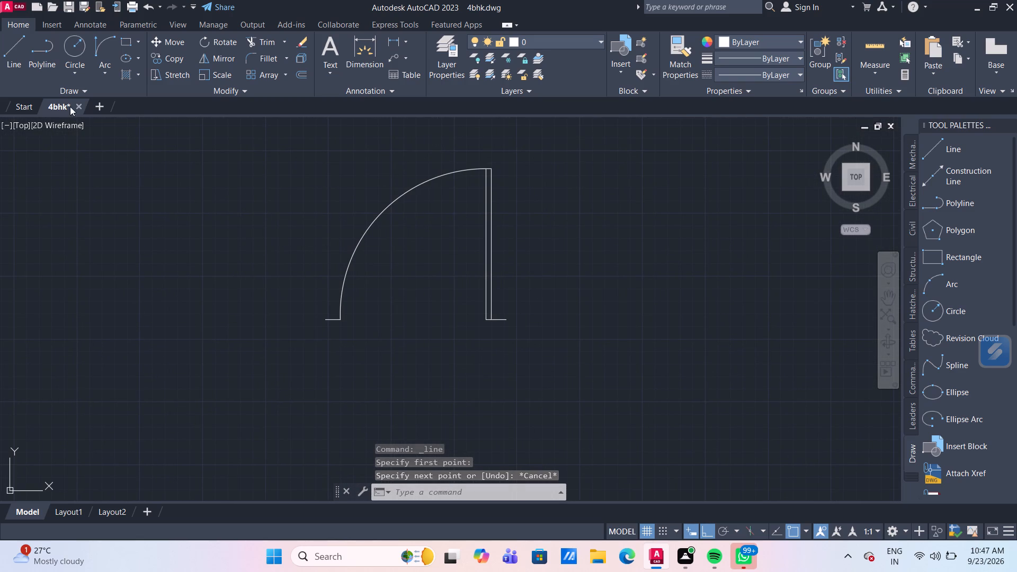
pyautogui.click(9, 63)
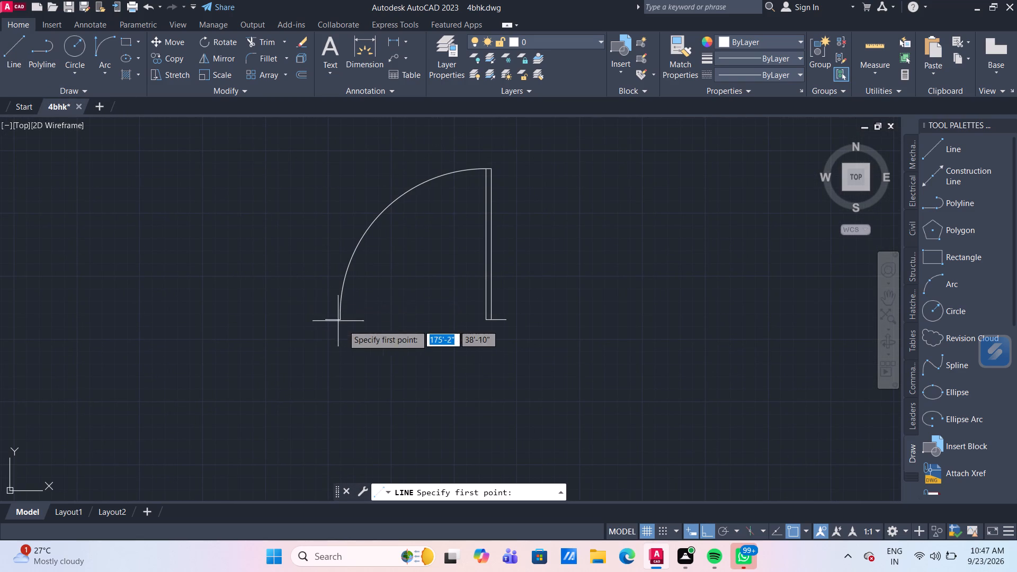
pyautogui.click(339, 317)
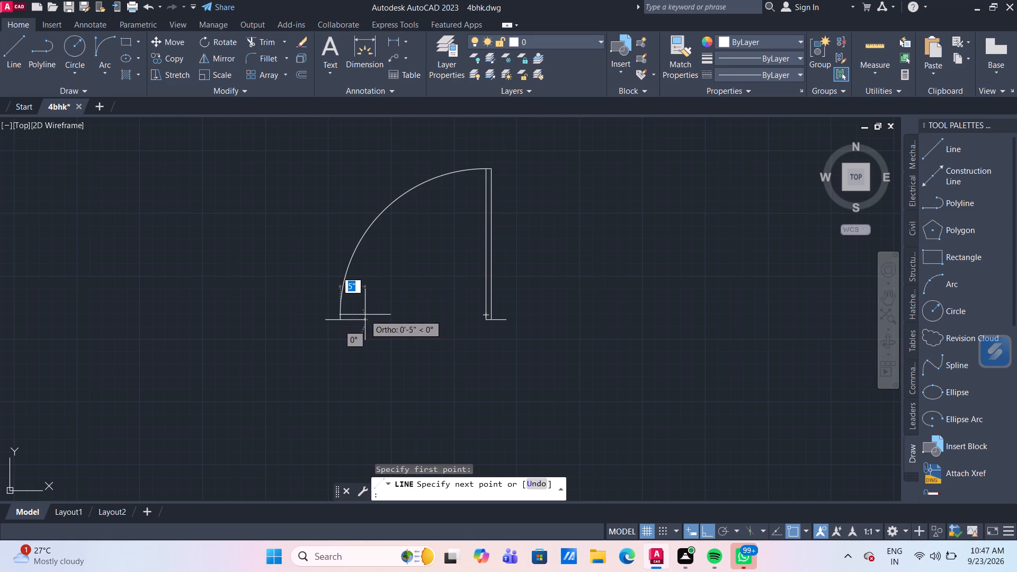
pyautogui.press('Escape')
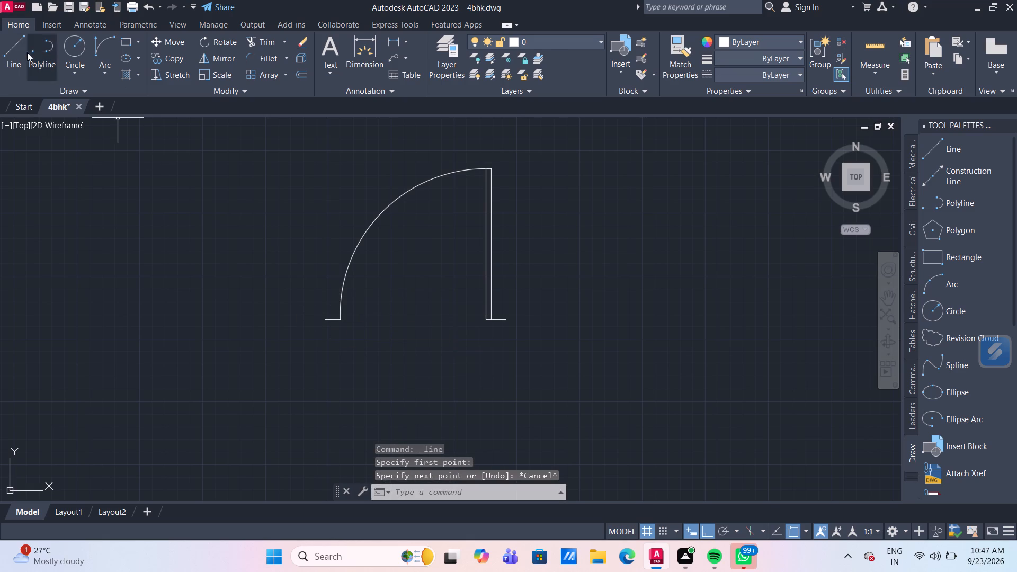
# Draw connected lines from the copied door leaf's foot: 2' and 3" towards the arc's foot, ending in a short upright.
pyautogui.click(21, 49)
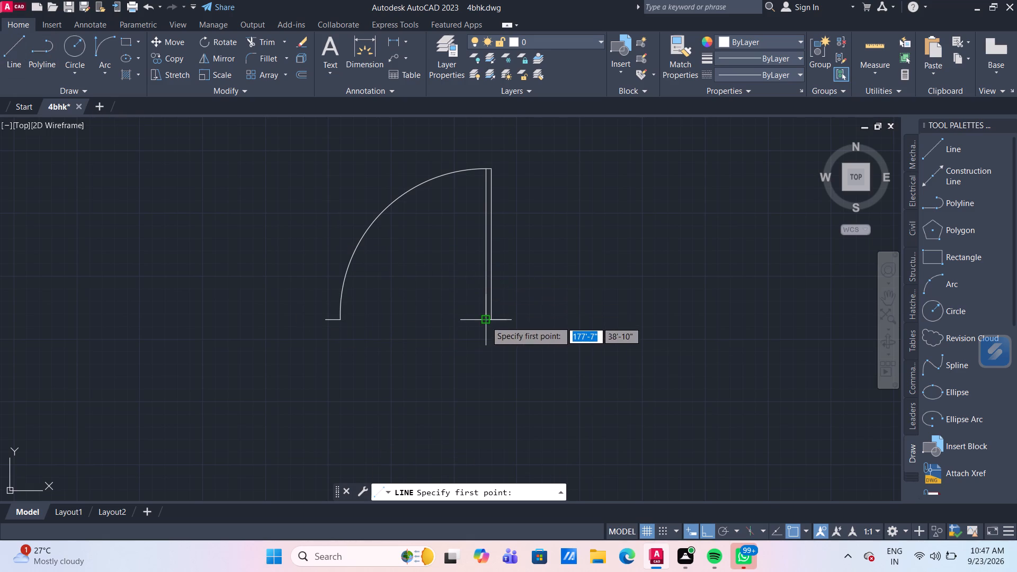
pyautogui.click(486, 320)
pyautogui.write("2'")
pyautogui.press('Return')
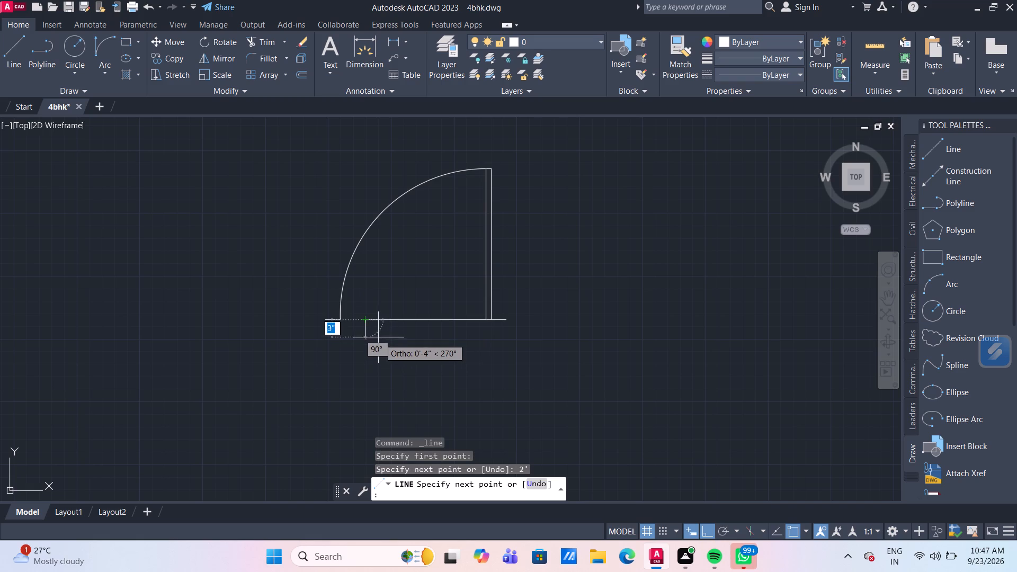
pyautogui.scroll(1, 364, 329)
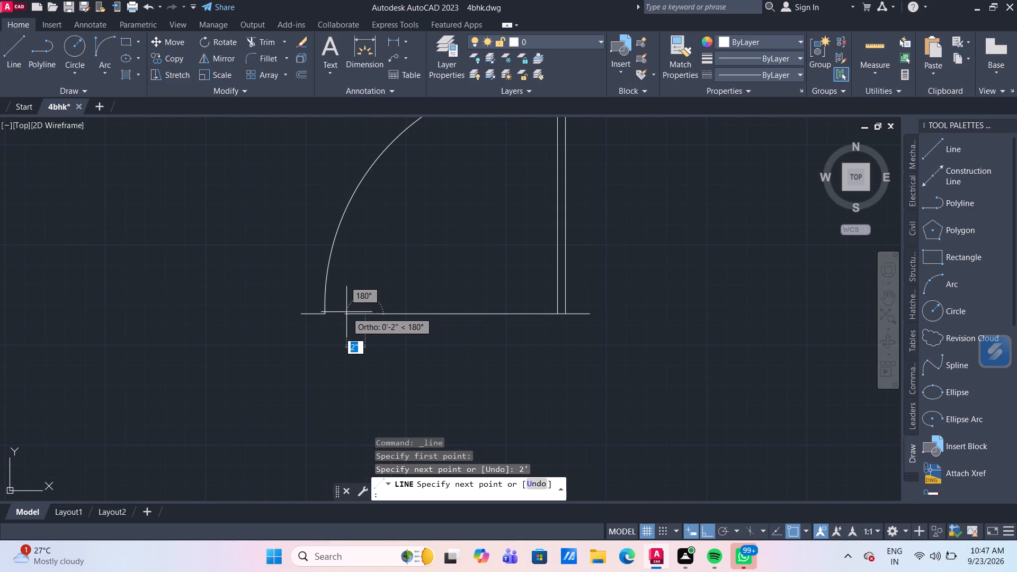
pyautogui.write('3"')
pyautogui.press('Return')
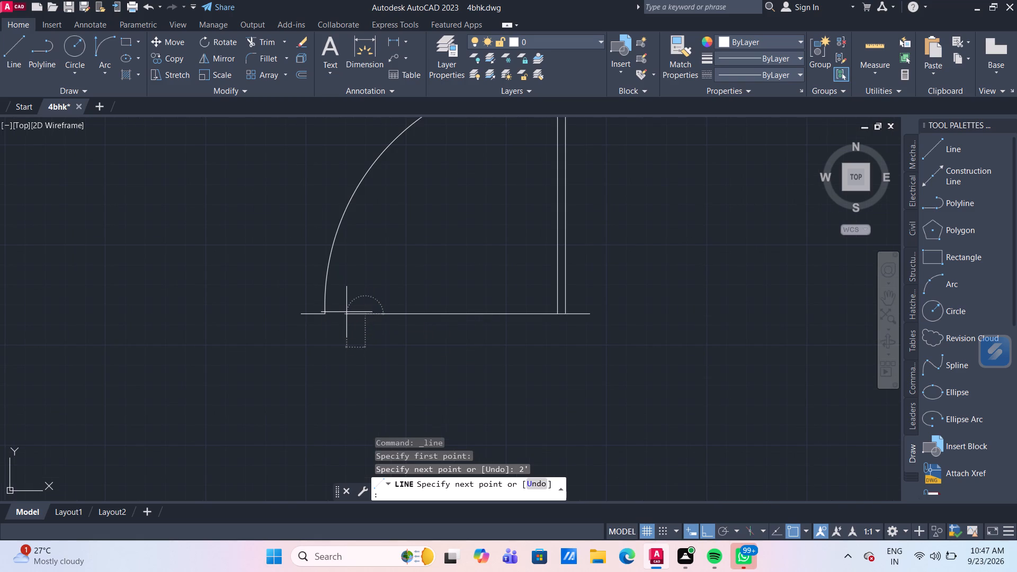
pyautogui.click(351, 267)
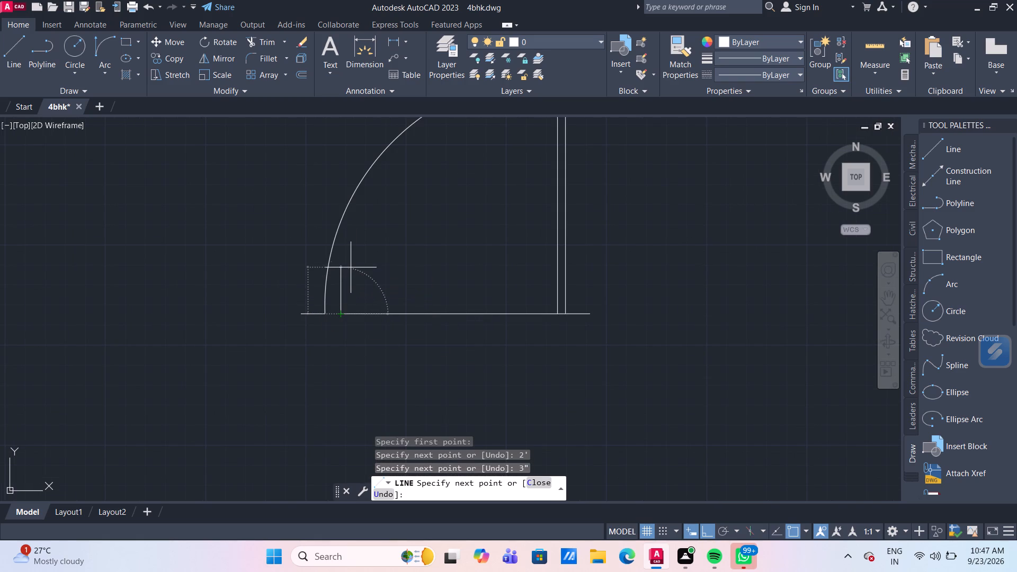
pyautogui.press('Escape')
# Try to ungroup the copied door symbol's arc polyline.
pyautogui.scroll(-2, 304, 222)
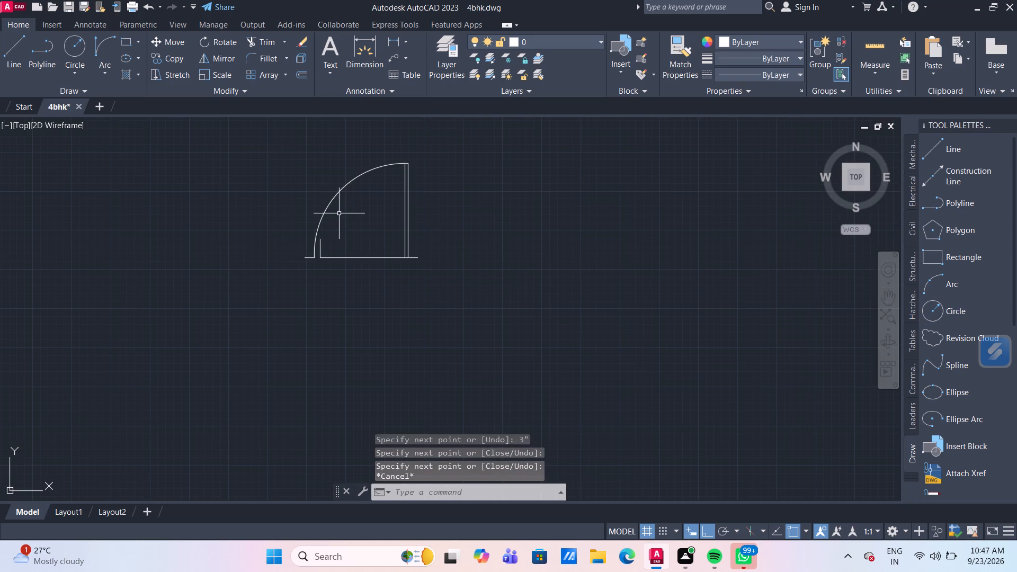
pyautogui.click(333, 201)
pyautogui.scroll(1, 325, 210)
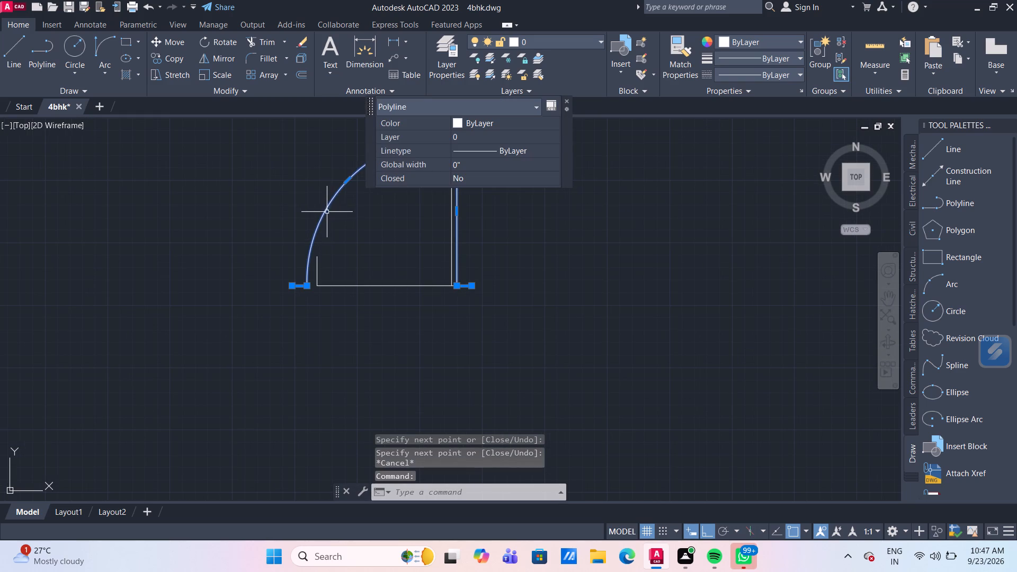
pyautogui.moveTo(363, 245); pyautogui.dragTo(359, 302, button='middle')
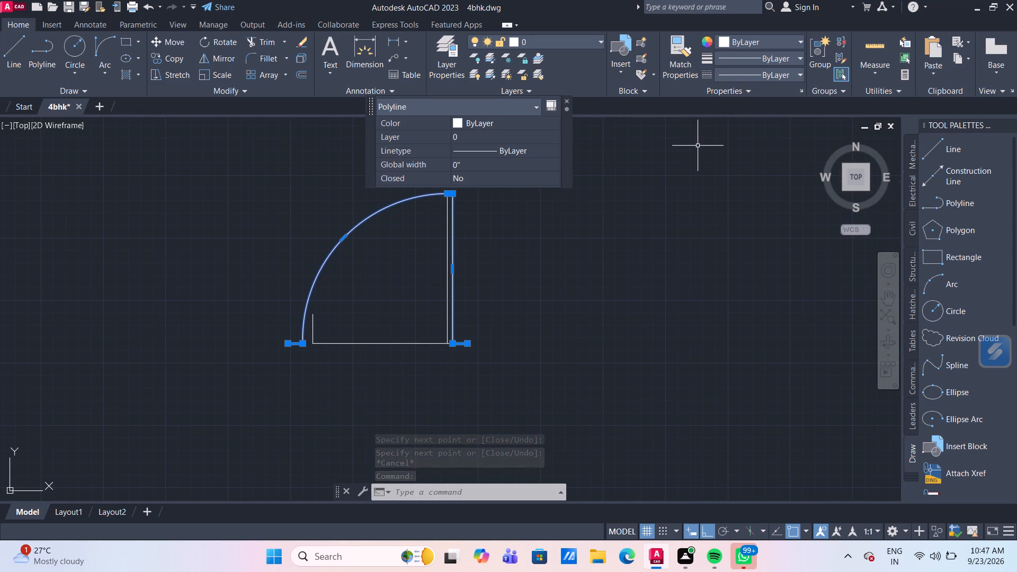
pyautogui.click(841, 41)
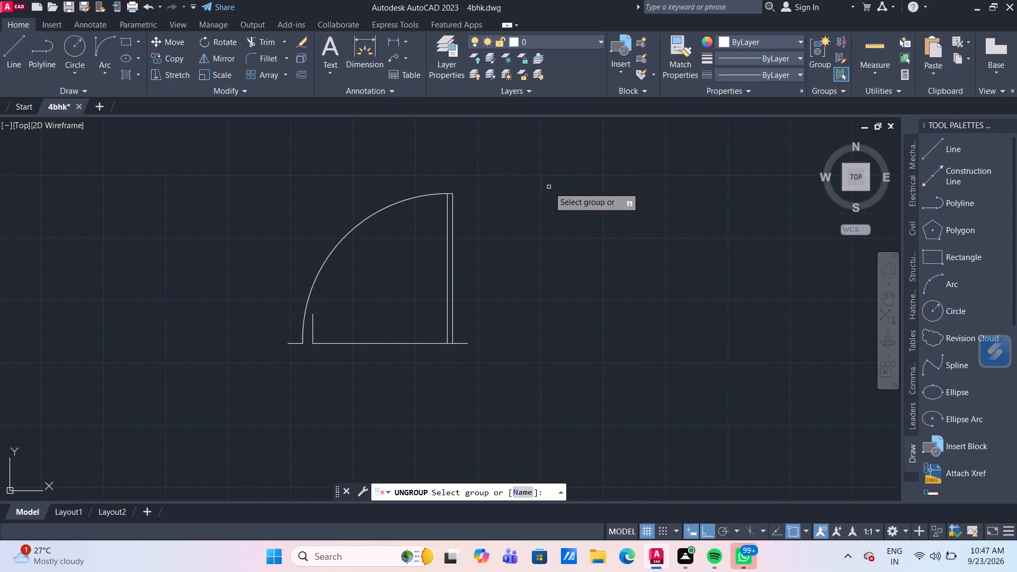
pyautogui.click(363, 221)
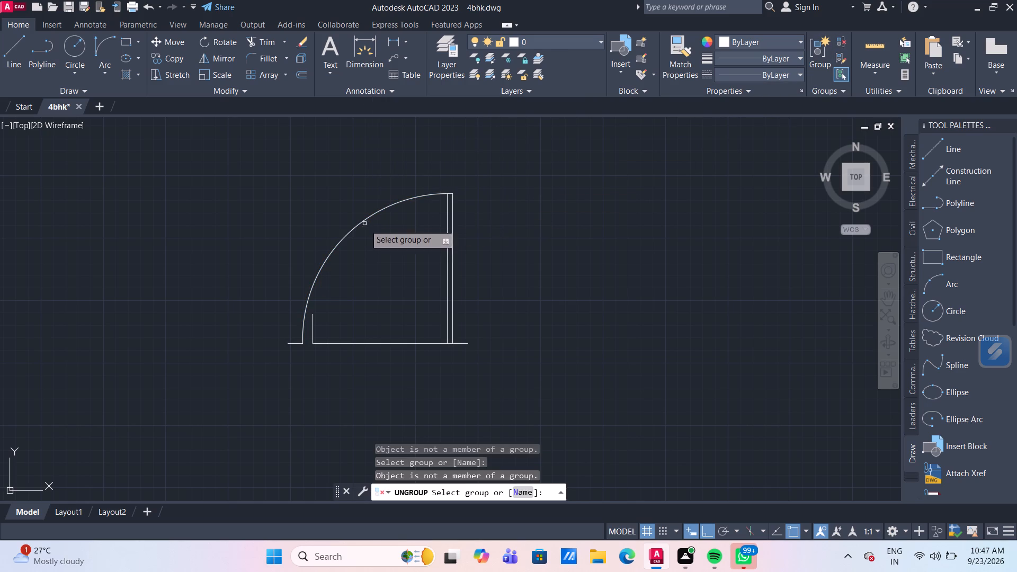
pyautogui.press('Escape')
# Delete the copied door symbol's polyline containing the swing arc, outer leaf edge and end stubs.
pyautogui.click(340, 240)
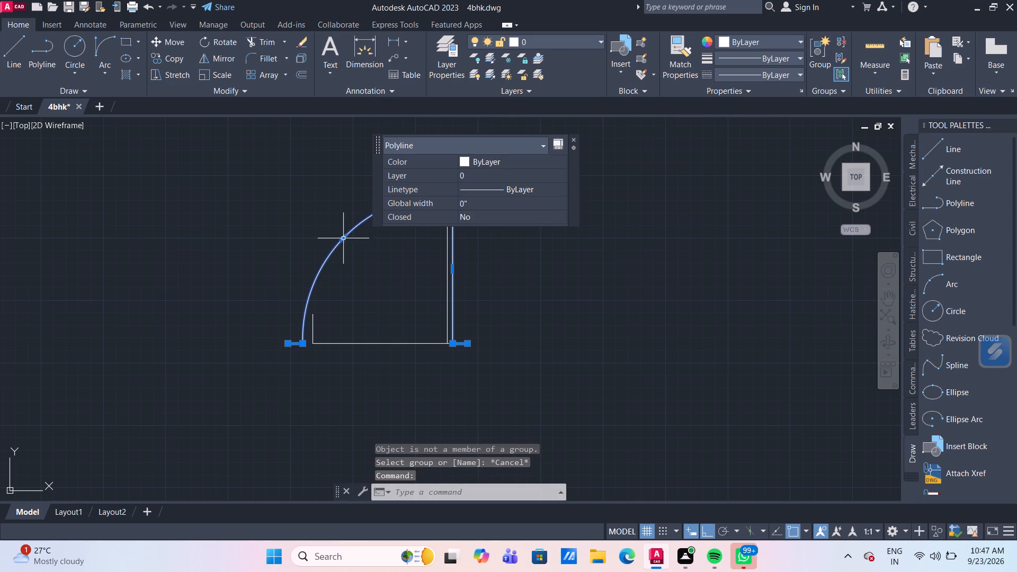
pyautogui.scroll(3, 307, 342)
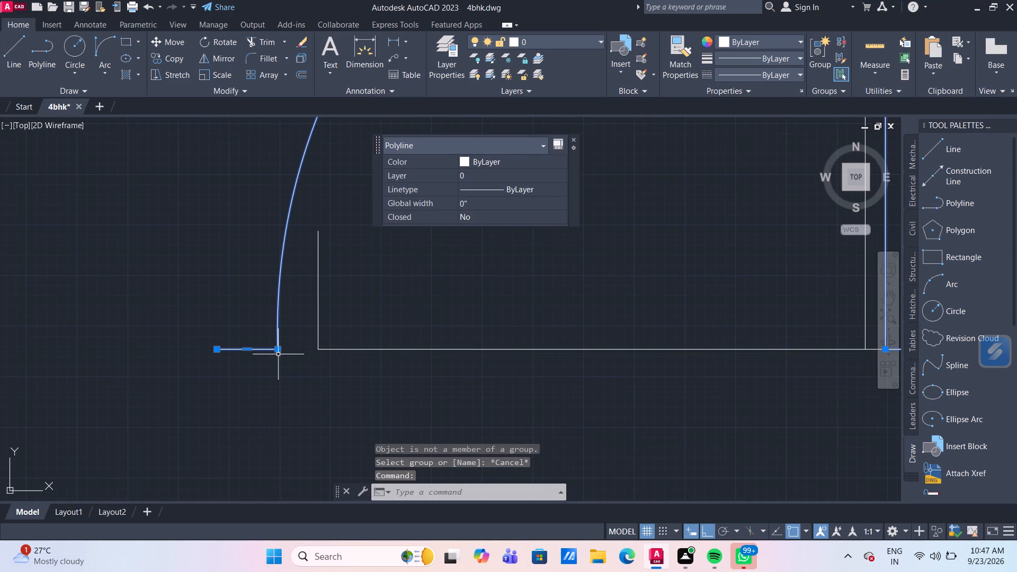
pyautogui.click(275, 350)
pyautogui.press('Escape')
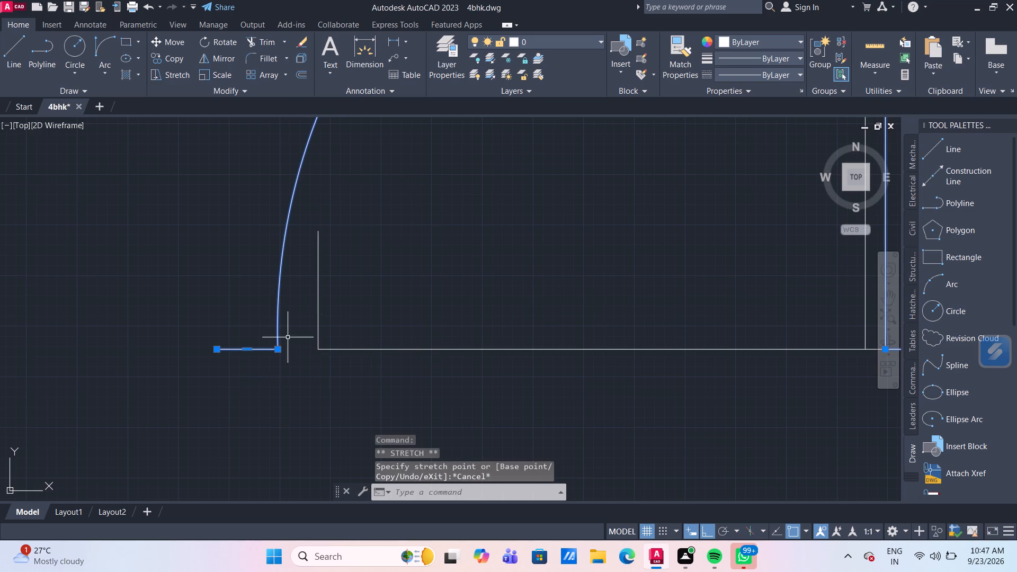
pyautogui.scroll(-2, 379, 316)
pyautogui.moveTo(461, 279); pyautogui.dragTo(458, 329, button='middle')
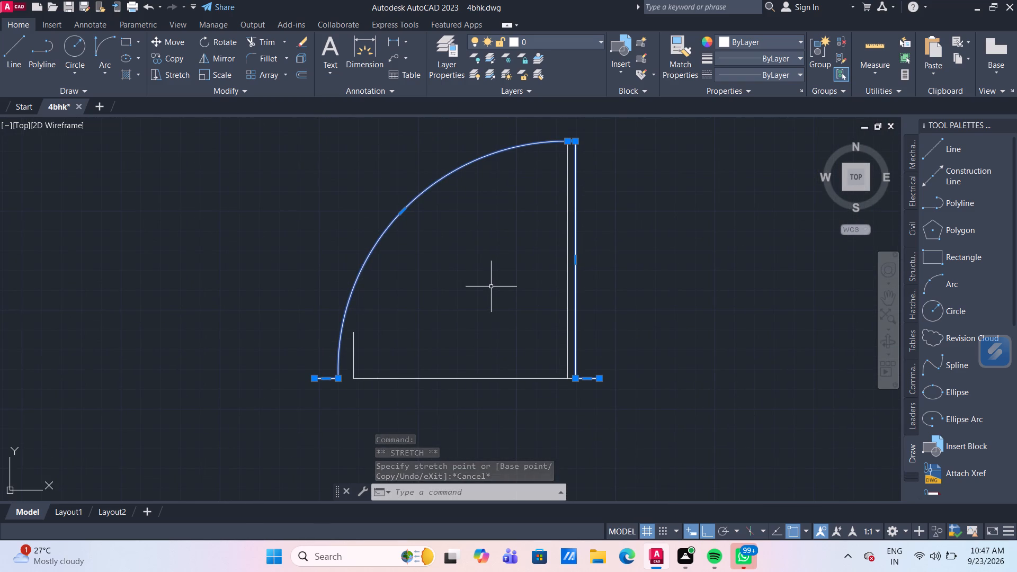
pyautogui.press('Delete')
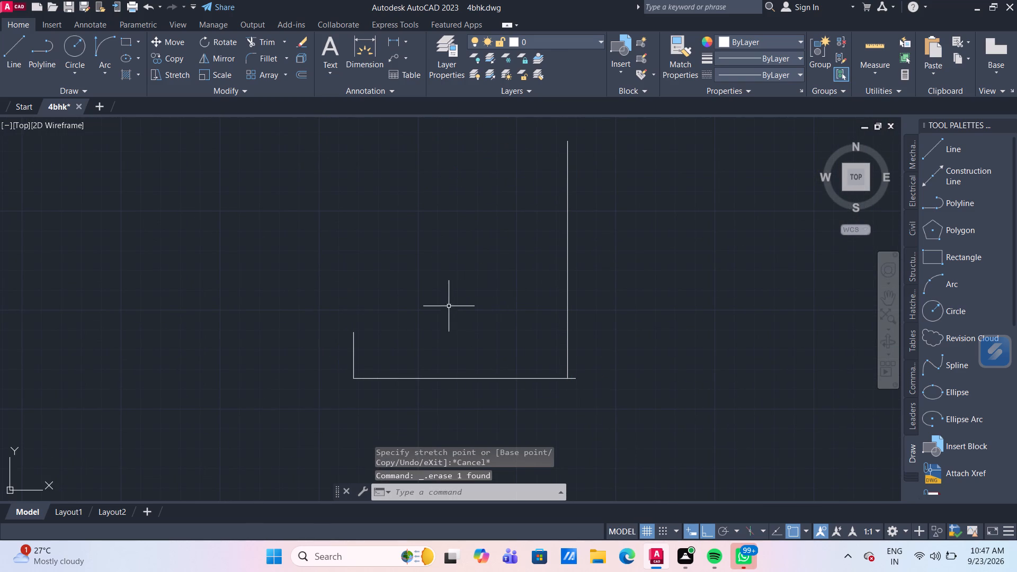
# Draw the door leaf's outer edge 2' upward from its foot and close it across to the existing leaf line, about 1".
pyautogui.scroll(-1, 431, 325)
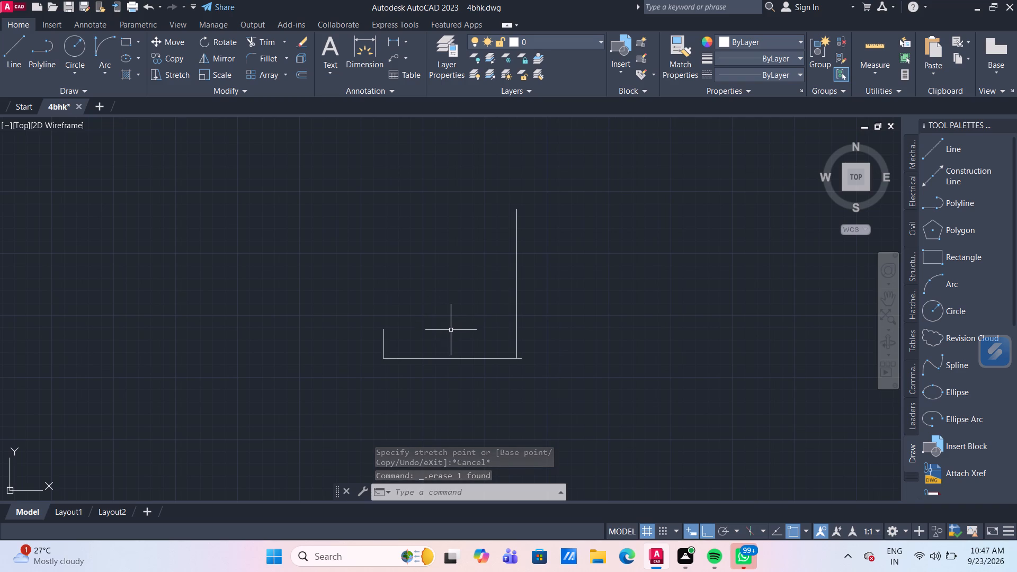
pyautogui.scroll(2, 451, 332)
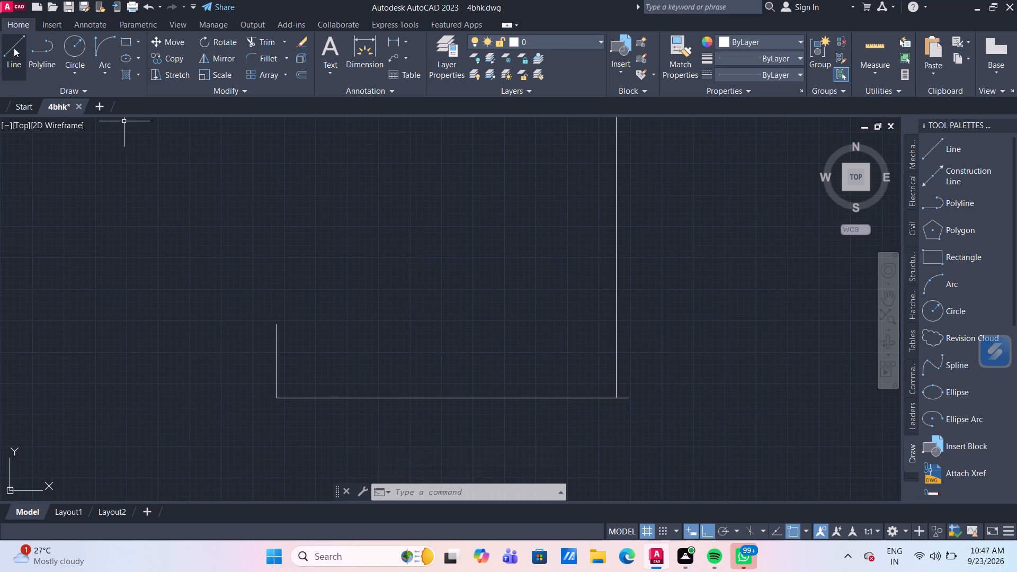
pyautogui.moveTo(14, 48); pyautogui.dragTo(19, 57)
pyautogui.scroll(-2, 409, 317)
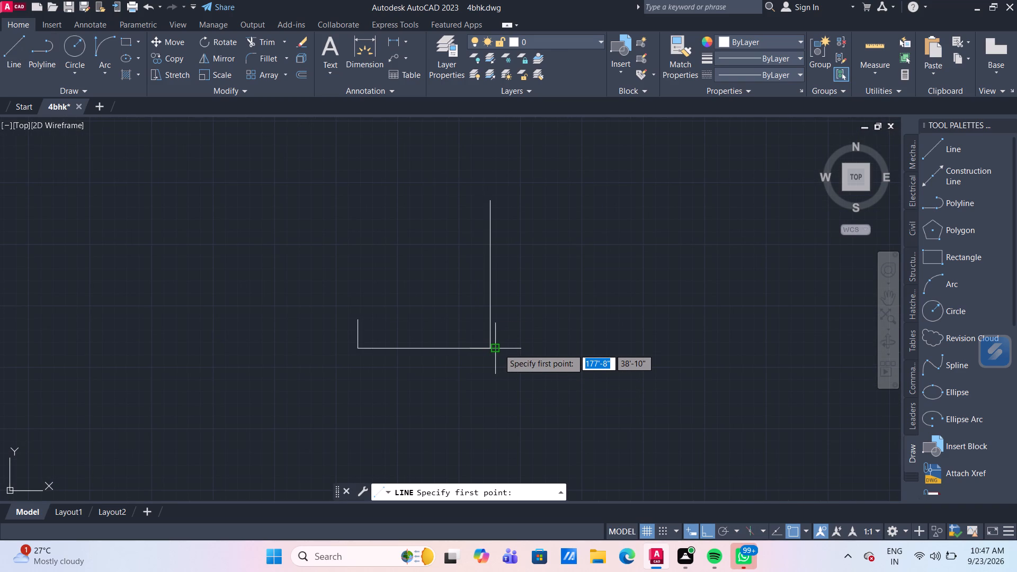
pyautogui.click(499, 350)
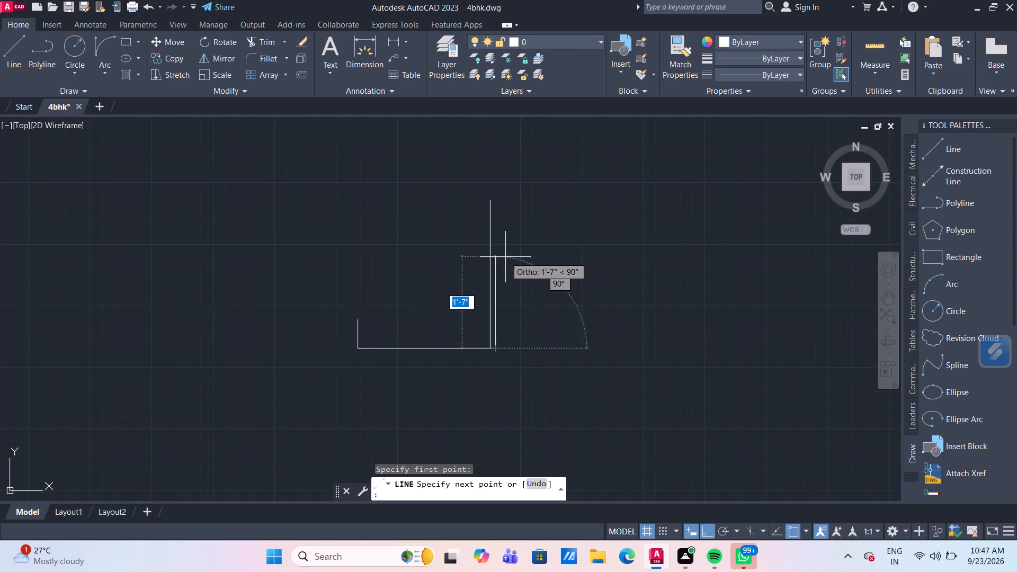
pyautogui.write("2'")
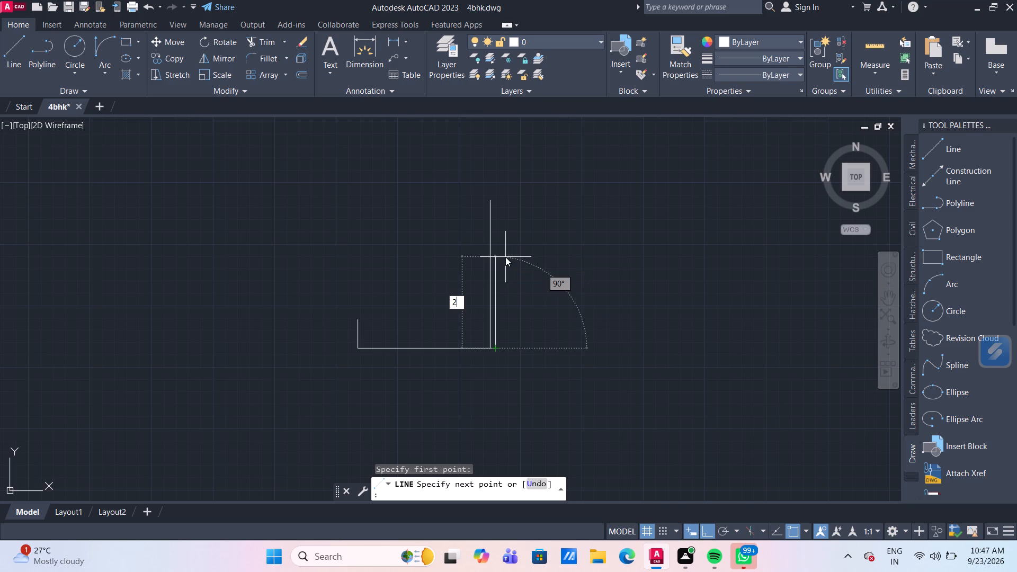
pyautogui.press('Return')
pyautogui.scroll(2, 493, 229)
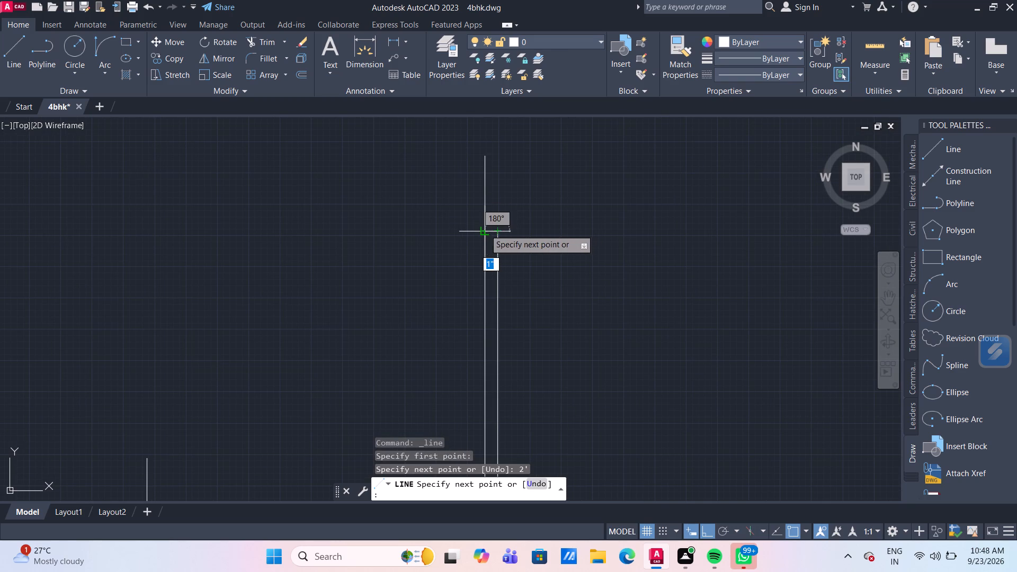
pyautogui.click(485, 229)
pyautogui.scroll(-2, 414, 330)
pyautogui.moveTo(396, 353); pyautogui.dragTo(391, 284, button='middle')
pyautogui.scroll(3, 332, 362)
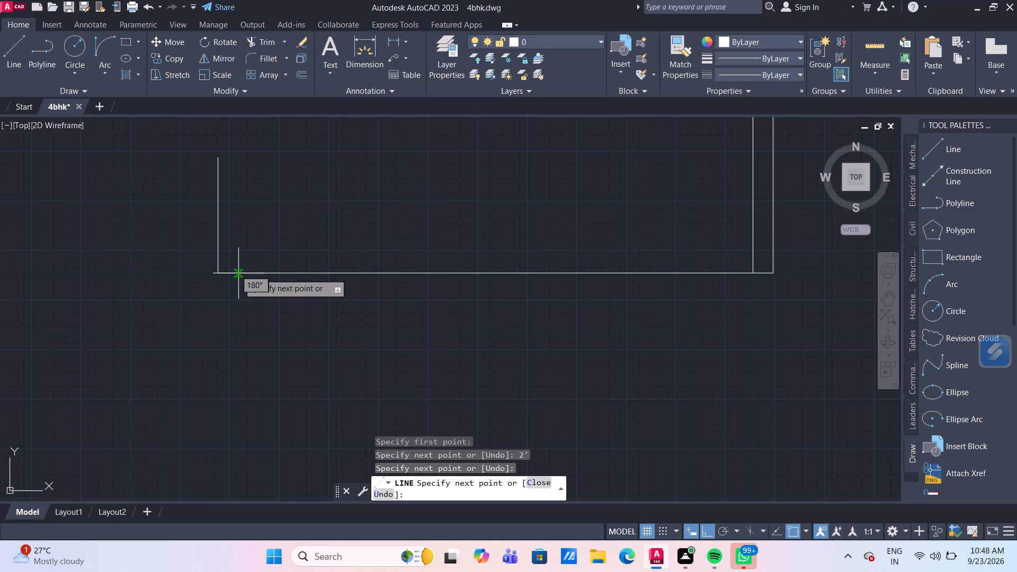
pyautogui.scroll(3, 243, 273)
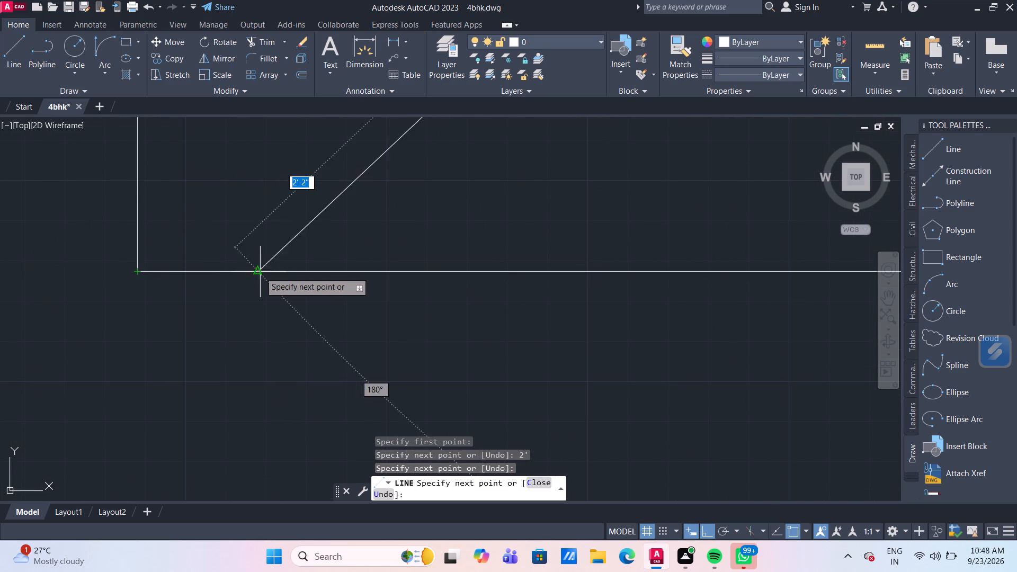
pyautogui.press('Escape')
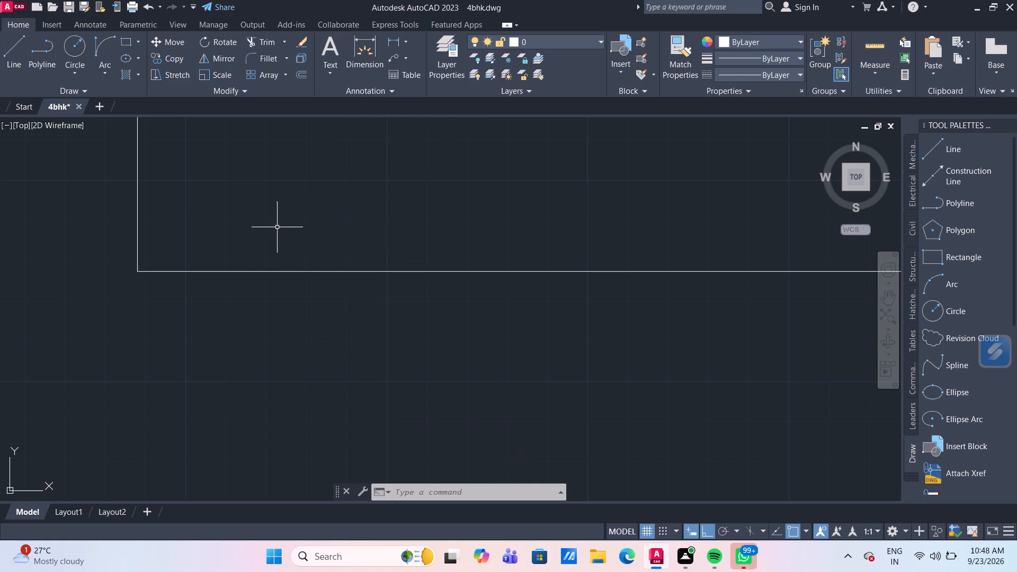
# Delete the 3" base segment and the short upright at the far end of the door's base line.
pyautogui.scroll(-3, 282, 227)
pyautogui.scroll(-3, 408, 174)
pyautogui.moveTo(413, 176); pyautogui.dragTo(425, 208, button='middle')
pyautogui.scroll(3, 406, 224)
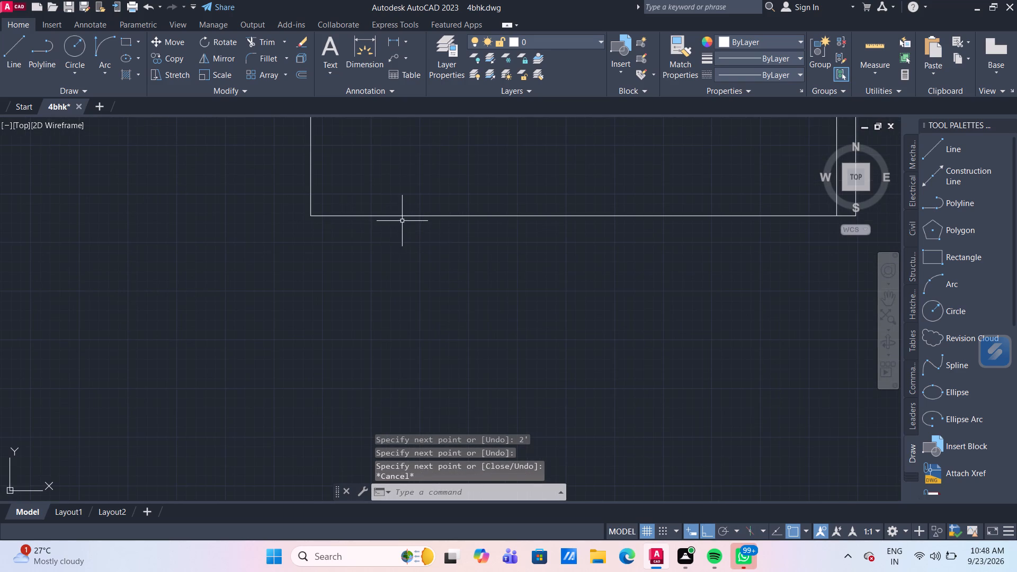
pyautogui.click(322, 215)
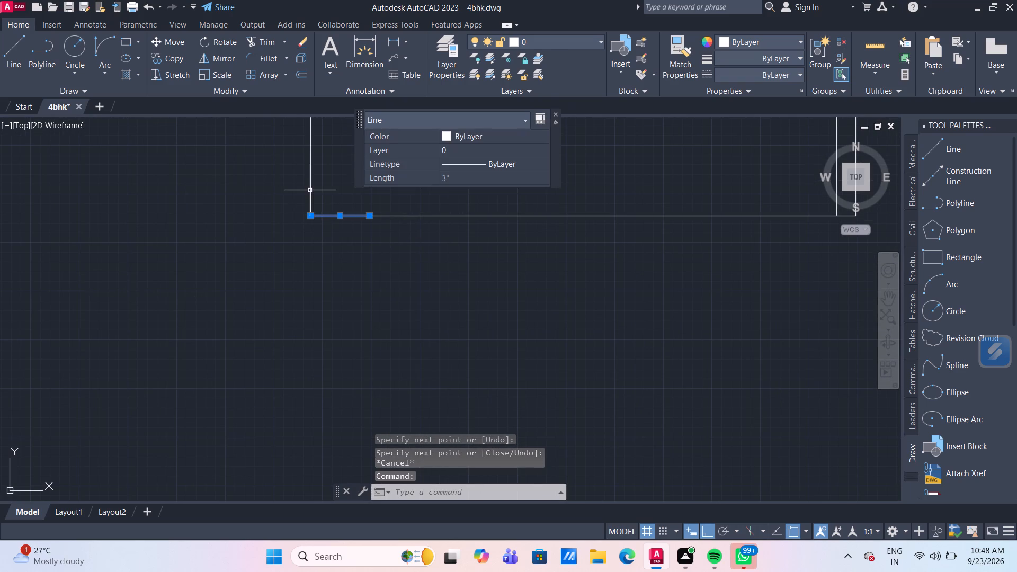
pyautogui.click(311, 190)
pyautogui.scroll(-2, 341, 255)
pyautogui.press('Delete')
pyautogui.scroll(-1, 345, 260)
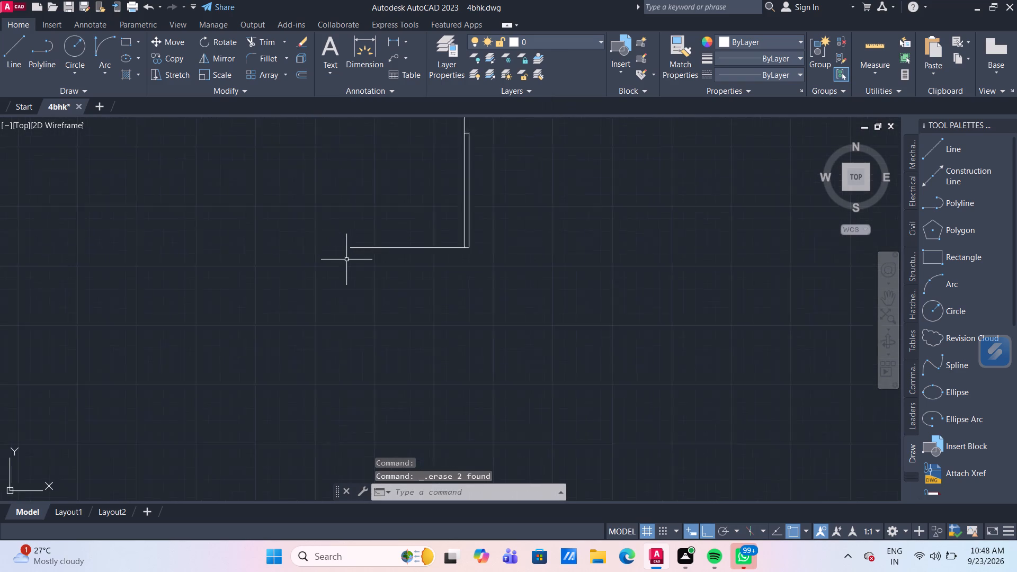
# Draw the door's swing arc from the top of the inner leaf line to the far end of the 2' base line.
pyautogui.scroll(-1, 346, 260)
pyautogui.moveTo(391, 227); pyautogui.dragTo(412, 235, button='middle')
pyautogui.scroll(2, 422, 196)
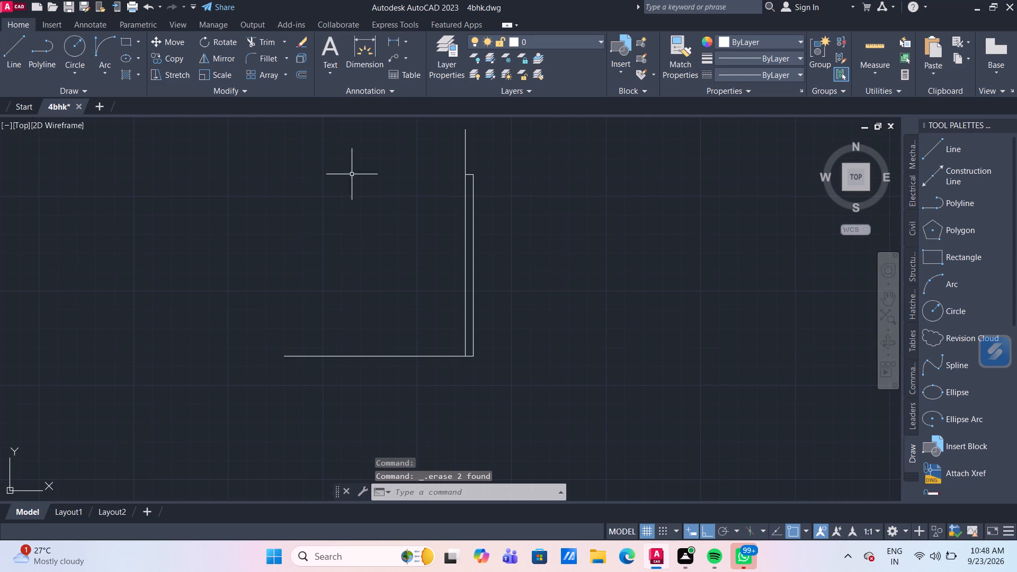
pyautogui.click(109, 44)
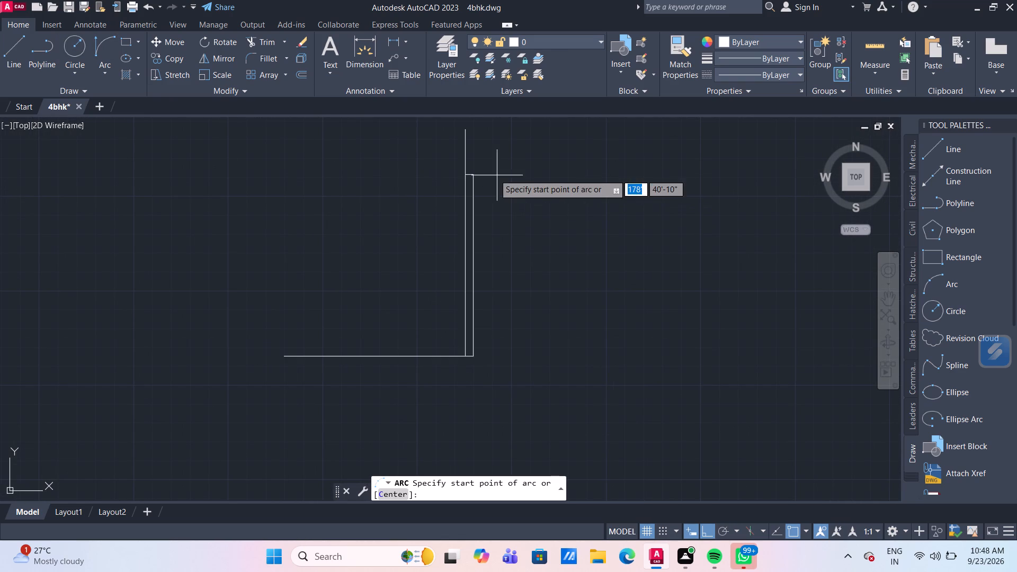
pyautogui.click(465, 175)
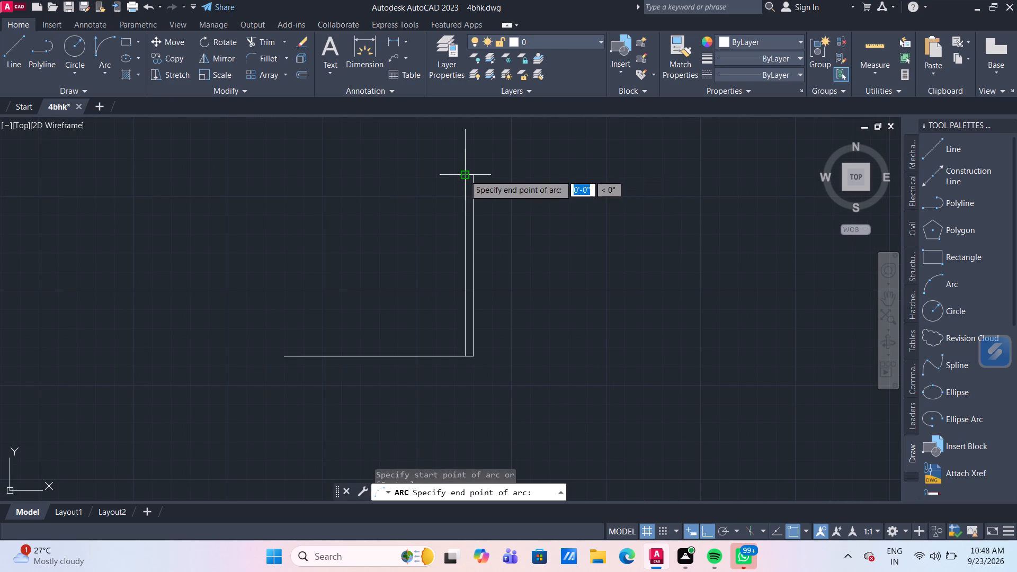
pyautogui.click(288, 353)
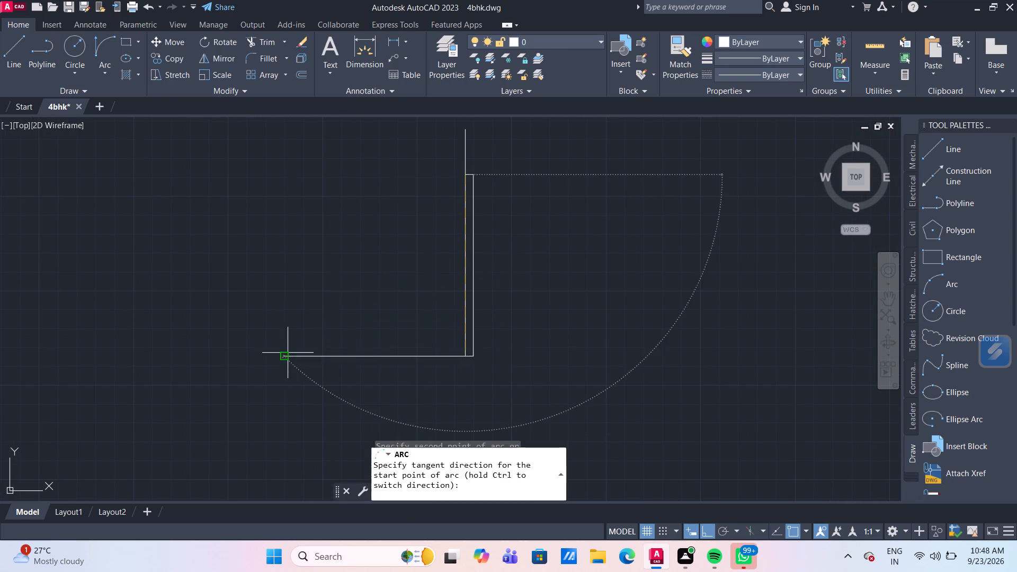
pyautogui.click(300, 248)
pyautogui.press('Escape')
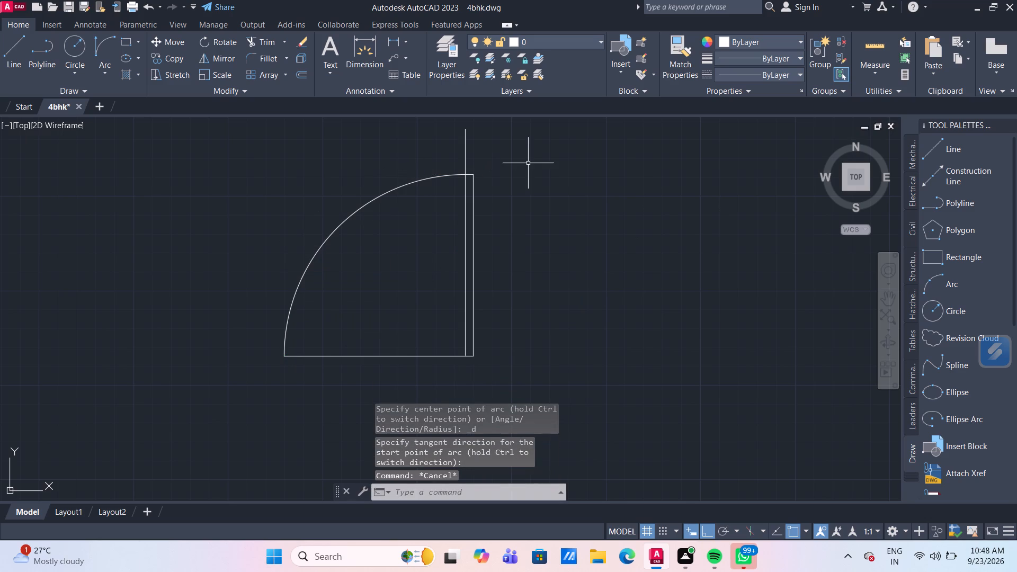
# Trim the part of the inner leaf line that projects above the top of the door leaf.
pyautogui.write('tr')
pyautogui.press('Return')
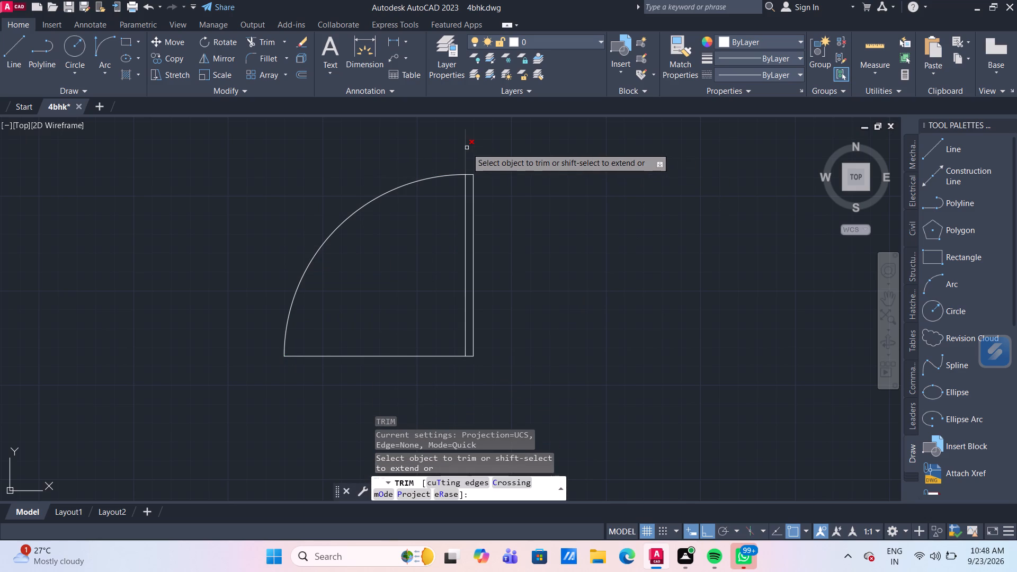
pyautogui.click(467, 148)
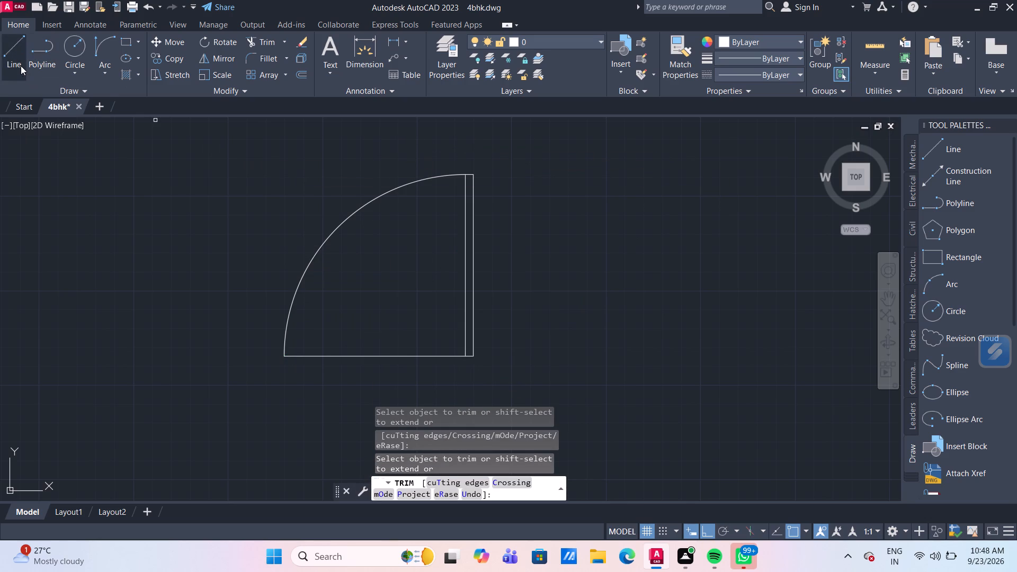
# Draw 3" horizontal stubs outward from the door leaf's foot and from the swing arc's foot.
pyautogui.click(20, 65)
pyautogui.click(474, 356)
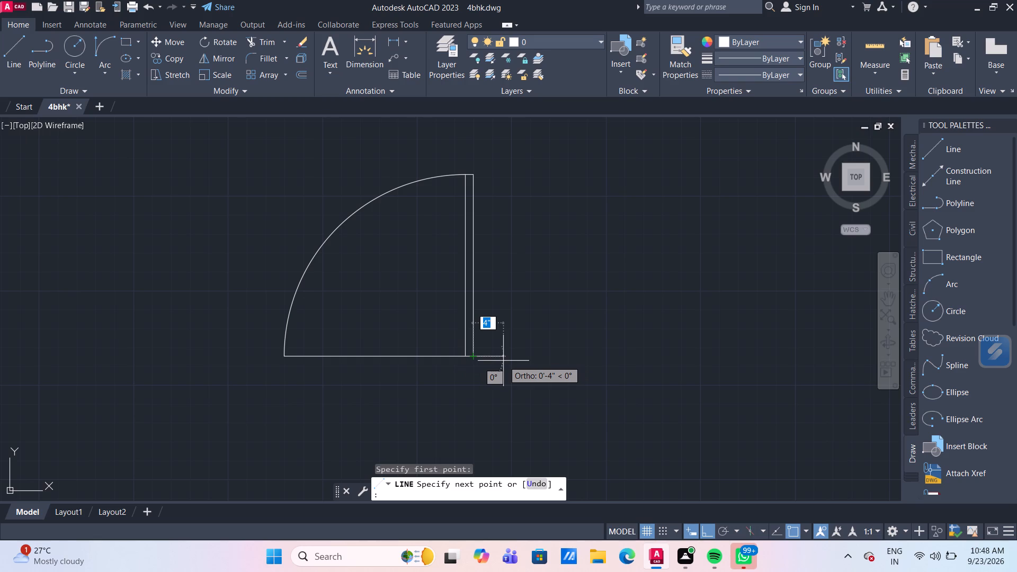
pyautogui.write('3"')
pyautogui.press('Return')
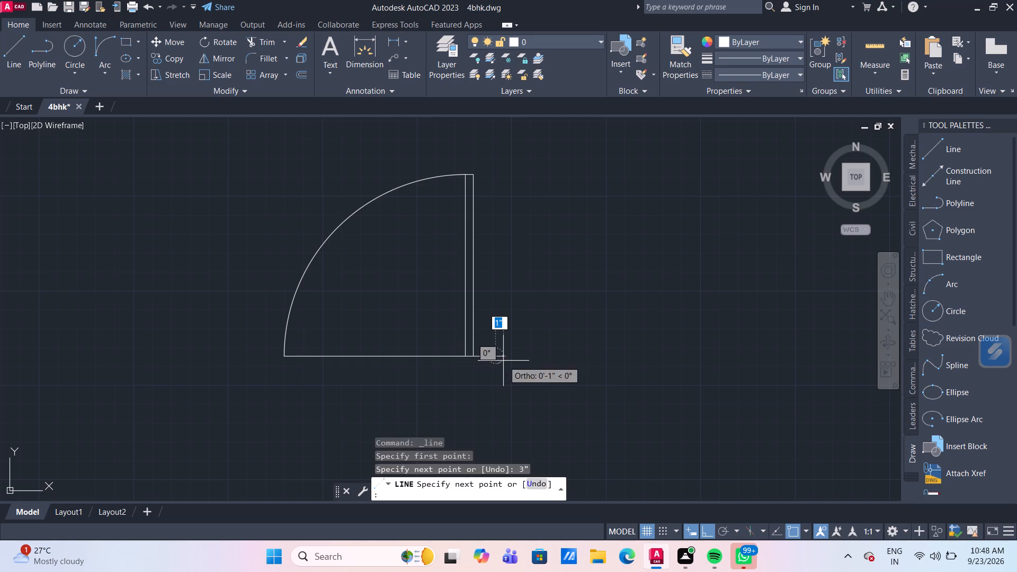
pyautogui.press('Return')
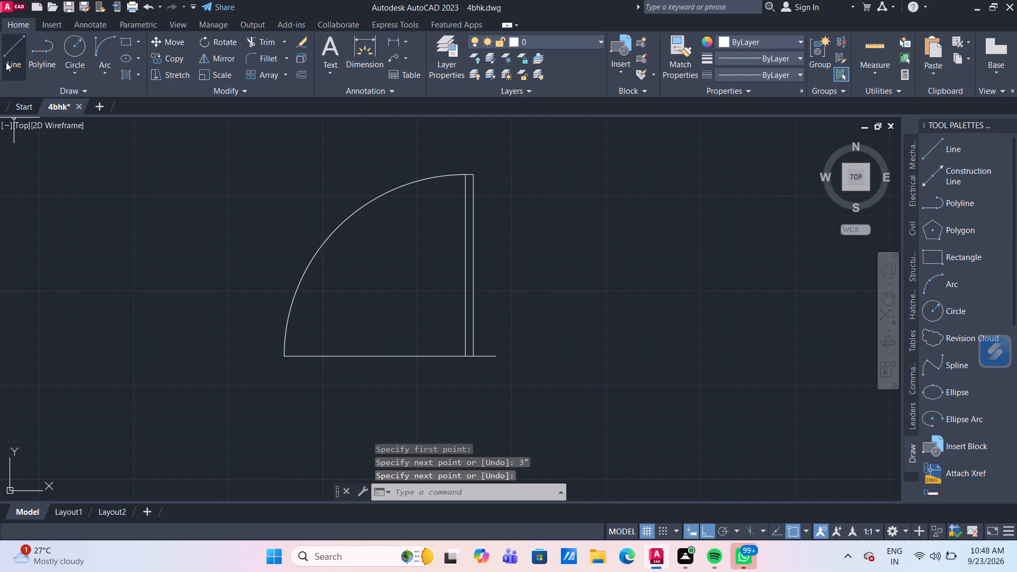
pyautogui.click(6, 60)
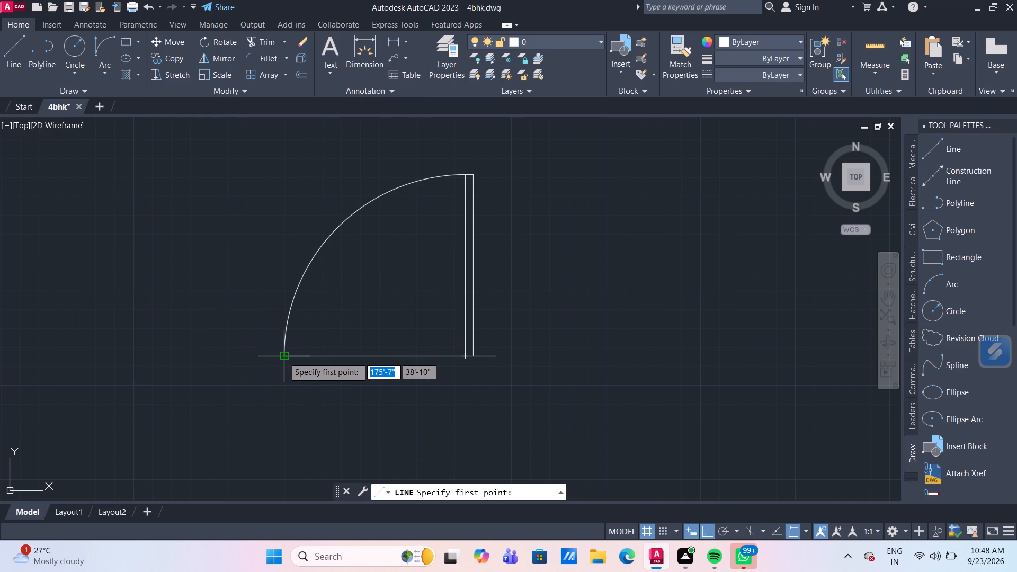
pyautogui.click(283, 357)
pyautogui.write('3"')
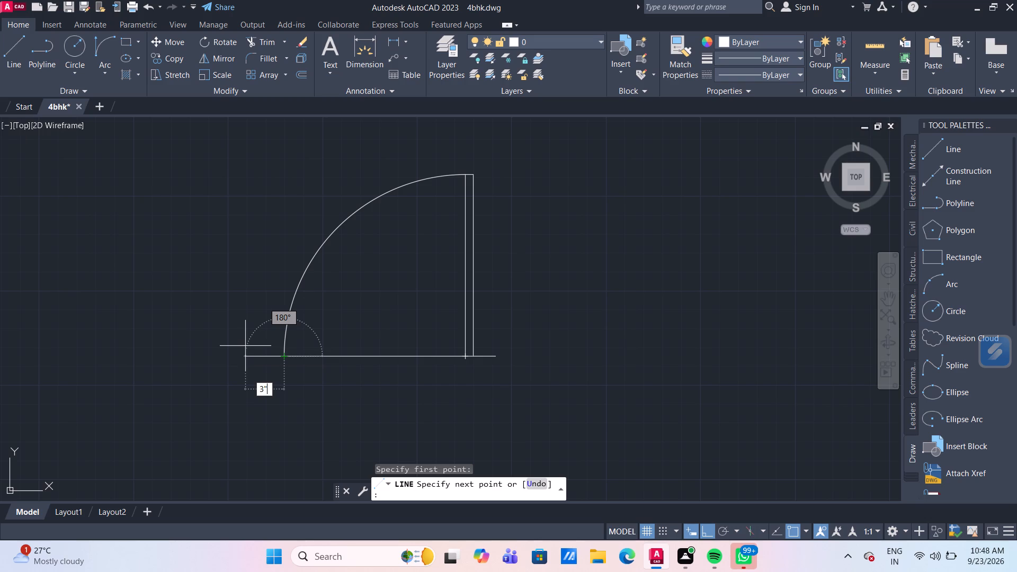
pyautogui.press('Return')
pyautogui.press('Return')
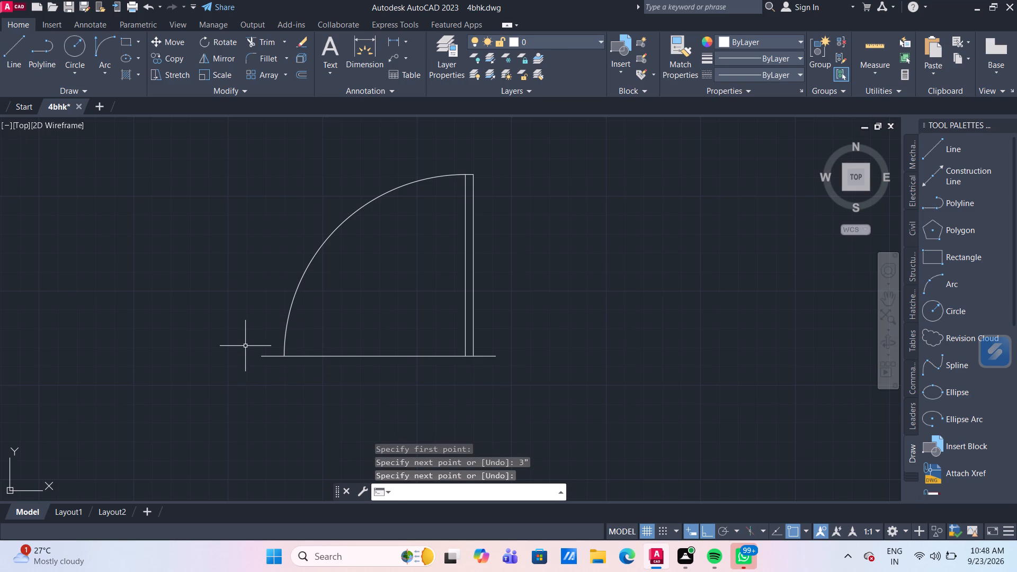
# Delete the 2' base line between the swing arc's foot and the door leaf.
pyautogui.click(366, 356)
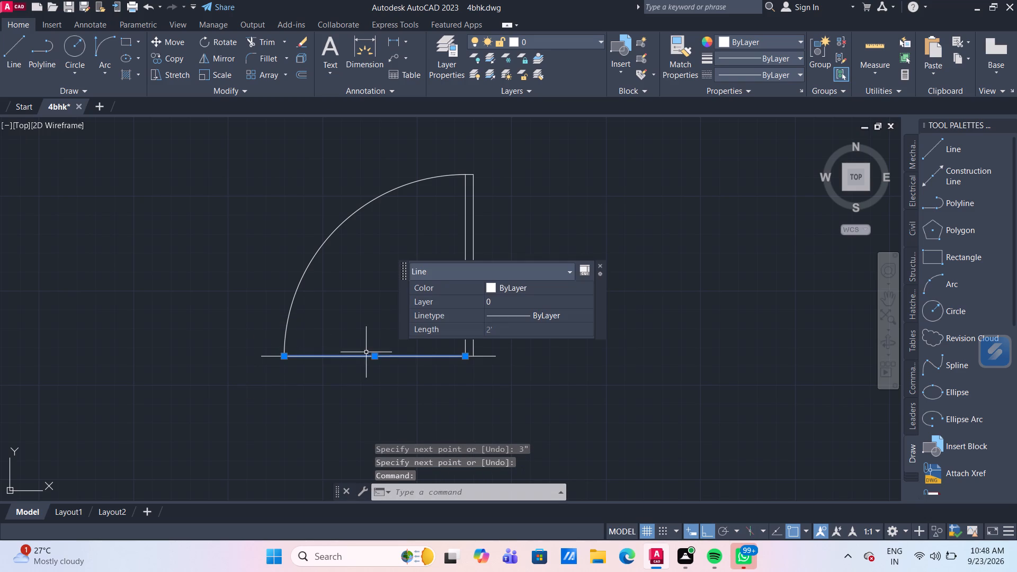
pyautogui.press('Delete')
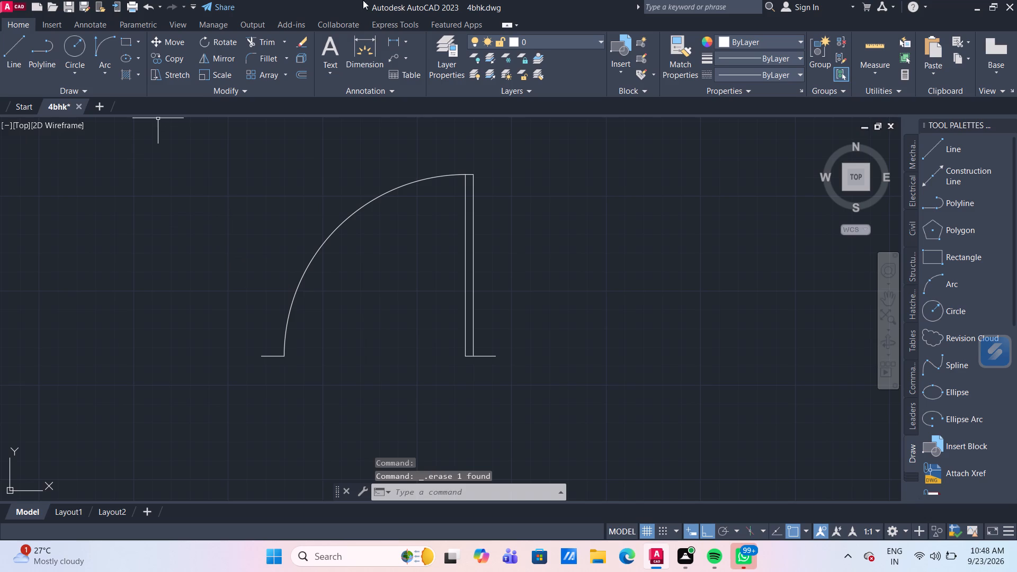
# Check the door symbol's overall width between the outer ends of its two stubs with a trial dimension.
pyautogui.click(359, 56)
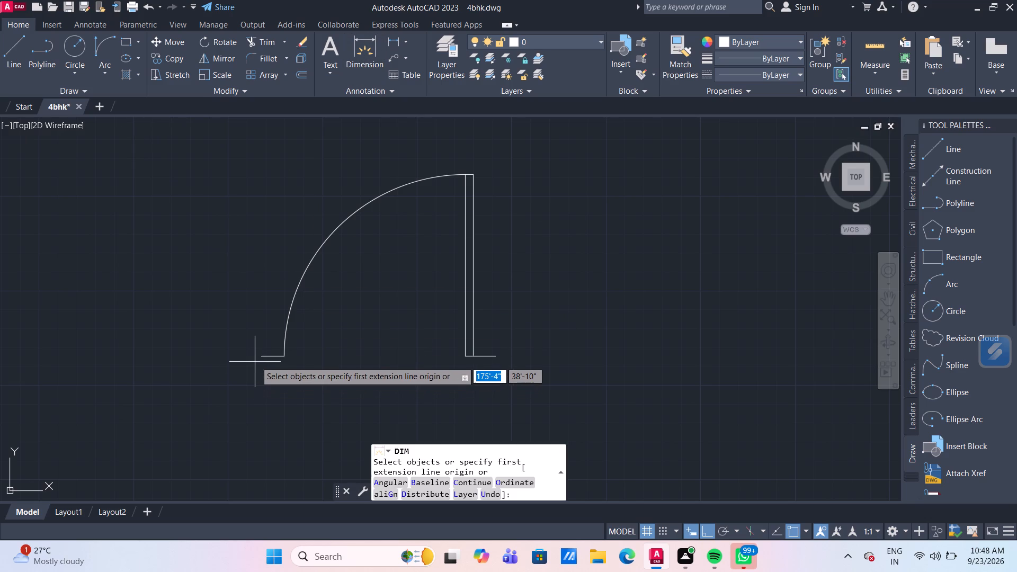
pyautogui.click(260, 358)
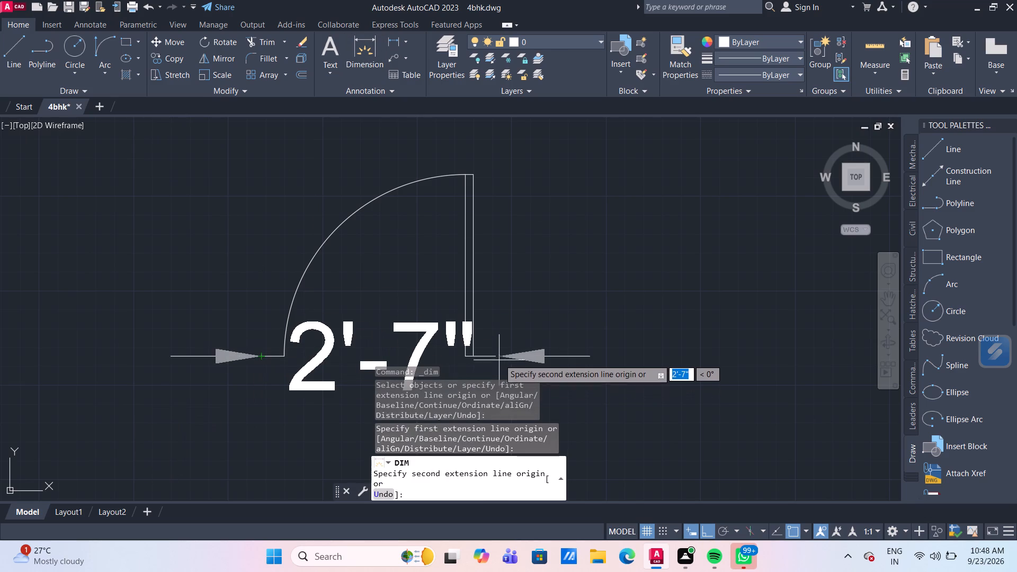
pyautogui.scroll(2, 415, 366)
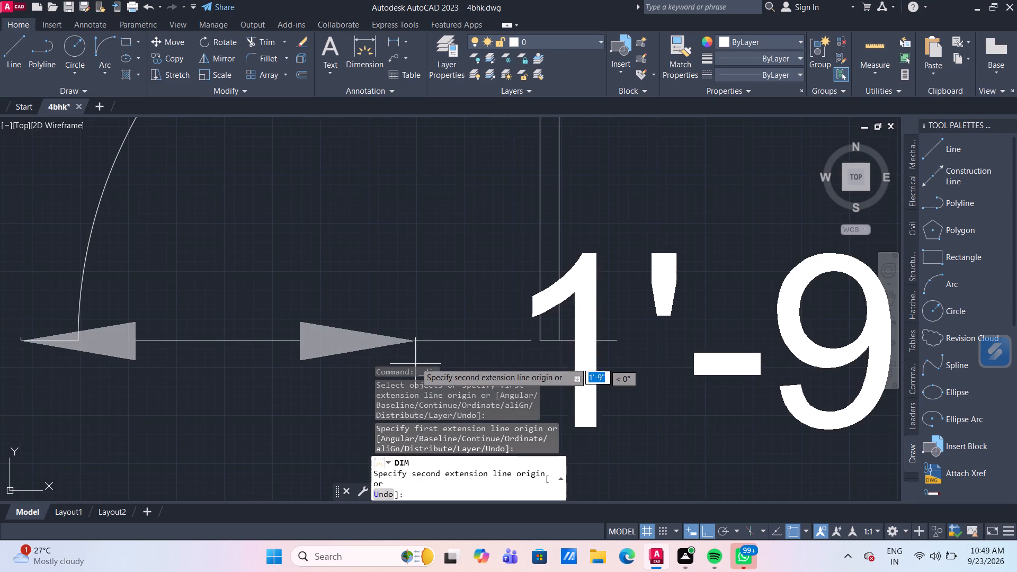
pyautogui.scroll(-3, 394, 330)
pyautogui.moveTo(390, 328); pyautogui.dragTo(292, 244, button='middle')
pyautogui.scroll(1, 292, 244)
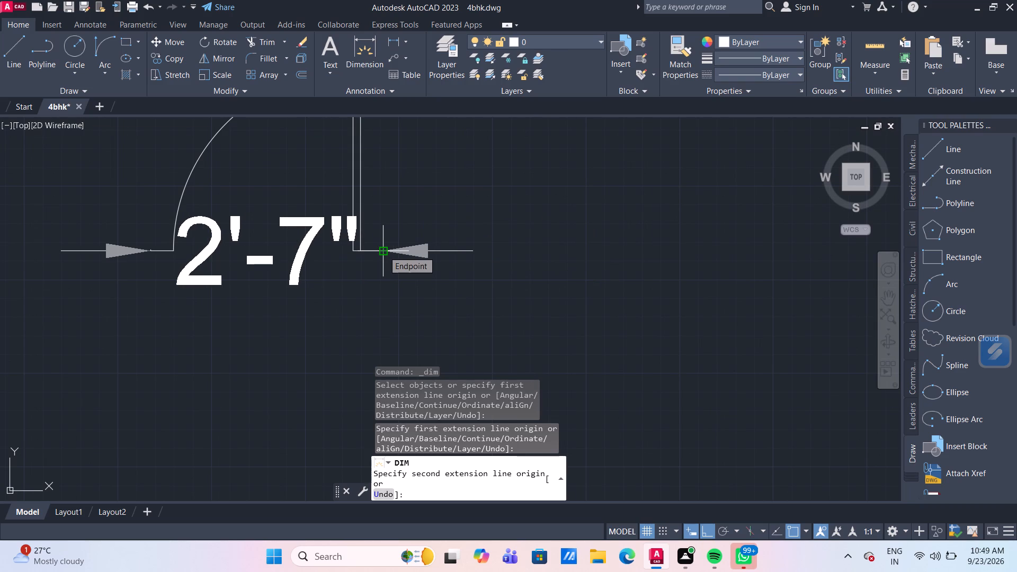
pyautogui.press('Escape')
pyautogui.scroll(-1, 313, 254)
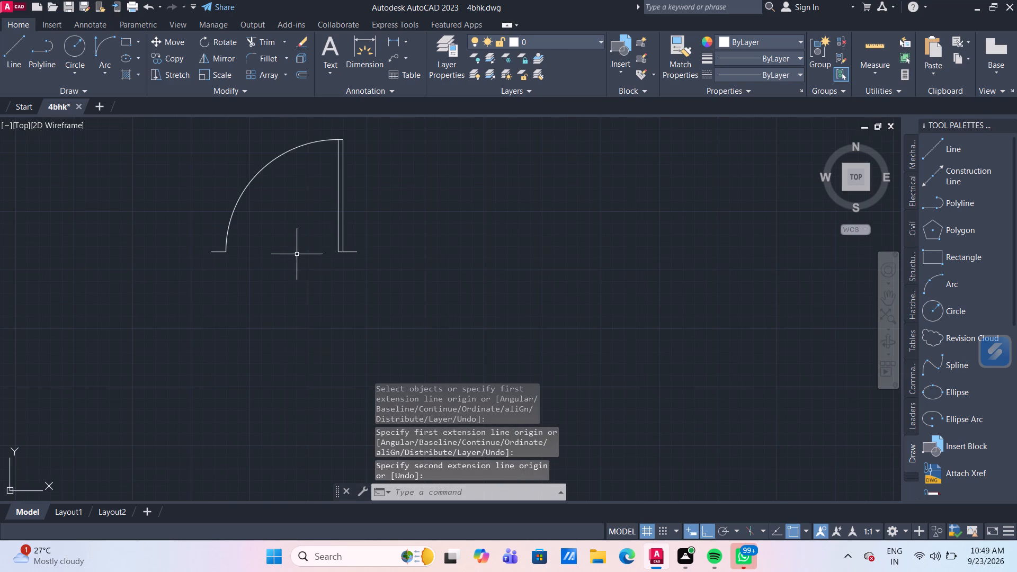
# Stretch the shared endpoint of the swing arc and its stub 1" horizontally towards the door leaf.
pyautogui.moveTo(258, 276); pyautogui.dragTo(244, 265)
pyautogui.click(194, 209)
pyautogui.moveTo(282, 307); pyautogui.dragTo(297, 365, button='middle')
pyautogui.scroll(2, 249, 314)
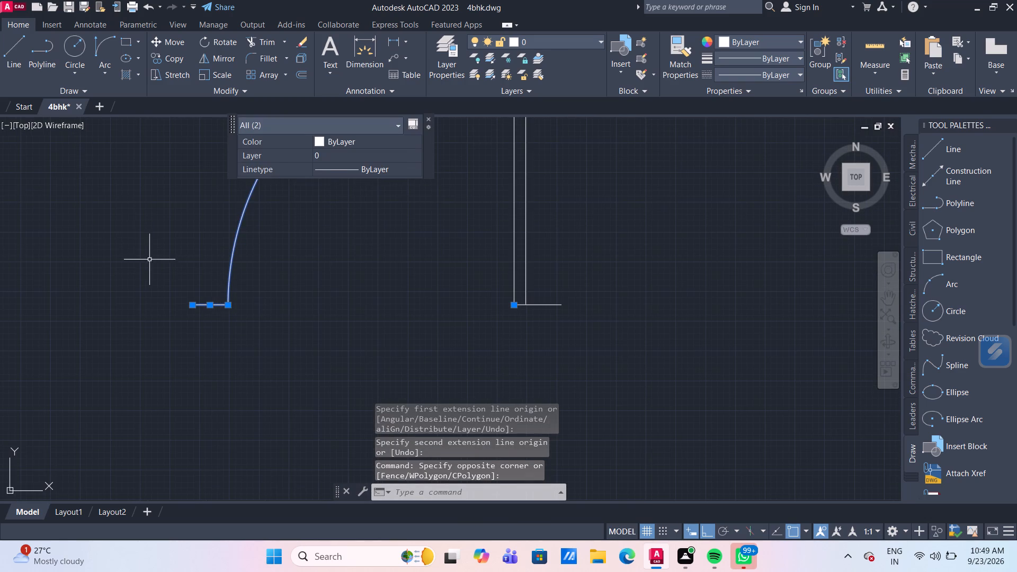
pyautogui.click(229, 305)
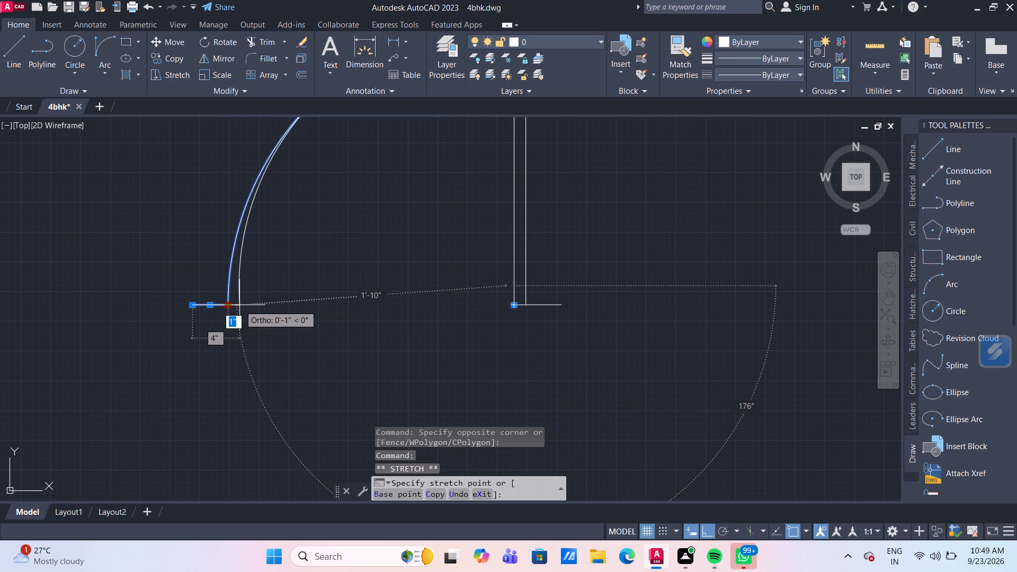
pyautogui.write('1"')
pyautogui.press('Return')
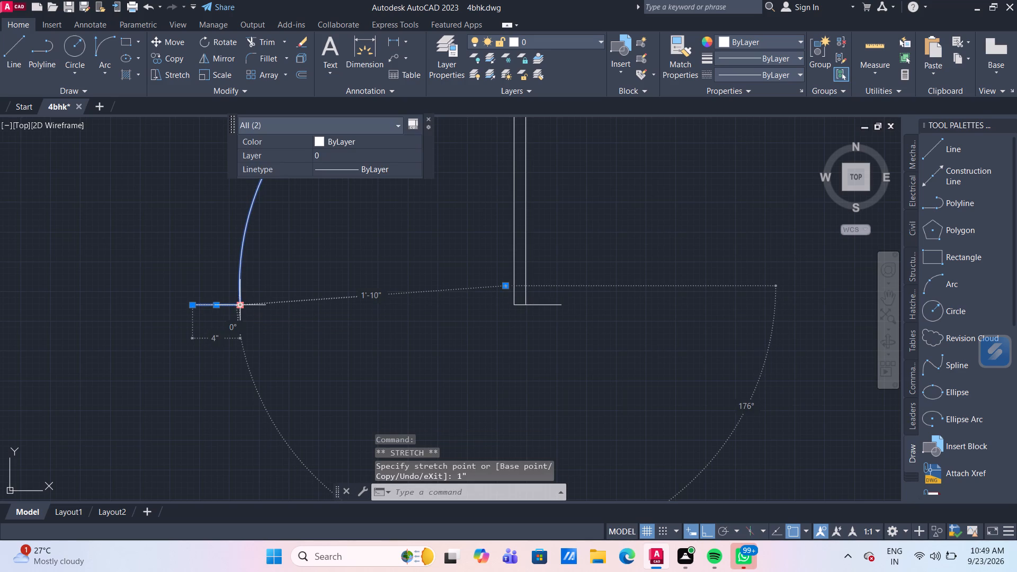
# Stretch the outer end of the swing arc's stub 1" horizontally towards the arc.
pyautogui.press('Escape')
pyautogui.click(205, 305)
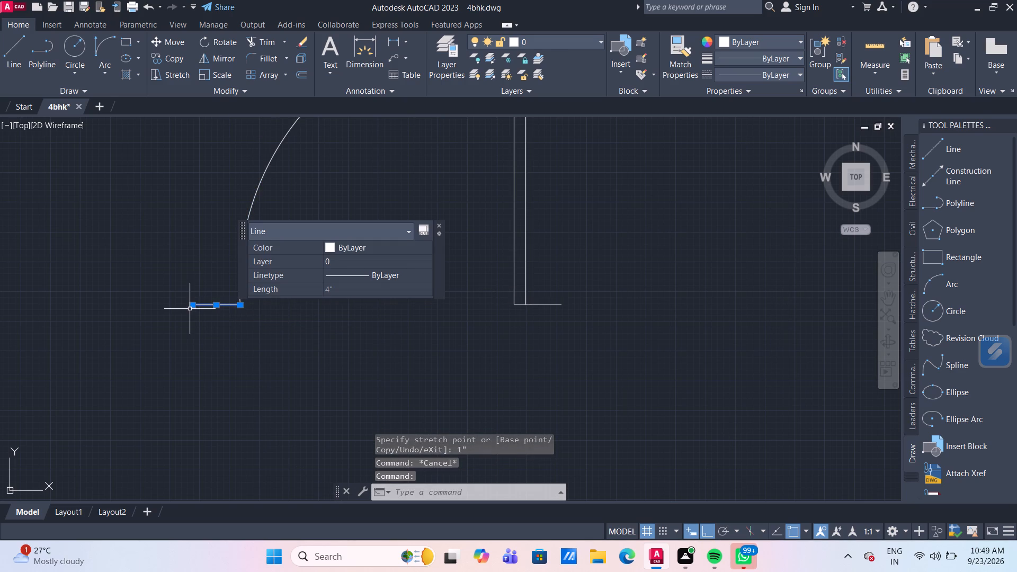
pyautogui.click(192, 302)
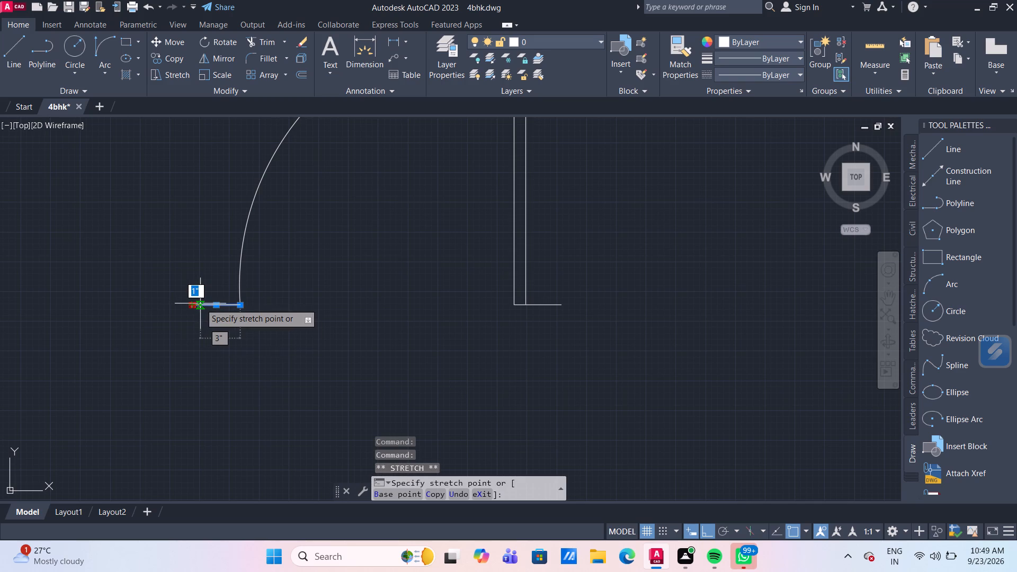
pyautogui.write('1"')
pyautogui.press('Return')
pyautogui.press('Escape')
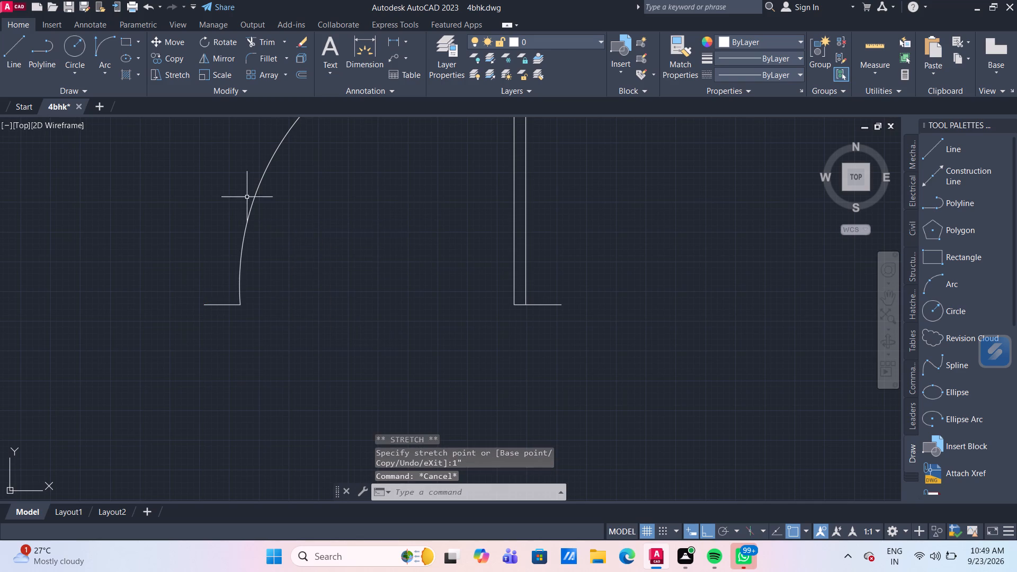
# Check the door symbol's overall width between the outer ends of its two stubs with a trial dimension.
pyautogui.scroll(-2, 263, 210)
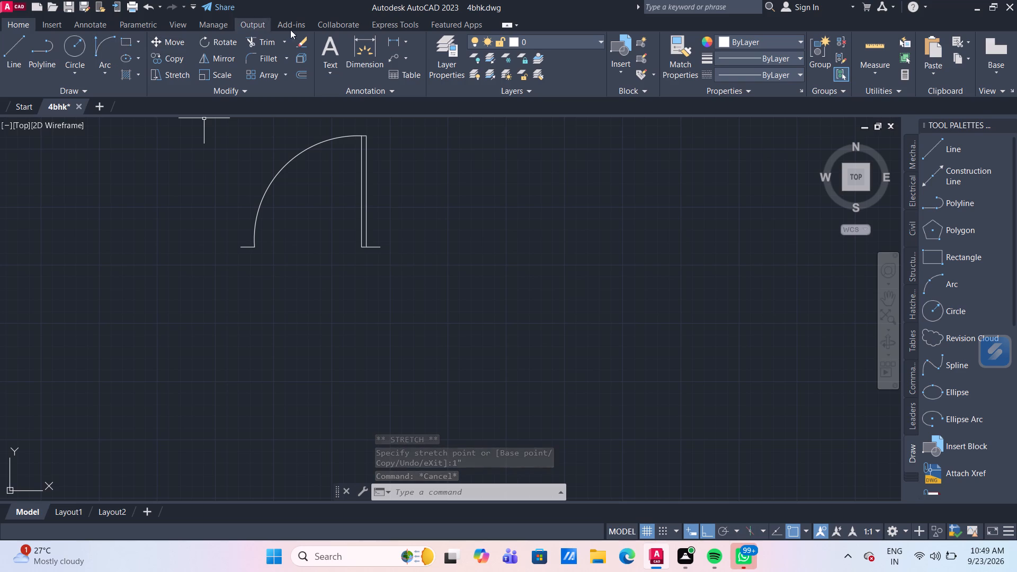
pyautogui.click(377, 53)
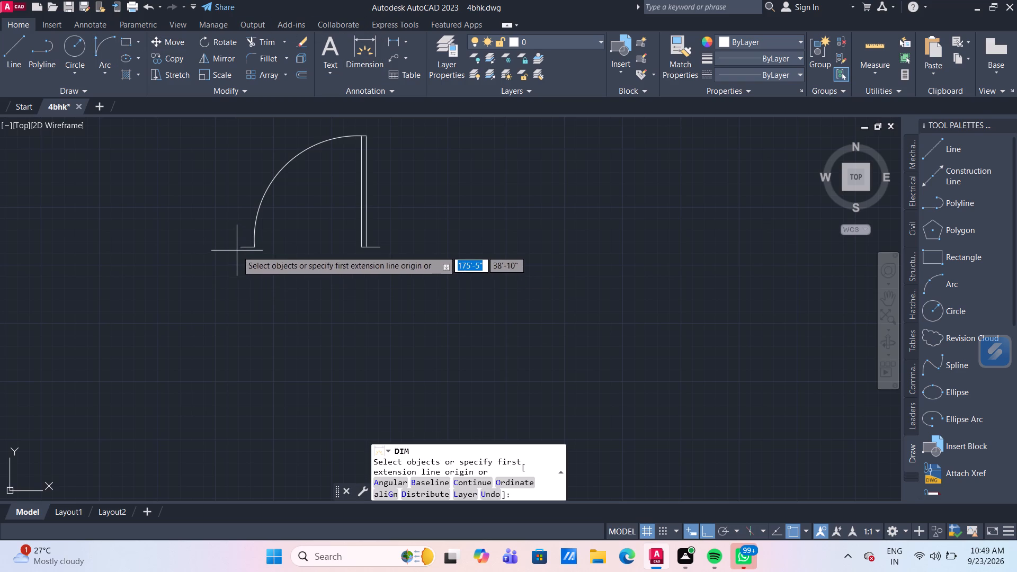
pyautogui.click(242, 247)
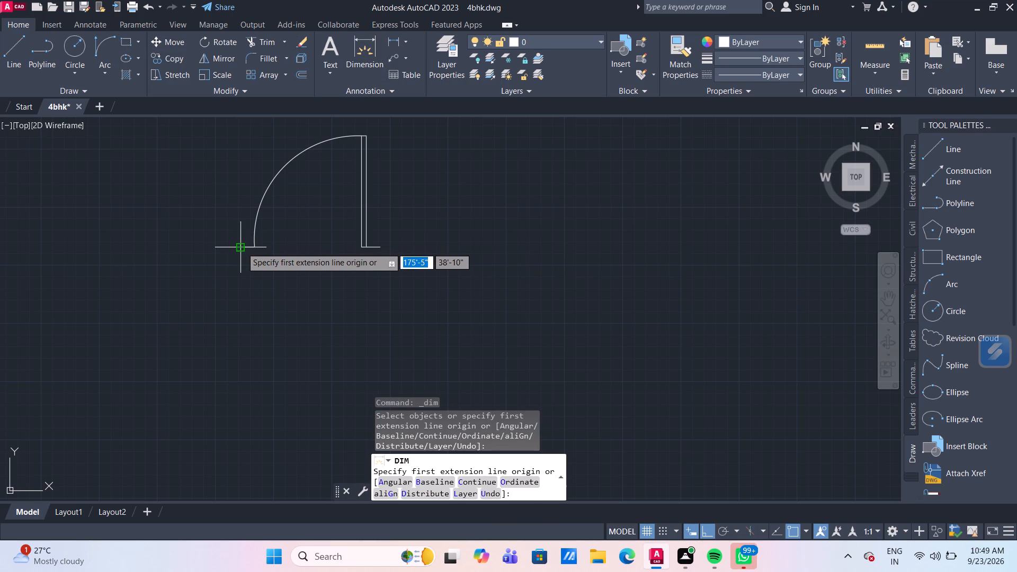
pyautogui.click(377, 246)
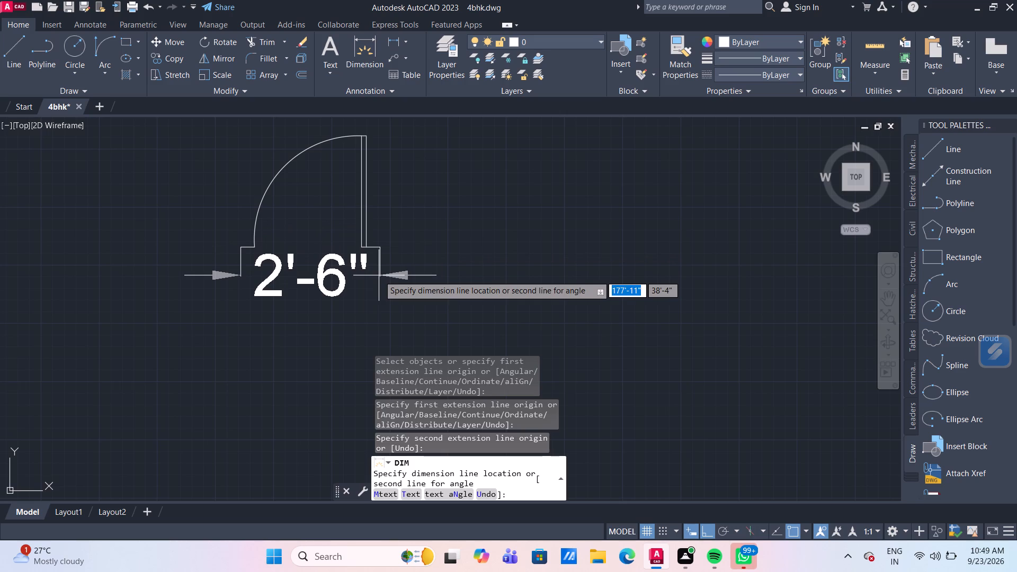
pyautogui.press('Escape')
# Group the six objects of the smaller door symbol.
pyautogui.scroll(-3, 376, 257)
pyautogui.scroll(2, 385, 265)
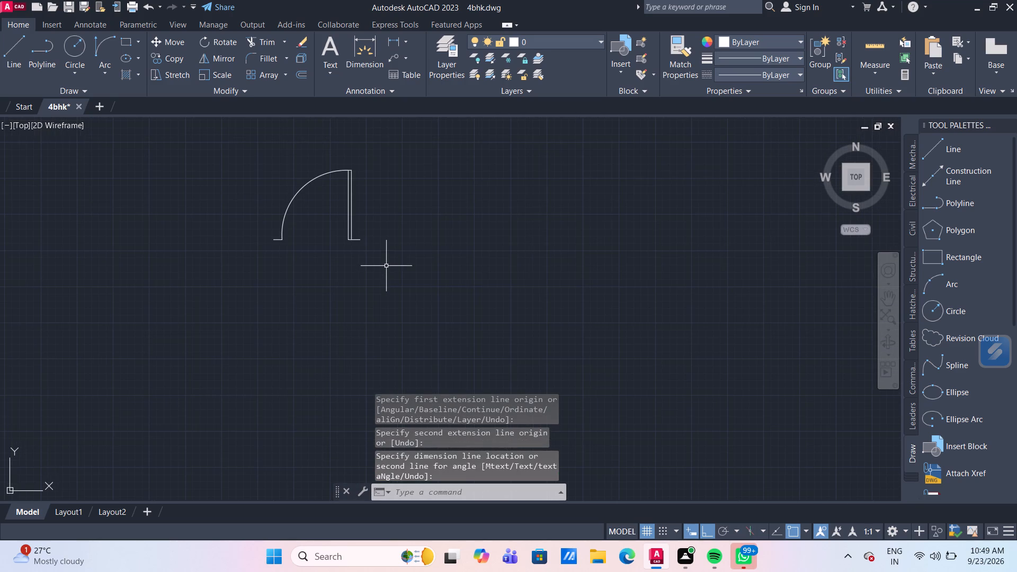
pyautogui.click(390, 267)
pyautogui.click(271, 155)
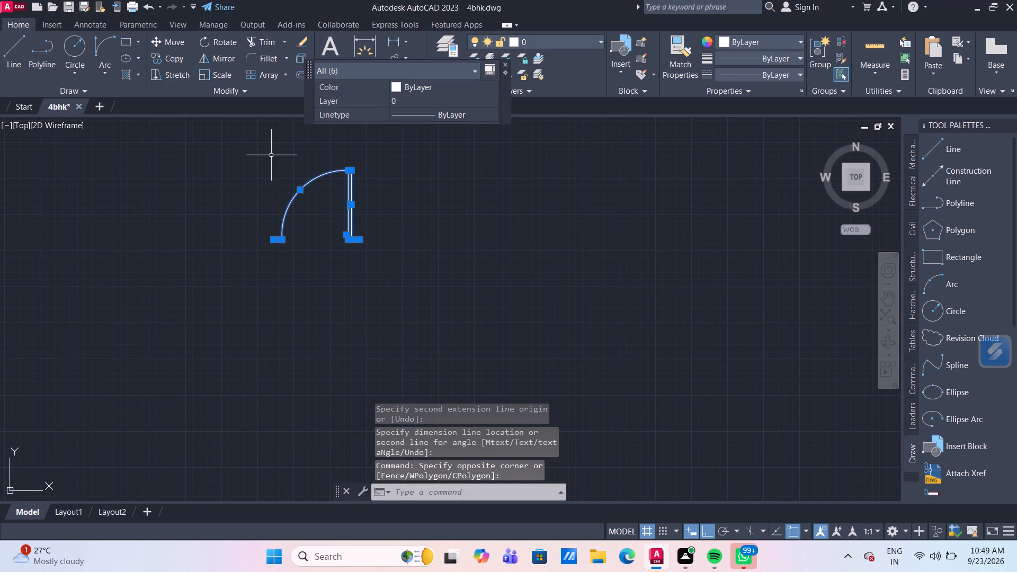
pyautogui.press('g')
pyautogui.press('Return')
# Copy the smaller door group by its leaf-side stub end onto the wall end at the doorway of the right-hand small room between the top bedrooms.
pyautogui.scroll(-1, 354, 202)
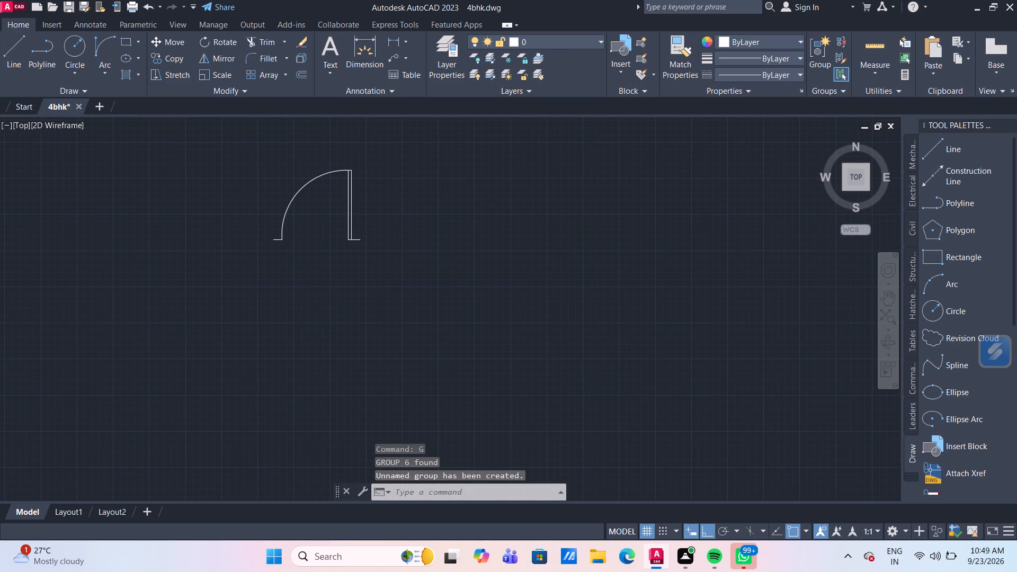
pyautogui.scroll(-4, 354, 202)
pyautogui.scroll(3, 218, 253)
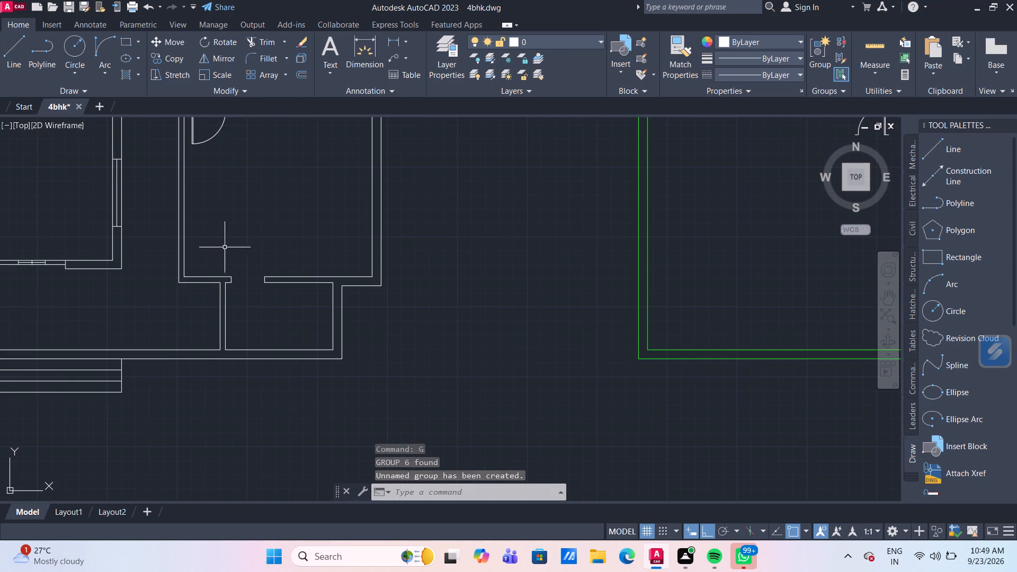
pyautogui.scroll(-2, 249, 242)
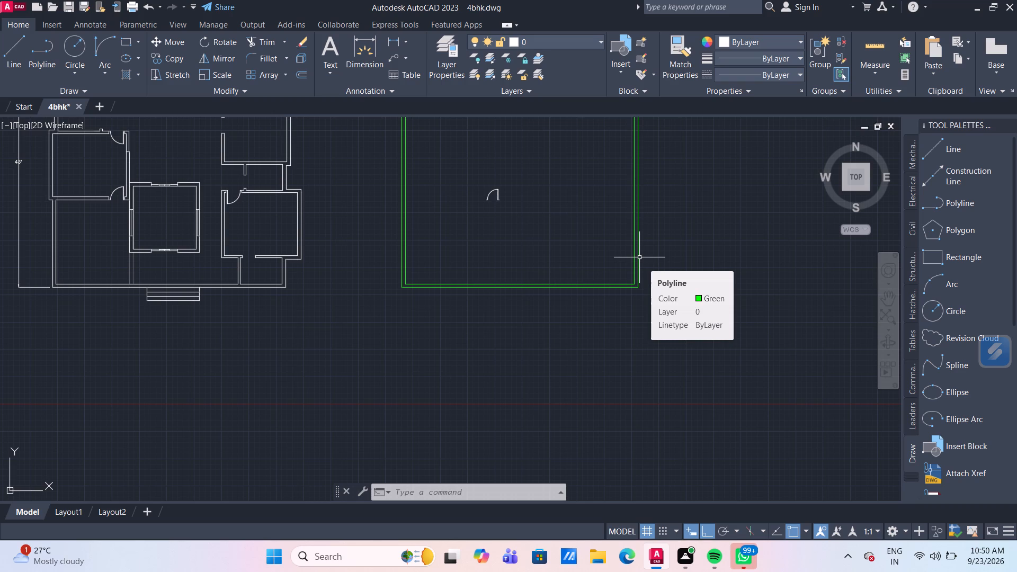
pyautogui.scroll(1, 515, 177)
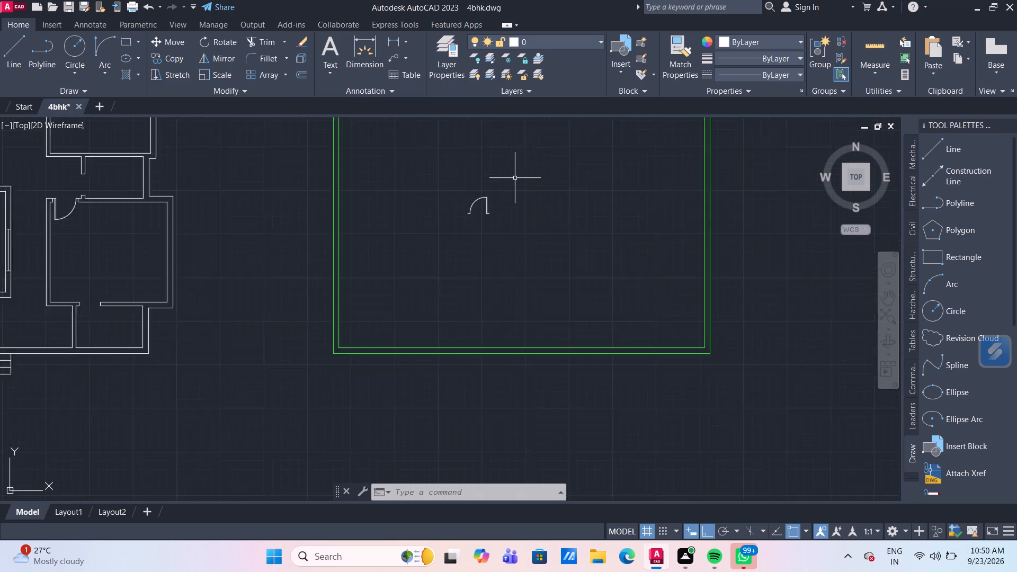
pyautogui.scroll(1, 515, 179)
pyautogui.moveTo(517, 273); pyautogui.dragTo(499, 257)
pyautogui.click(420, 174)
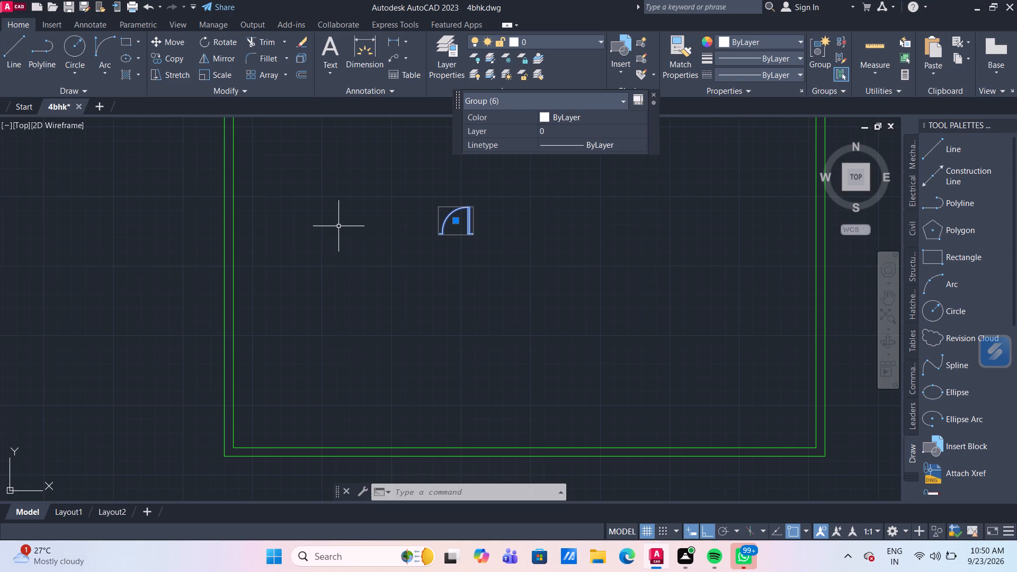
pyautogui.write('co')
pyautogui.press('Return')
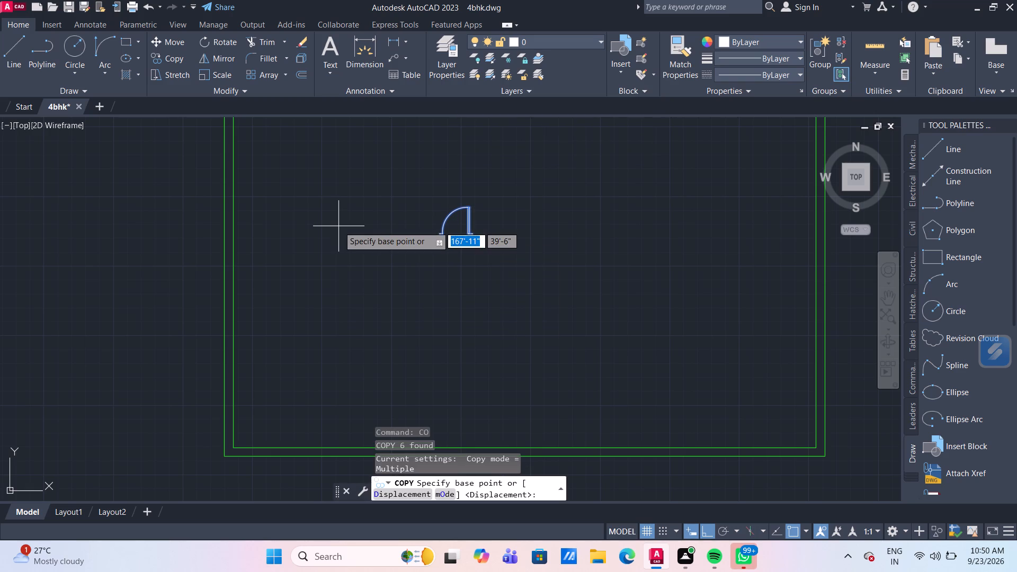
pyautogui.scroll(3, 494, 239)
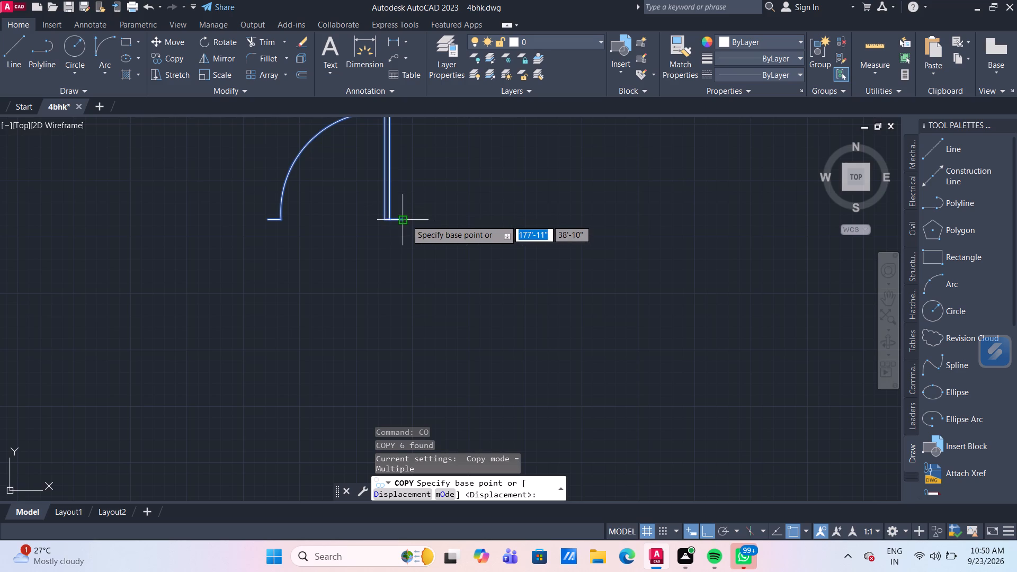
pyautogui.click(404, 219)
pyautogui.scroll(-3, 343, 197)
pyautogui.moveTo(284, 186); pyautogui.dragTo(430, 284, button='middle')
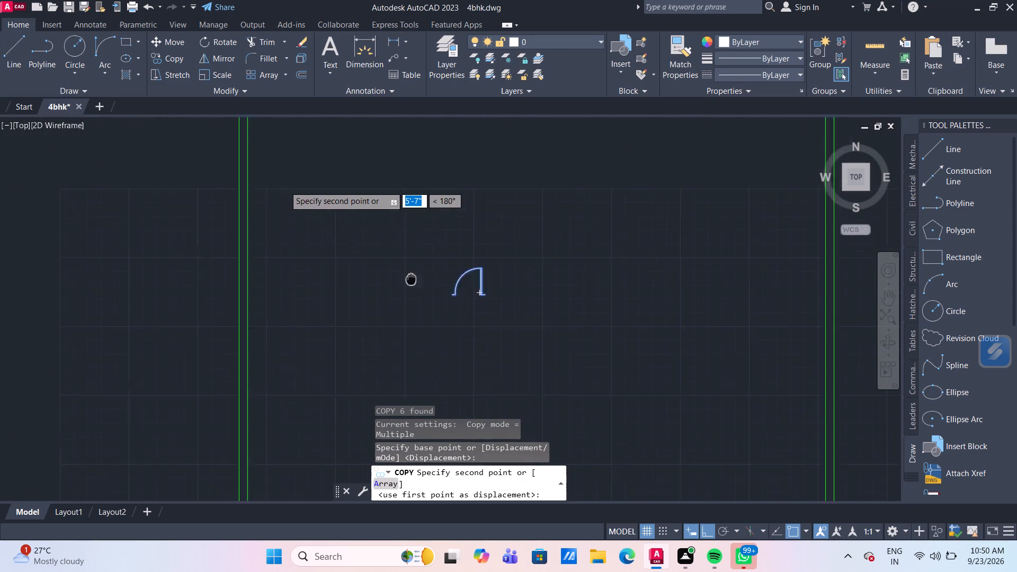
pyautogui.scroll(-4, 367, 234)
pyautogui.scroll(4, 266, 185)
pyautogui.scroll(3, 250, 239)
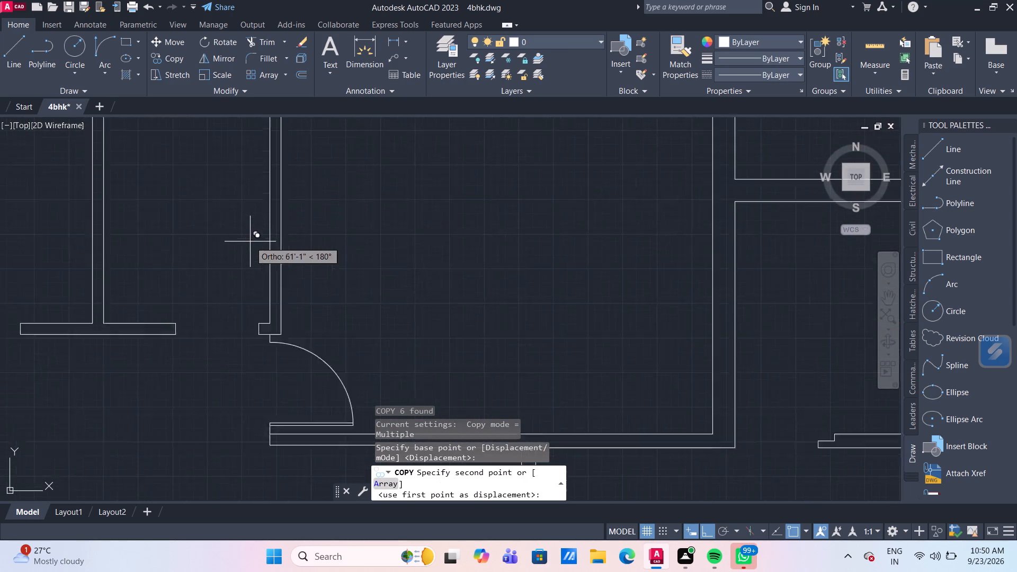
pyautogui.scroll(1, 250, 242)
pyautogui.scroll(-2, 248, 272)
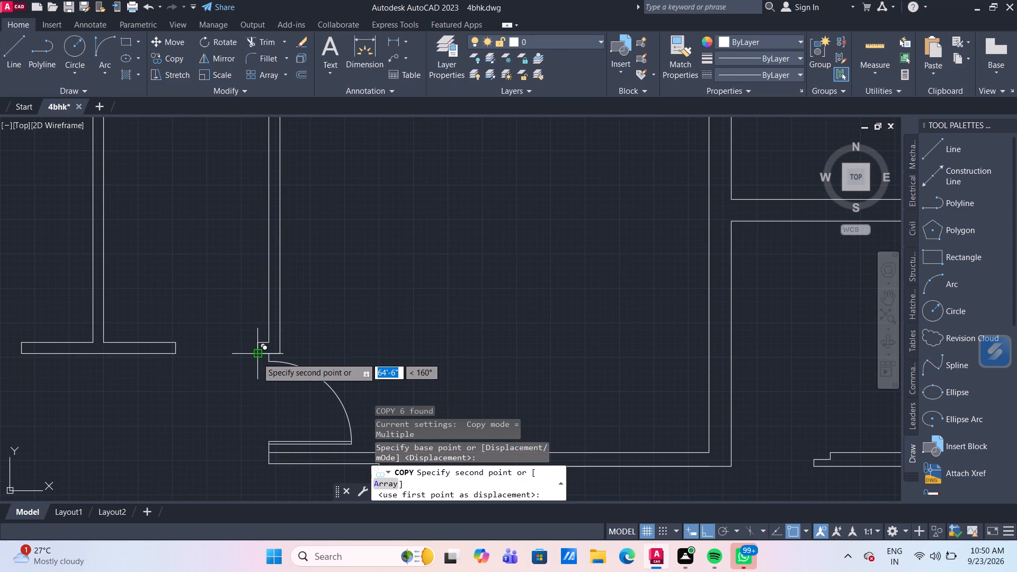
pyautogui.click(257, 358)
pyautogui.scroll(-2, 359, 294)
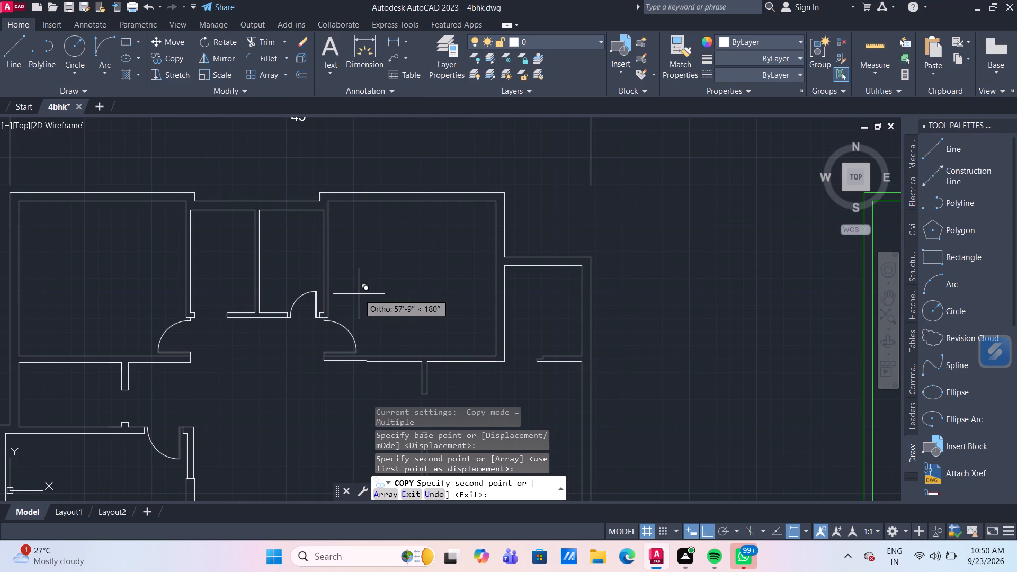
pyautogui.scroll(-3, 359, 294)
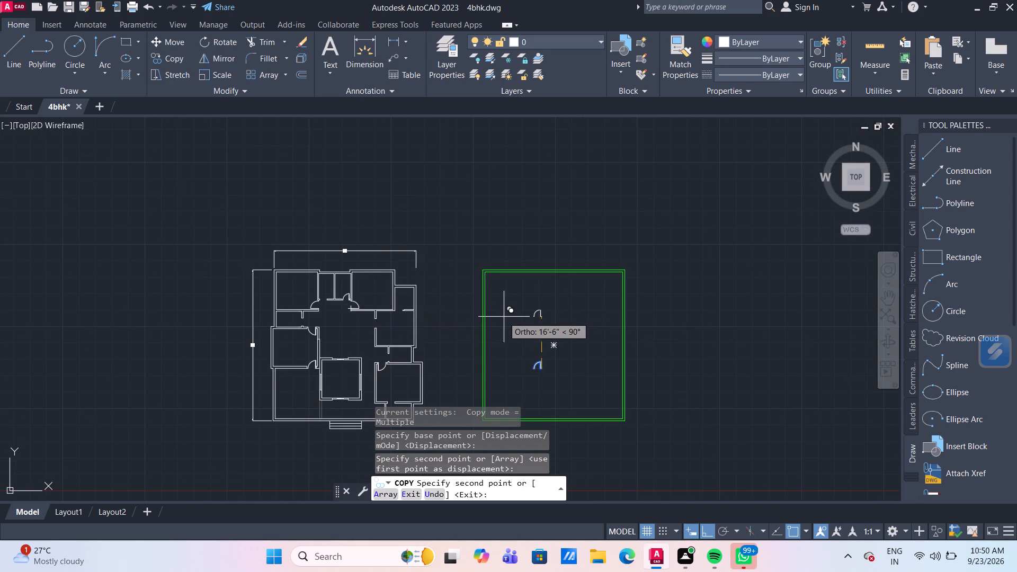
pyautogui.scroll(1, 510, 324)
pyautogui.press('Escape')
# Mirror the original smaller door group about a vertical line through the top of its leaf, erasing the source.
pyautogui.moveTo(507, 348); pyautogui.dragTo(502, 331, button='middle')
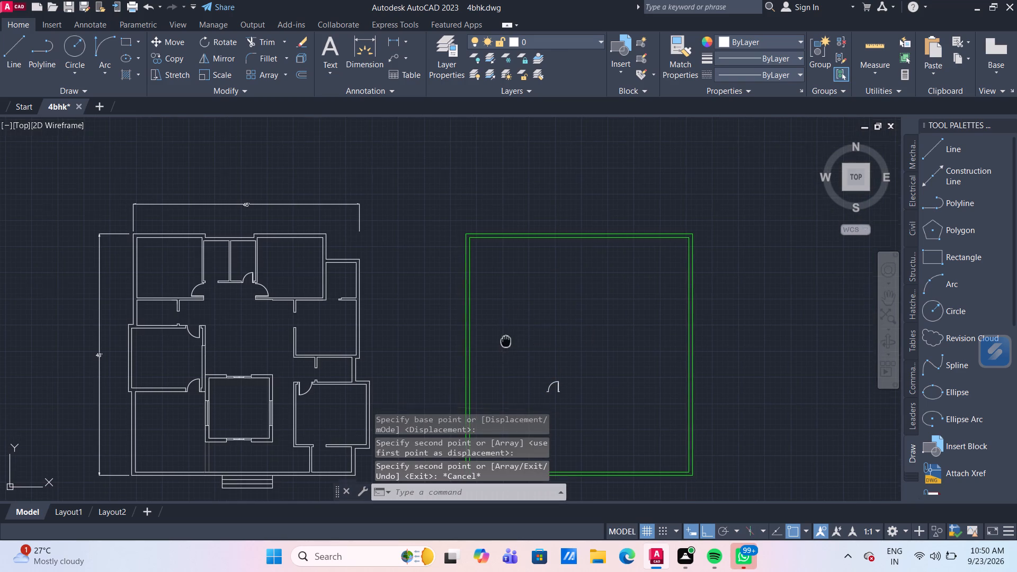
pyautogui.moveTo(502, 331); pyautogui.dragTo(441, 219, button='middle')
pyautogui.scroll(2, 478, 257)
pyautogui.moveTo(470, 253); pyautogui.dragTo(375, 209, button='middle')
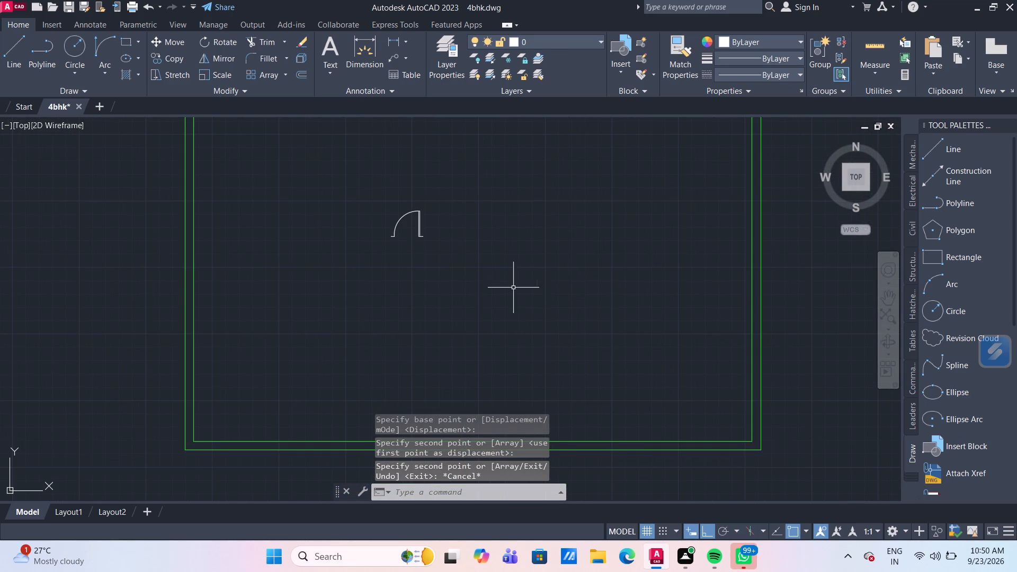
pyautogui.click(454, 259)
pyautogui.click(376, 186)
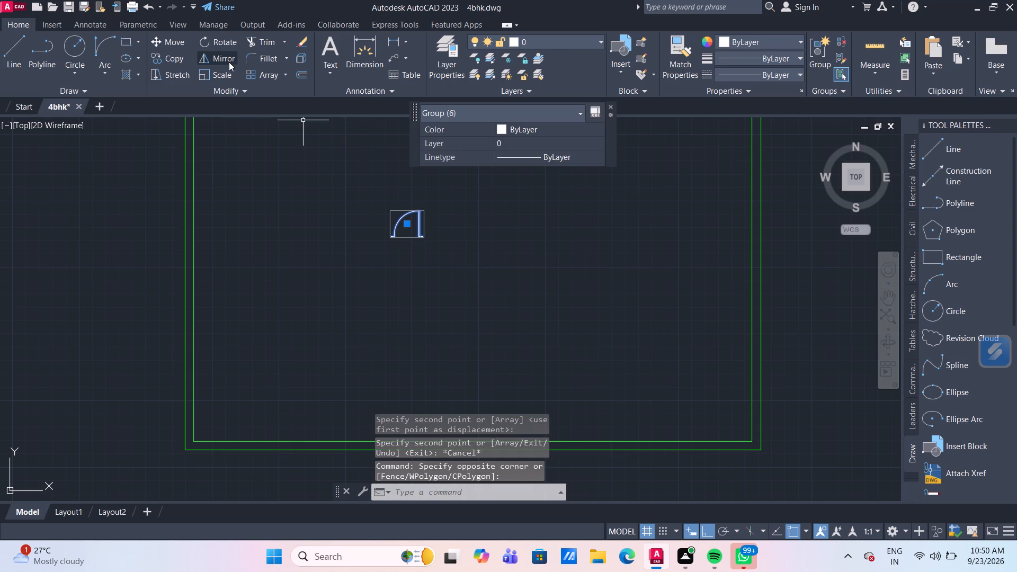
pyautogui.click(228, 60)
pyautogui.click(423, 207)
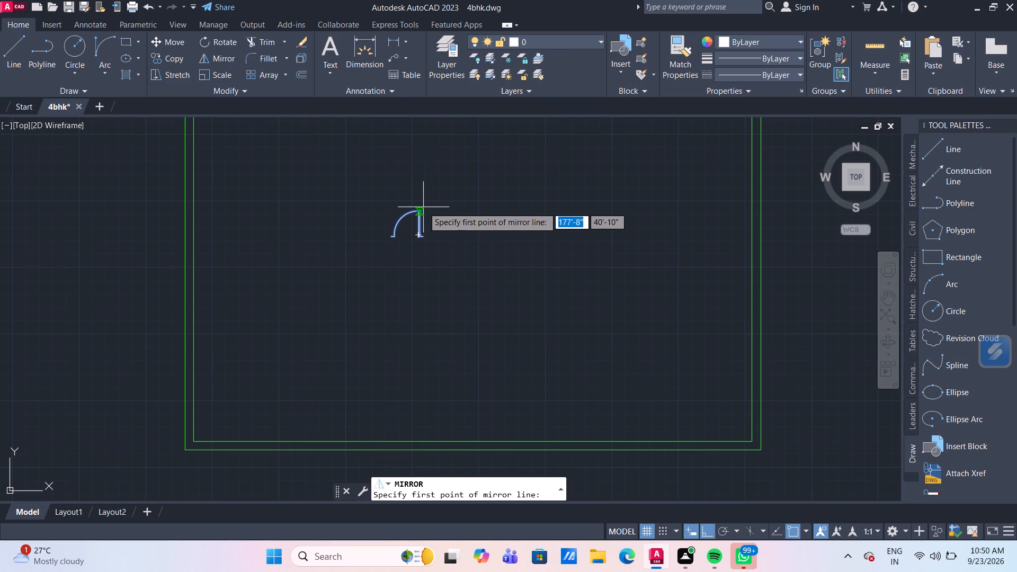
pyautogui.click(459, 265)
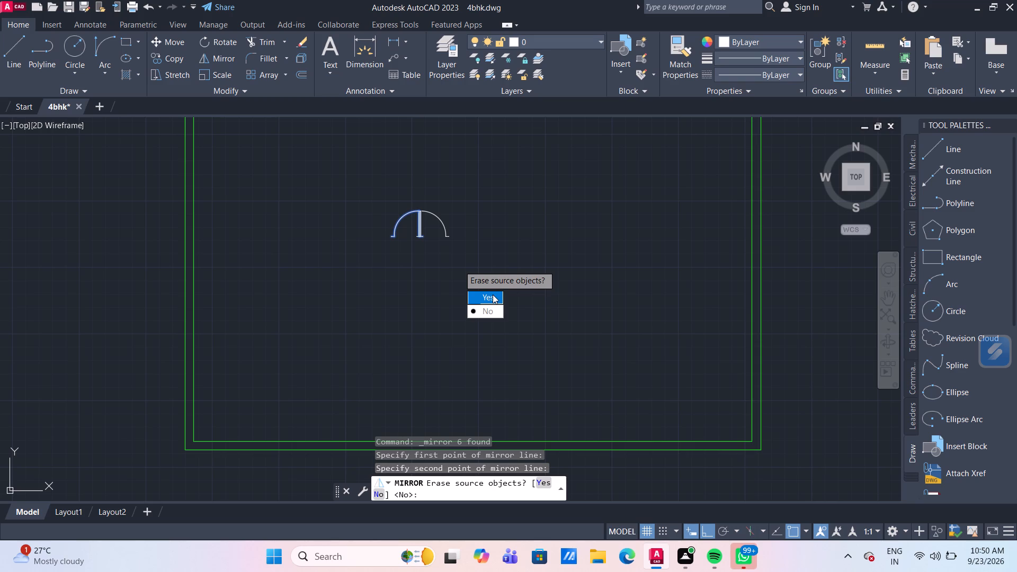
pyautogui.moveTo(494, 298); pyautogui.dragTo(459, 265)
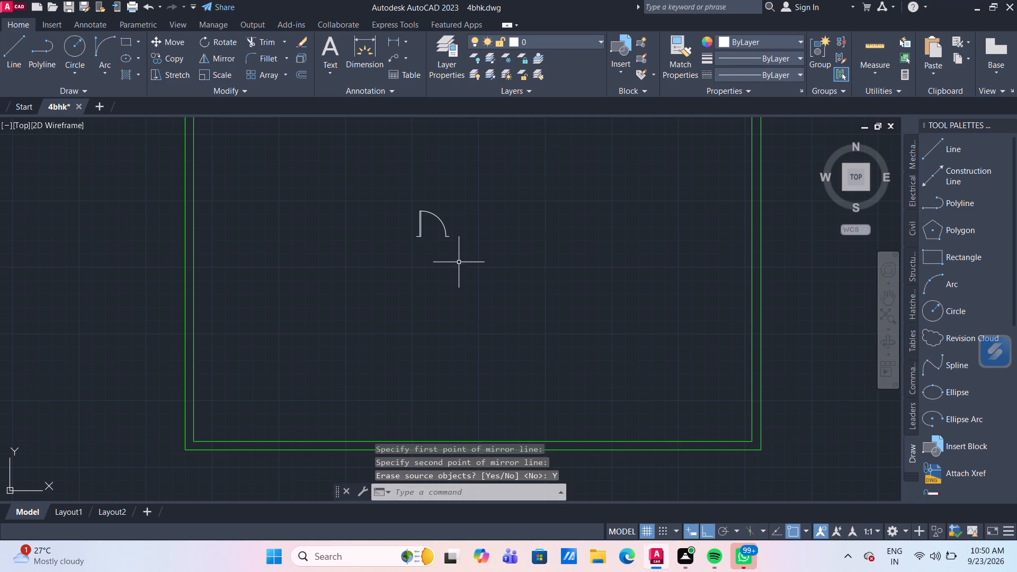
# Mirror the flipped door group about a horizontal line through its stubs, keeping the source.
pyautogui.click(459, 253)
pyautogui.click(395, 196)
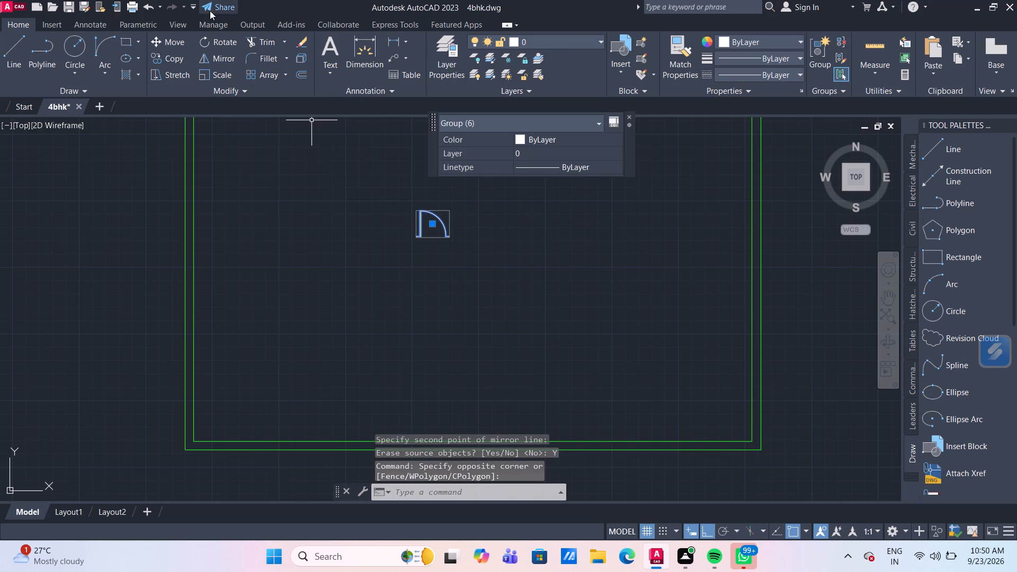
pyautogui.click(231, 57)
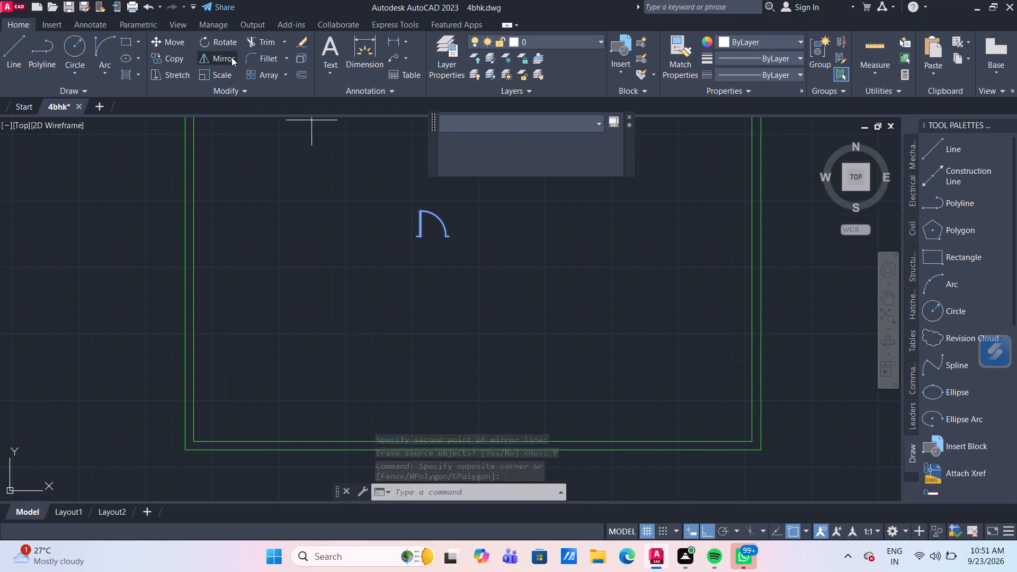
pyautogui.click(453, 238)
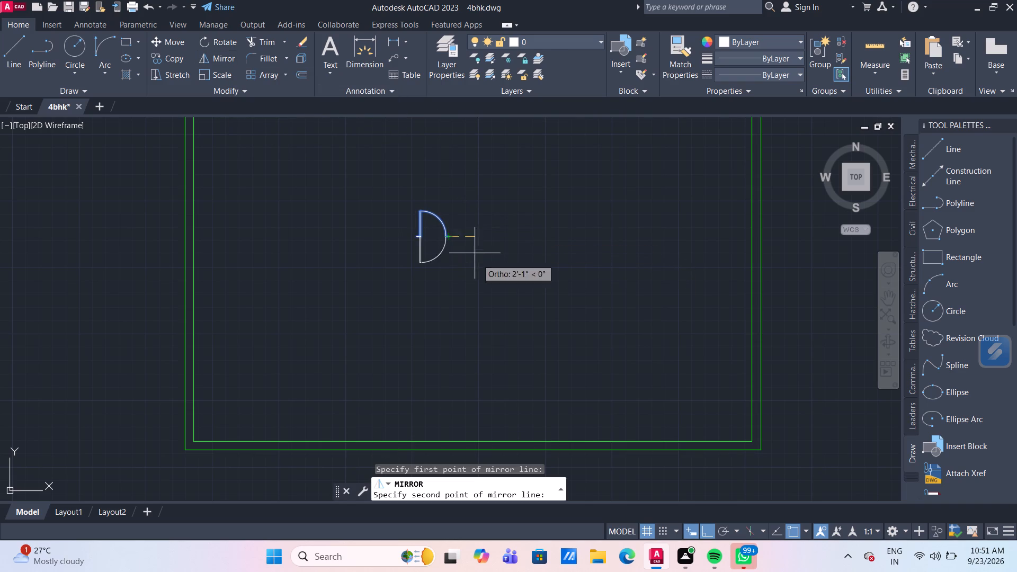
pyautogui.click(378, 252)
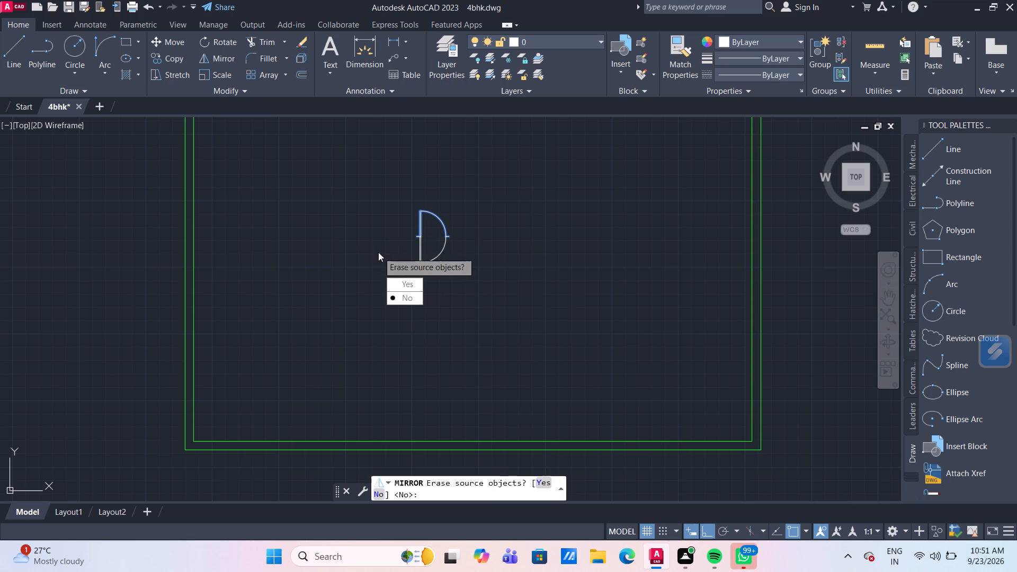
pyautogui.moveTo(414, 296); pyautogui.dragTo(379, 253)
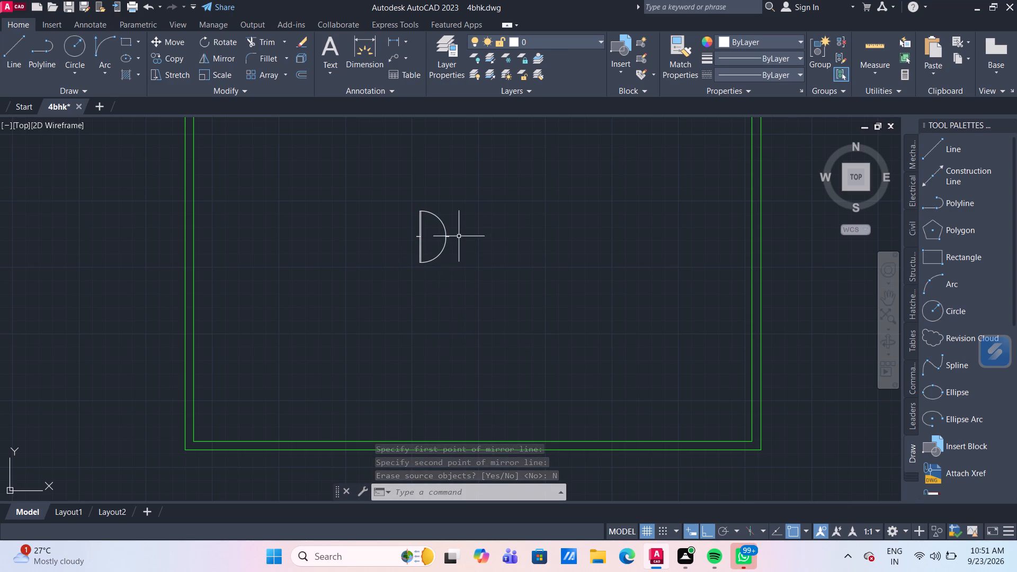
# Copy the lower, downward-swinging door group about 8' horizontally to the left, inside the green outline.
pyautogui.moveTo(460, 275); pyautogui.dragTo(441, 262)
pyautogui.click(423, 252)
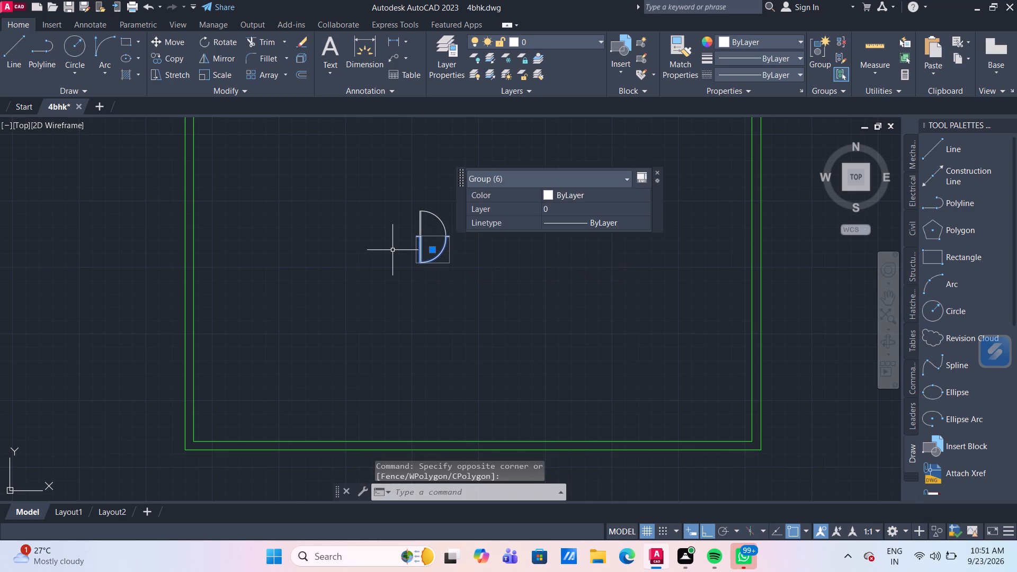
pyautogui.write('co')
pyautogui.press('Return')
pyautogui.click(390, 251)
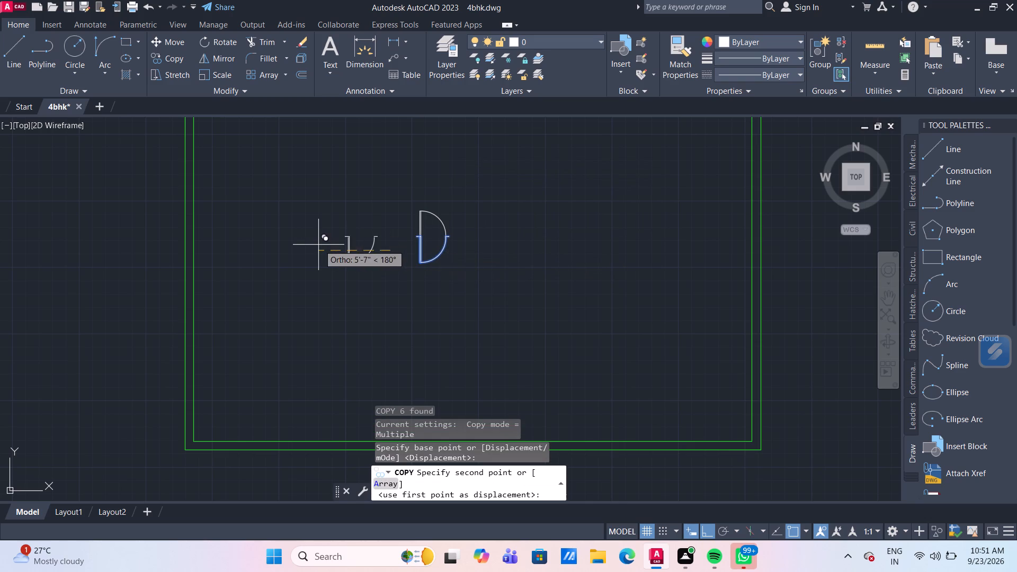
pyautogui.click(288, 243)
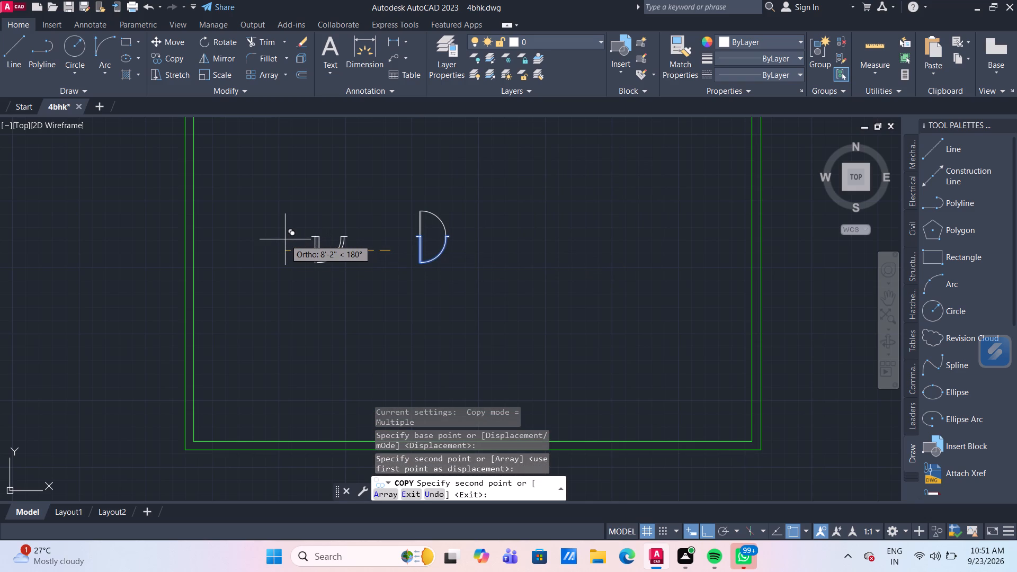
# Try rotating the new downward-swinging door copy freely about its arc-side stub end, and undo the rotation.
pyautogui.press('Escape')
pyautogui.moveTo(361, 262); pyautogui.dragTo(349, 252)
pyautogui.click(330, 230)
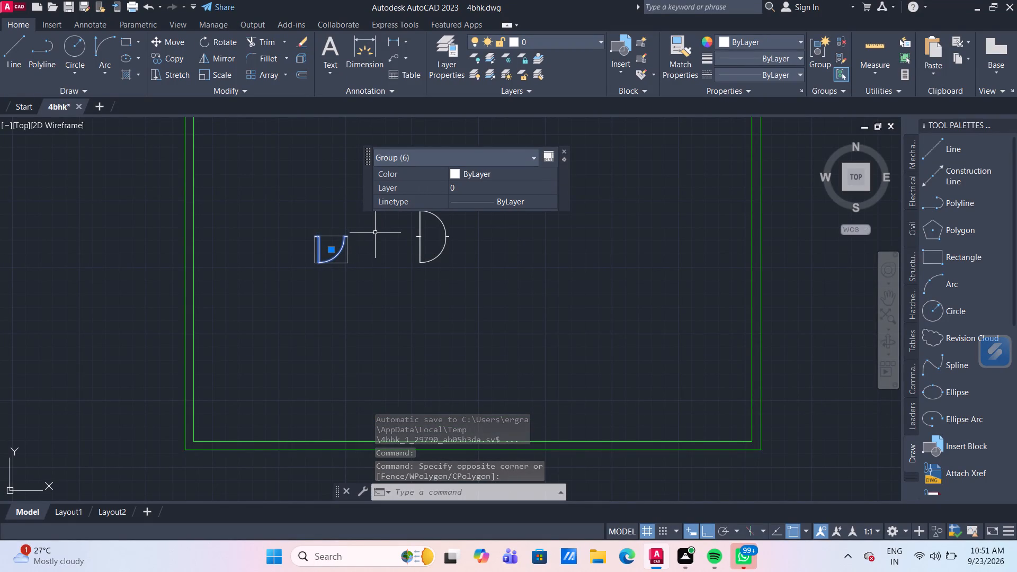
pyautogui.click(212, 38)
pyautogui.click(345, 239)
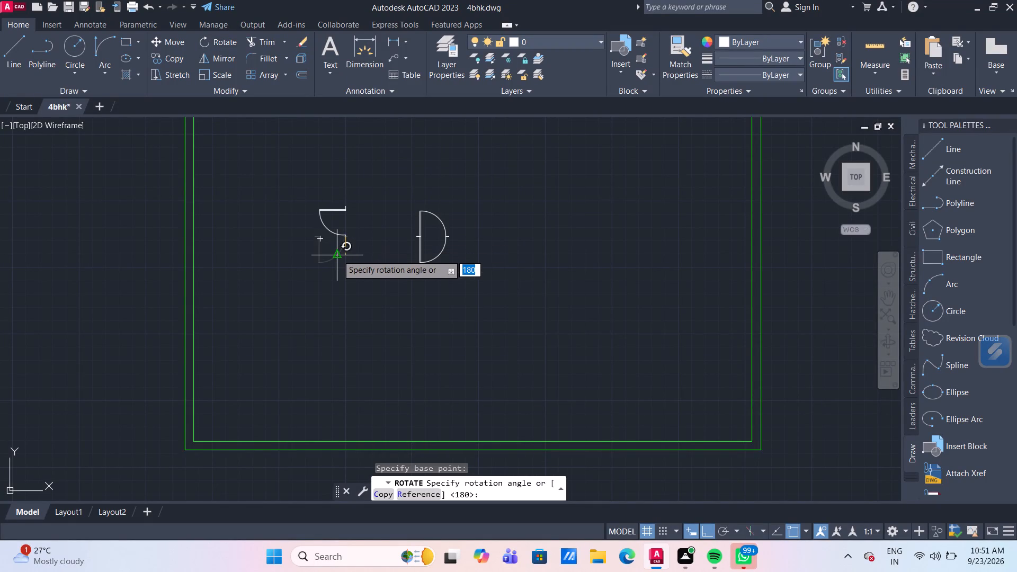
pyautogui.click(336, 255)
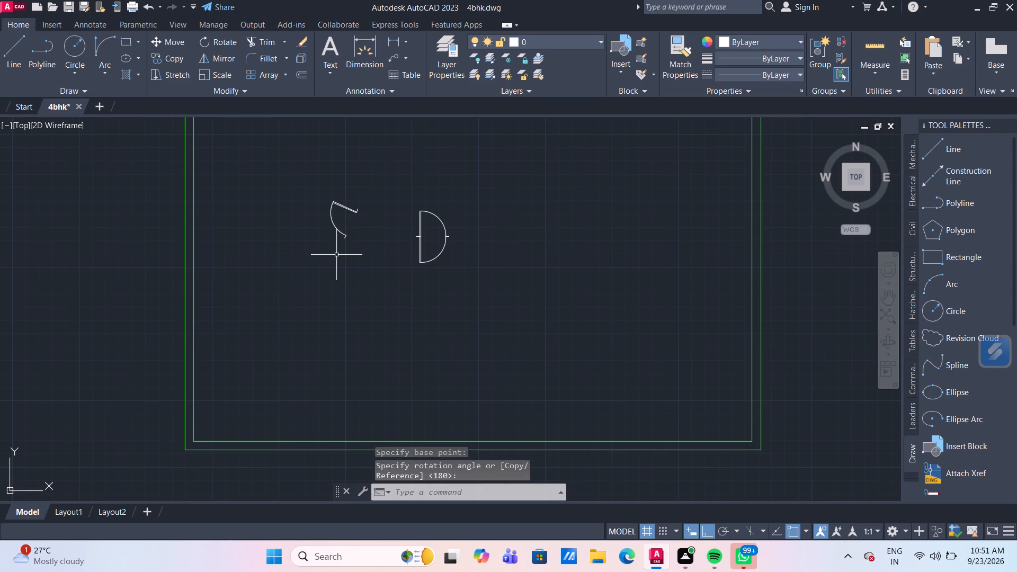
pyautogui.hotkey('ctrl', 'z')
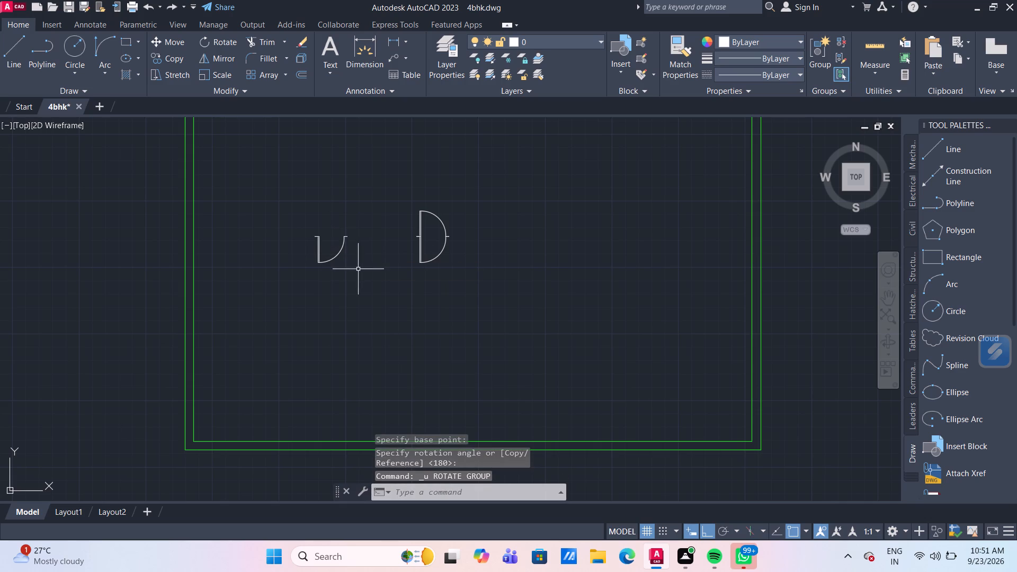
# Mirror the new door copy about a horizontal line through its stubs, erasing the source.
pyautogui.moveTo(358, 269); pyautogui.dragTo(346, 261)
pyautogui.click(313, 217)
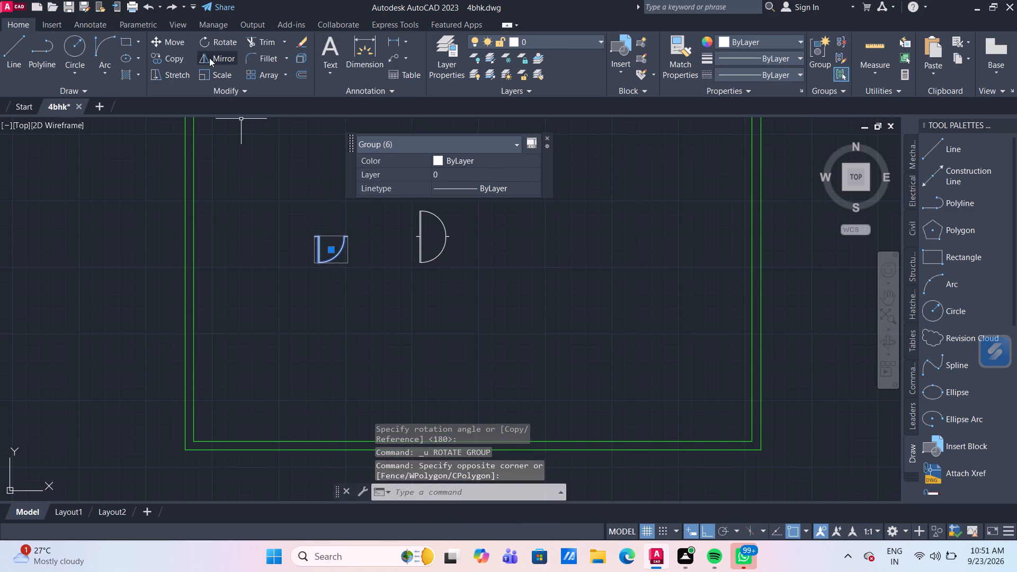
pyautogui.click(209, 58)
pyautogui.moveTo(350, 235); pyautogui.dragTo(351, 239)
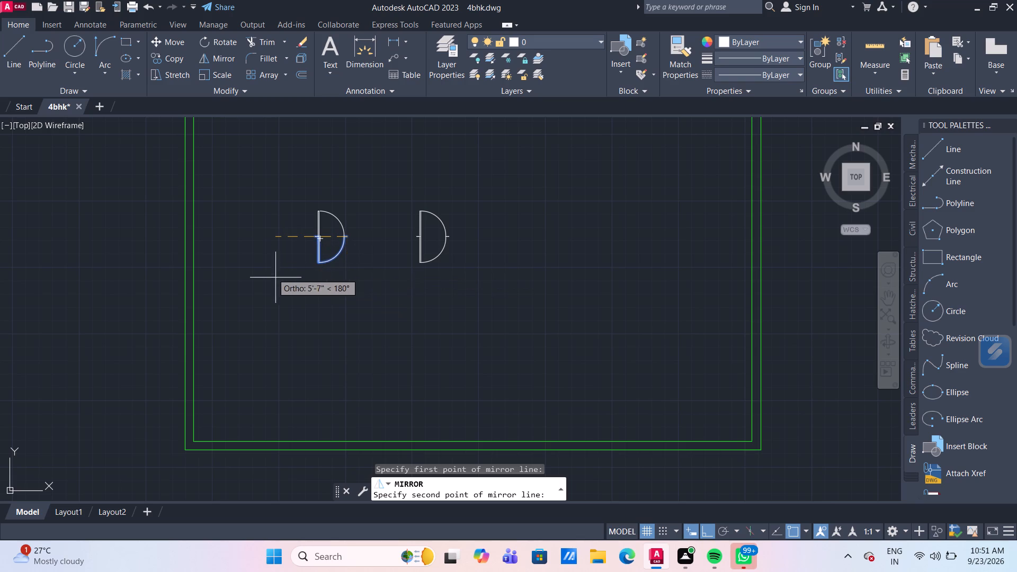
pyautogui.click(255, 249)
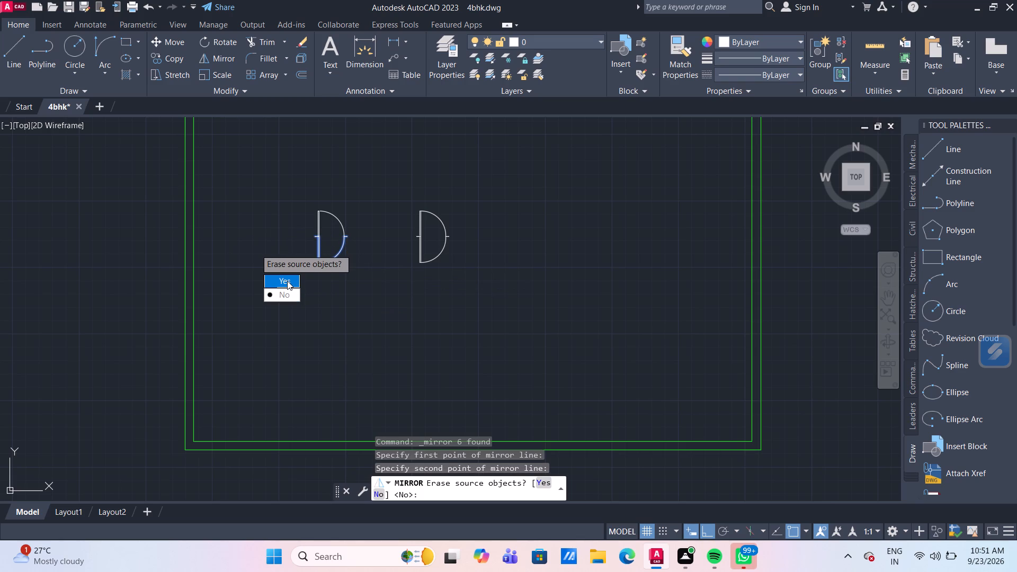
pyautogui.moveTo(287, 281); pyautogui.dragTo(255, 249)
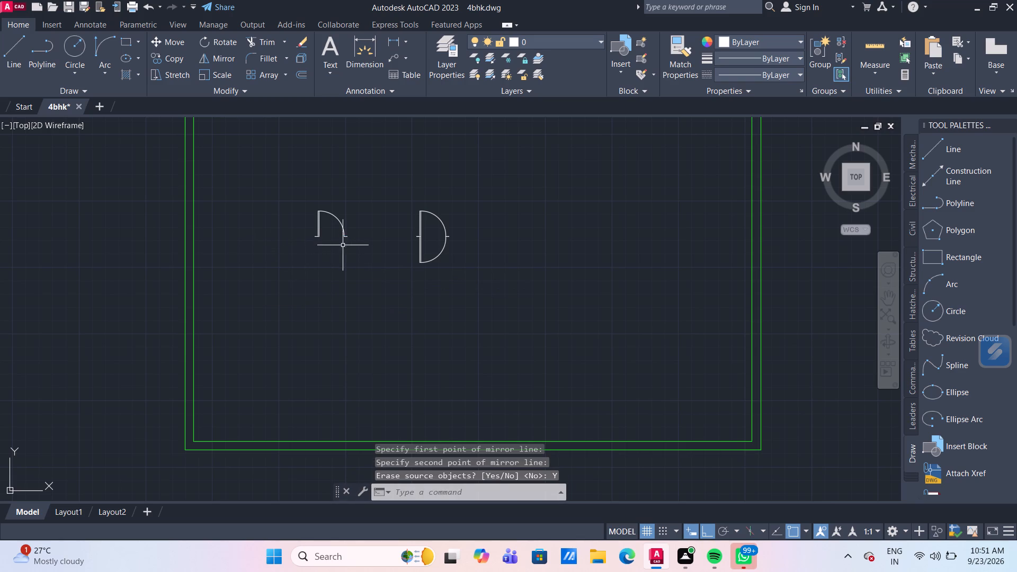
# Rotate the mirrored door copy 90° counterclockwise about its leaf-side stub end.
pyautogui.moveTo(355, 244); pyautogui.dragTo(352, 239)
pyautogui.click(317, 199)
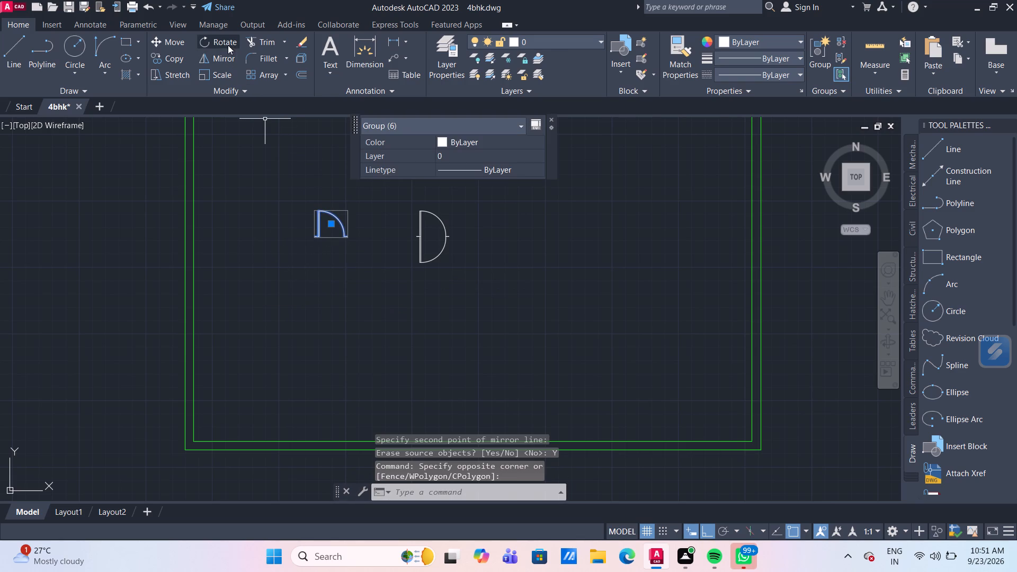
pyautogui.click(226, 43)
pyautogui.click(314, 238)
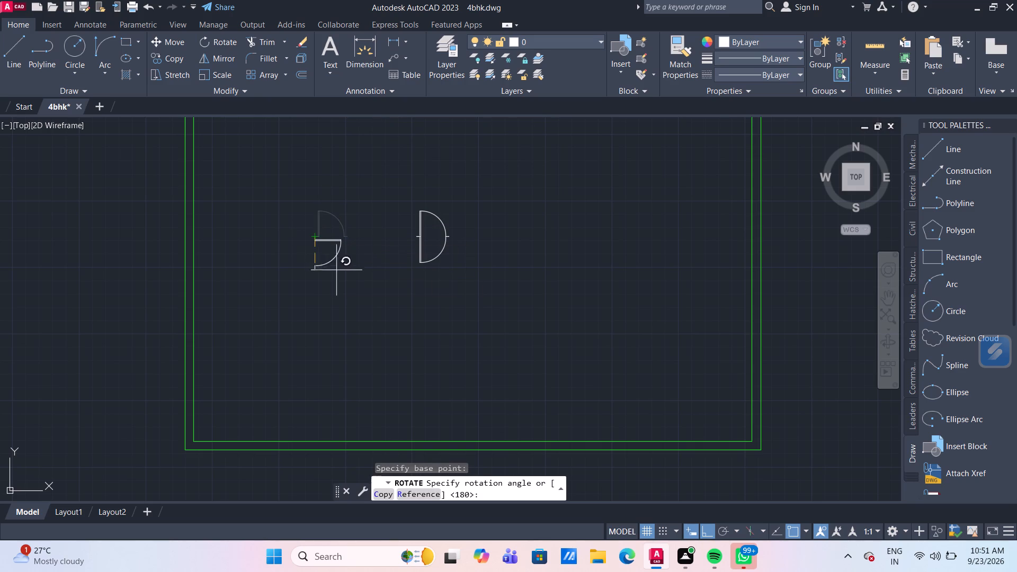
pyautogui.click(307, 187)
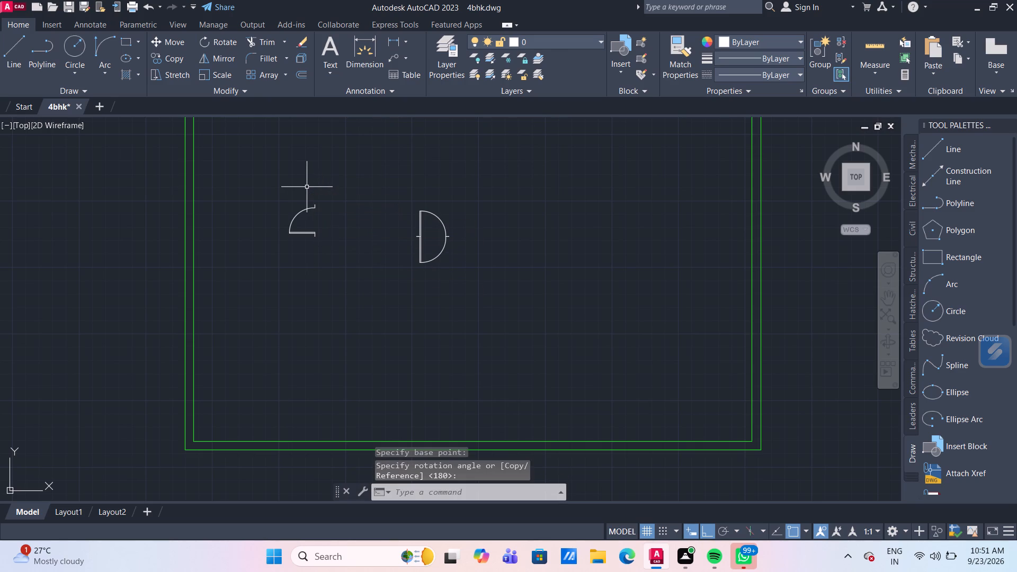
# Move the rotated door by its arc-side stub end onto the wall stub end at the doorway of the small room between the two left-hand bedrooms.
pyautogui.moveTo(345, 256); pyautogui.dragTo(338, 249)
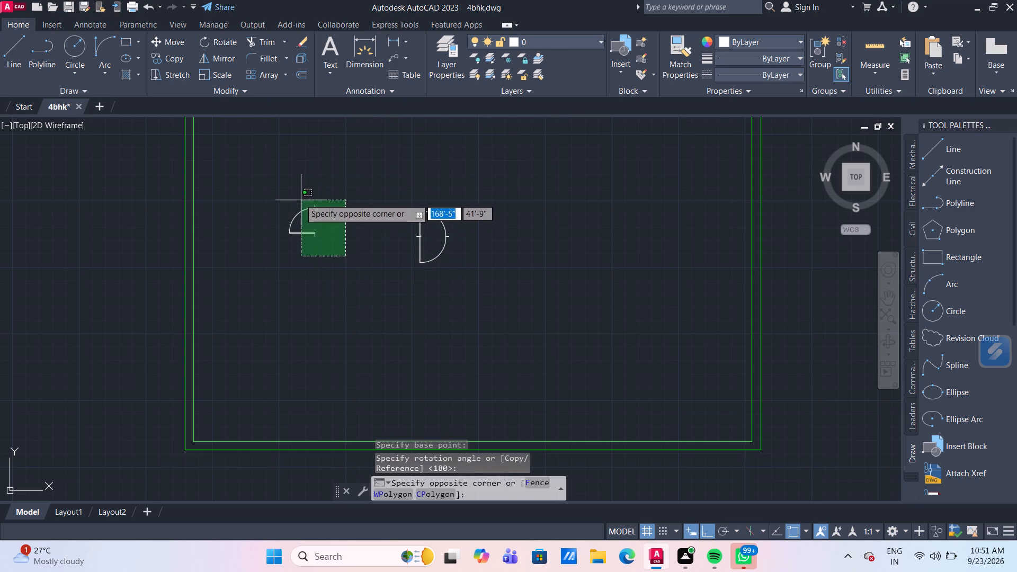
pyautogui.click(275, 183)
pyautogui.press('m')
pyautogui.press('Return')
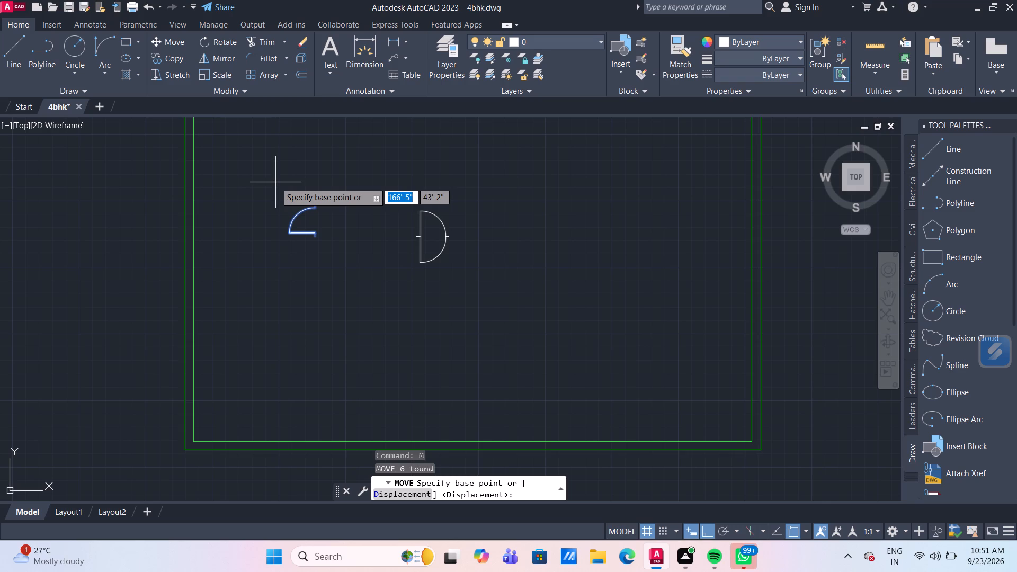
pyautogui.scroll(2, 275, 177)
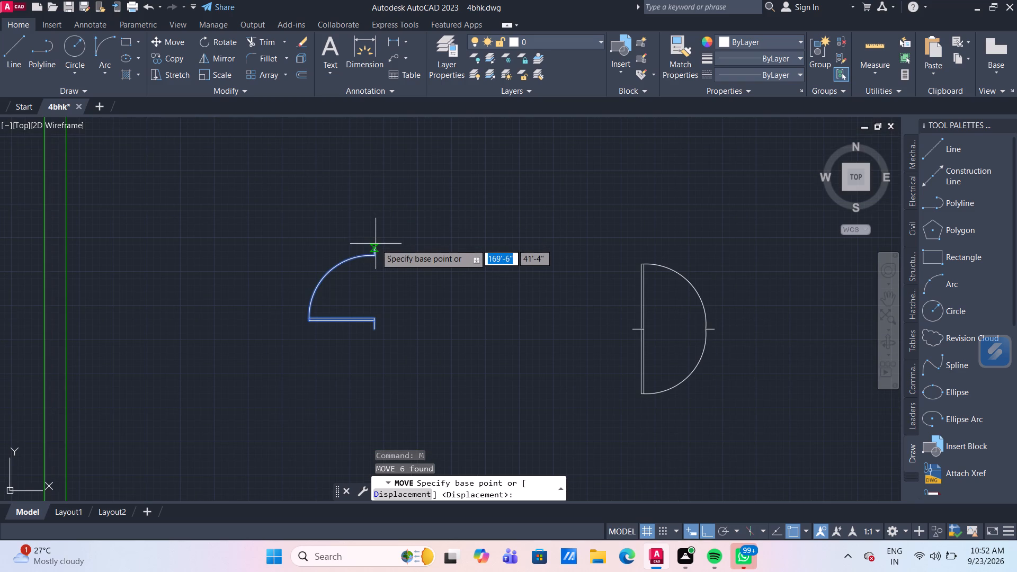
pyautogui.click(374, 248)
pyautogui.scroll(-4, 305, 187)
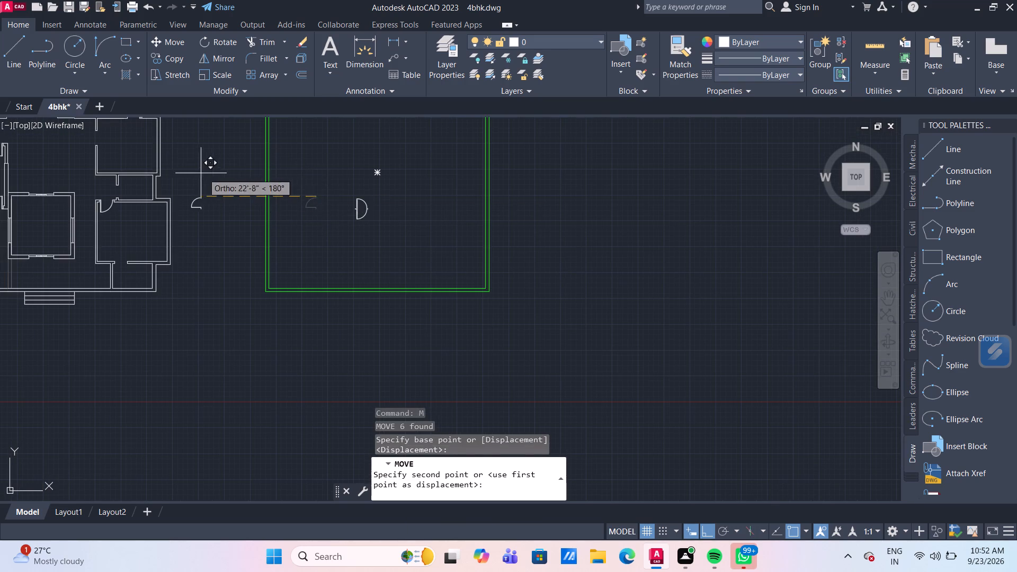
pyautogui.moveTo(81, 174); pyautogui.dragTo(282, 224, button='middle')
pyautogui.scroll(1, 190, 186)
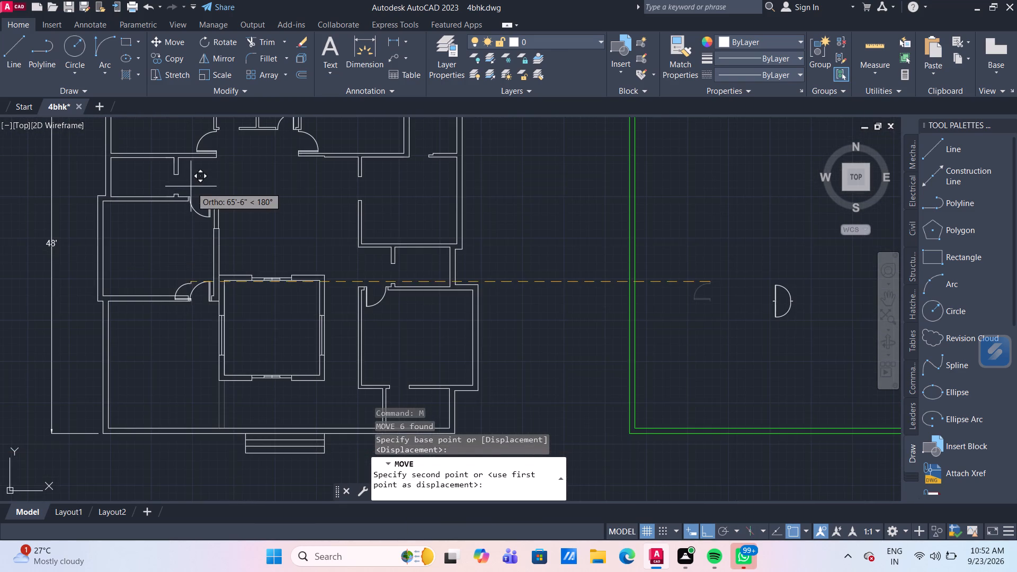
pyautogui.scroll(3, 178, 179)
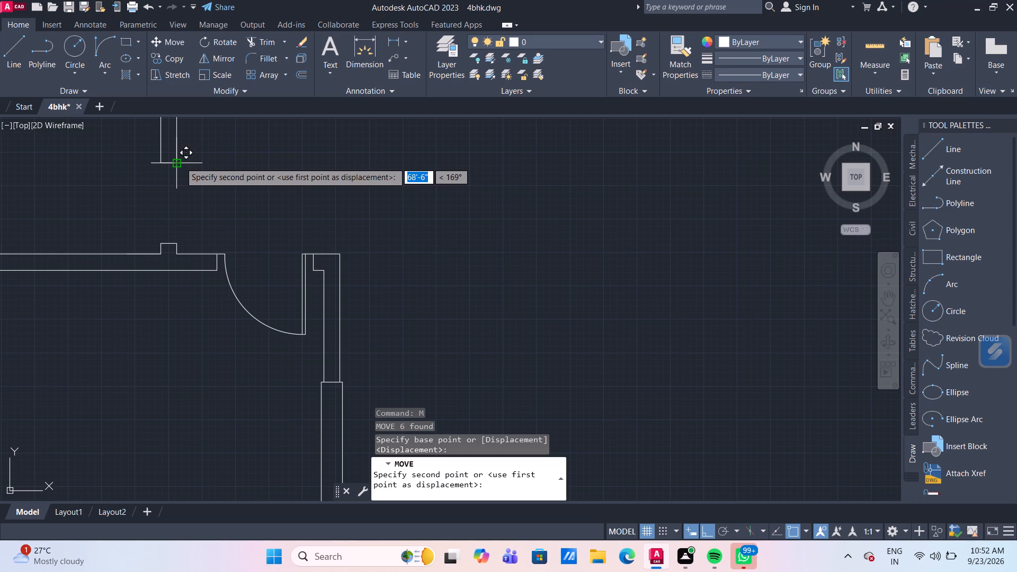
pyautogui.click(180, 162)
# Move the downward-swinging door group by its arc-side stub end onto the right wall end of the doorway between the lower-right bedroom and the small room below.
pyautogui.scroll(-3, 293, 194)
pyautogui.scroll(-1, 340, 254)
pyautogui.moveTo(358, 258); pyautogui.dragTo(354, 251, button='middle')
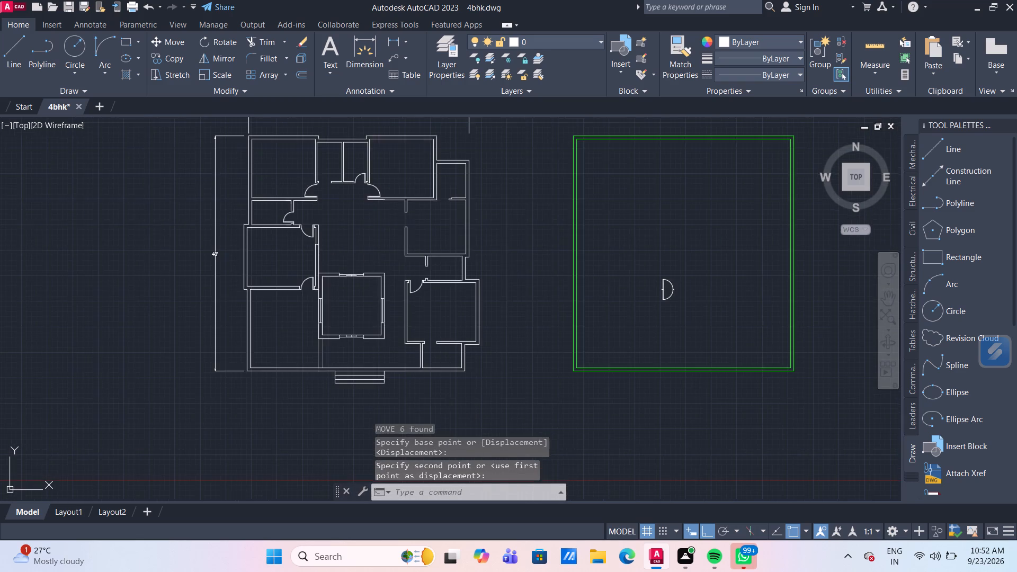
pyautogui.moveTo(354, 251); pyautogui.dragTo(278, 192, button='middle')
pyautogui.scroll(3, 580, 253)
pyautogui.moveTo(598, 211); pyautogui.dragTo(584, 272, button='middle')
pyautogui.click(576, 254)
pyautogui.scroll(-1, 497, 193)
pyautogui.click(497, 192)
pyautogui.scroll(2, 490, 209)
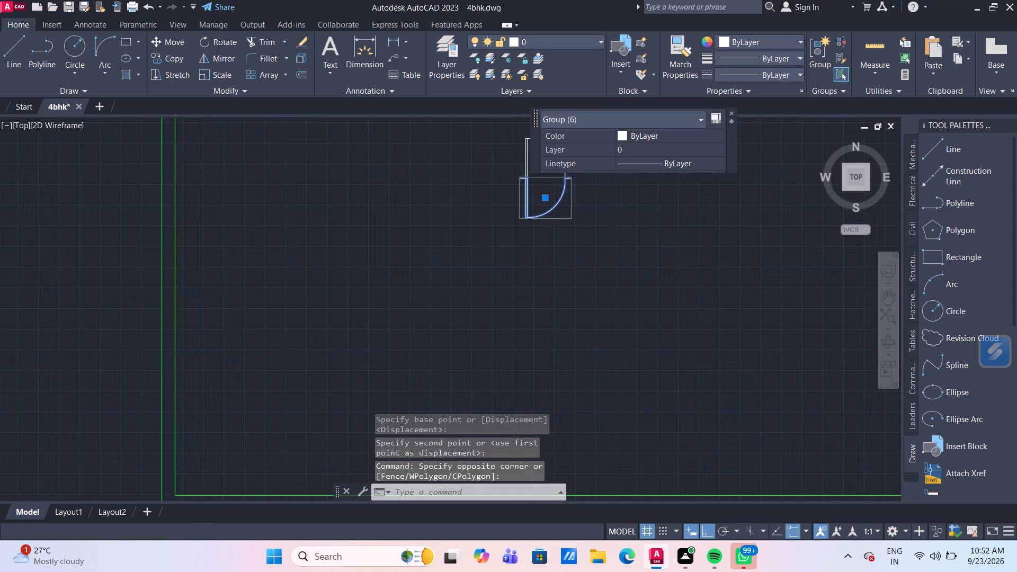
pyautogui.moveTo(479, 256); pyautogui.dragTo(472, 315, button='middle')
pyautogui.press('m')
pyautogui.press('Return')
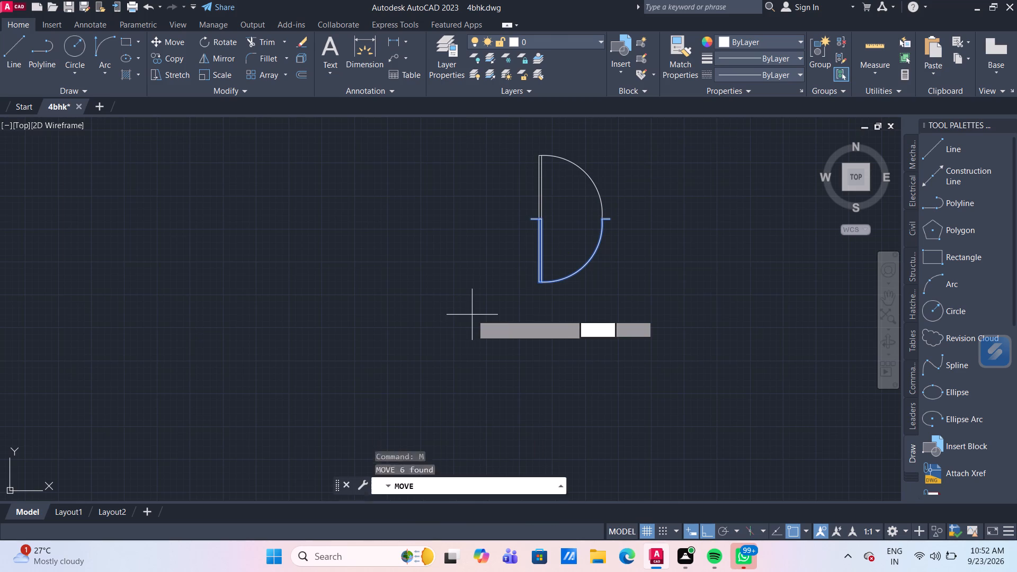
pyautogui.scroll(2, 634, 219)
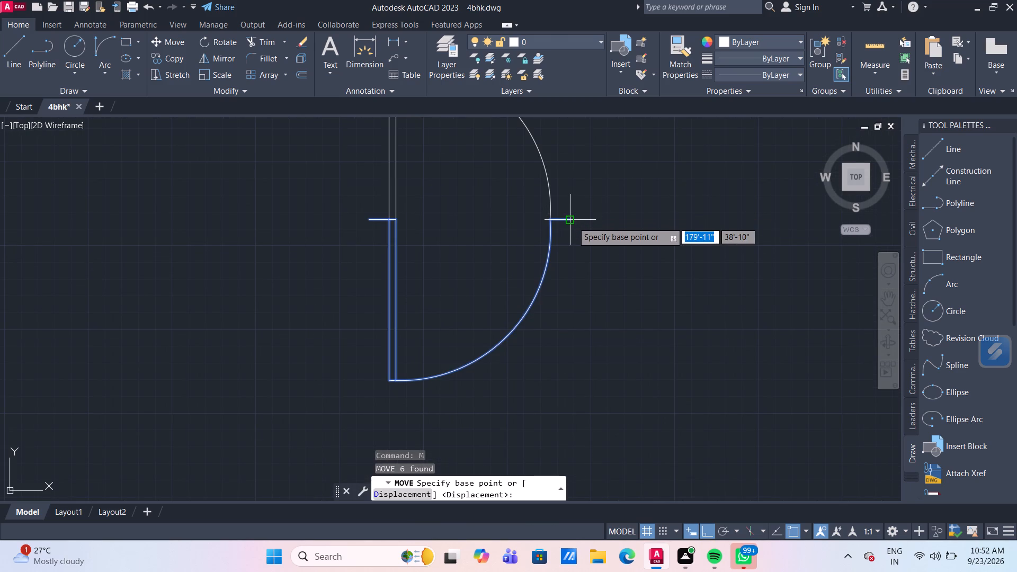
pyautogui.click(571, 222)
pyautogui.scroll(-3, 591, 265)
pyautogui.scroll(-3, 403, 238)
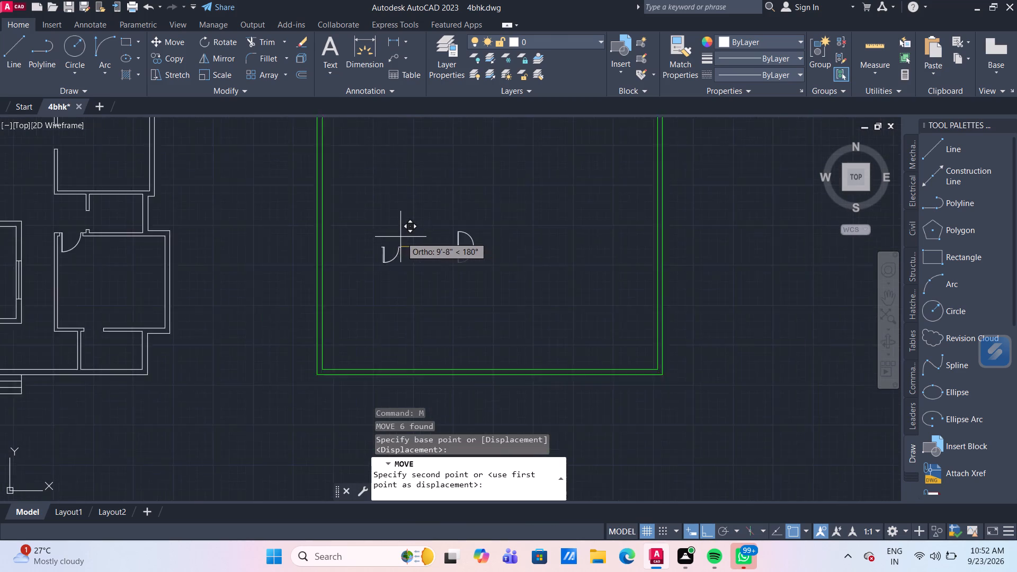
pyautogui.scroll(-1, 400, 237)
pyautogui.scroll(2, 225, 247)
pyautogui.scroll(5, 375, 316)
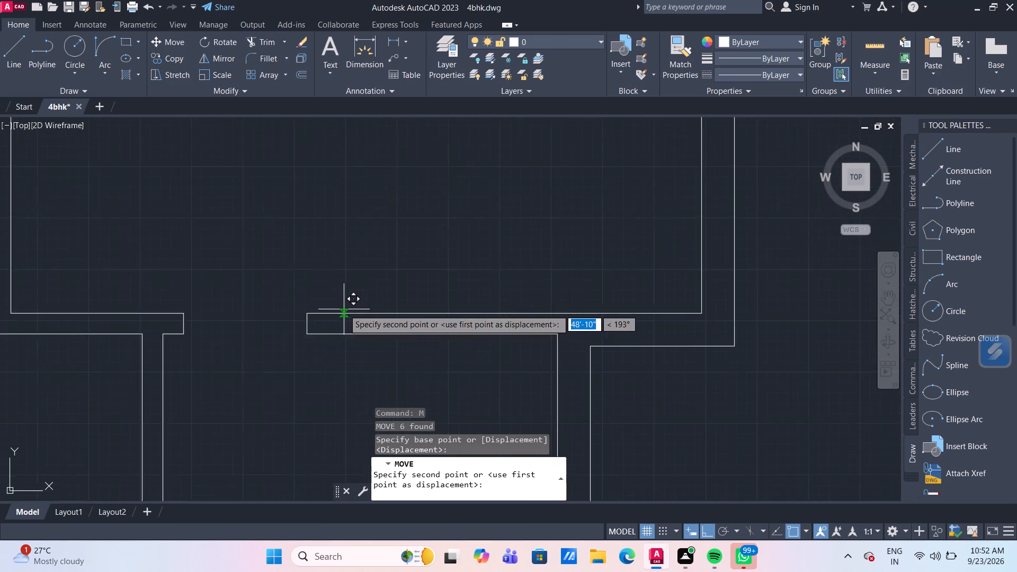
pyautogui.scroll(1, 344, 309)
pyautogui.click(250, 320)
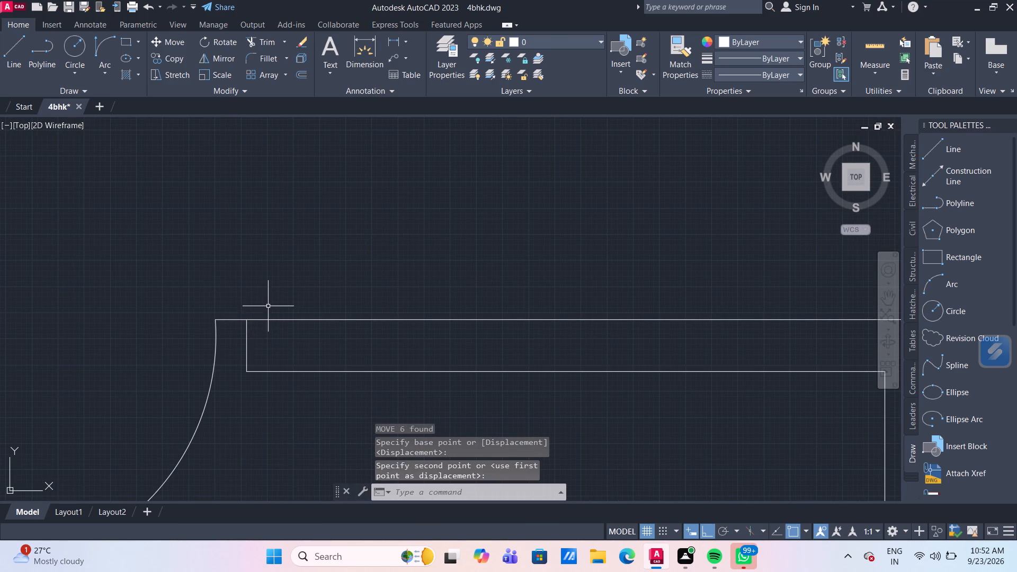
# Copy the upward-swinging door group by its leaf-side stub end onto the wall corner at the doorway of the narrow room in the plan's upper-right corner.
pyautogui.scroll(-5, 274, 303)
pyautogui.scroll(-1, 395, 287)
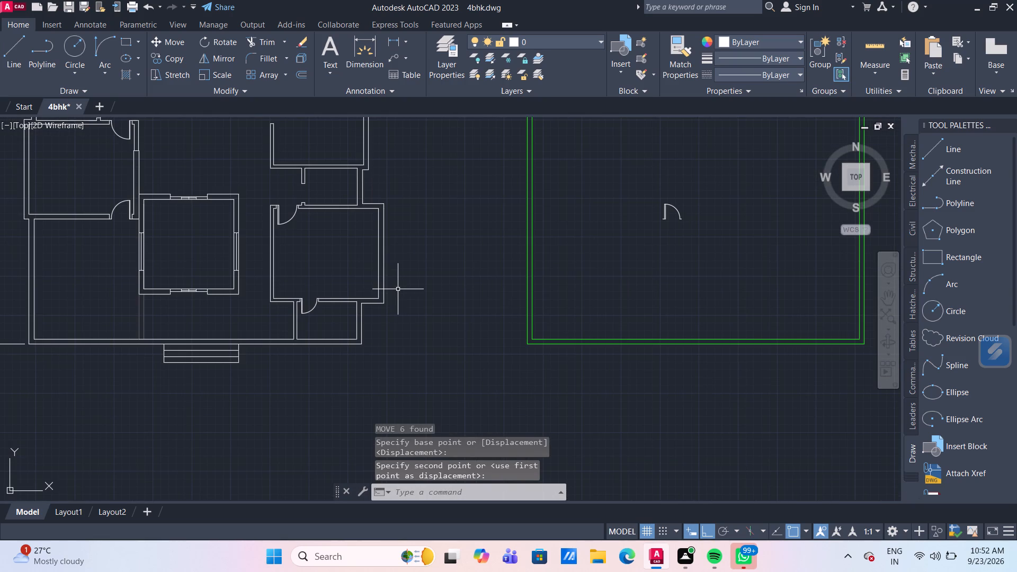
pyautogui.scroll(-2, 481, 283)
pyautogui.scroll(1, 560, 278)
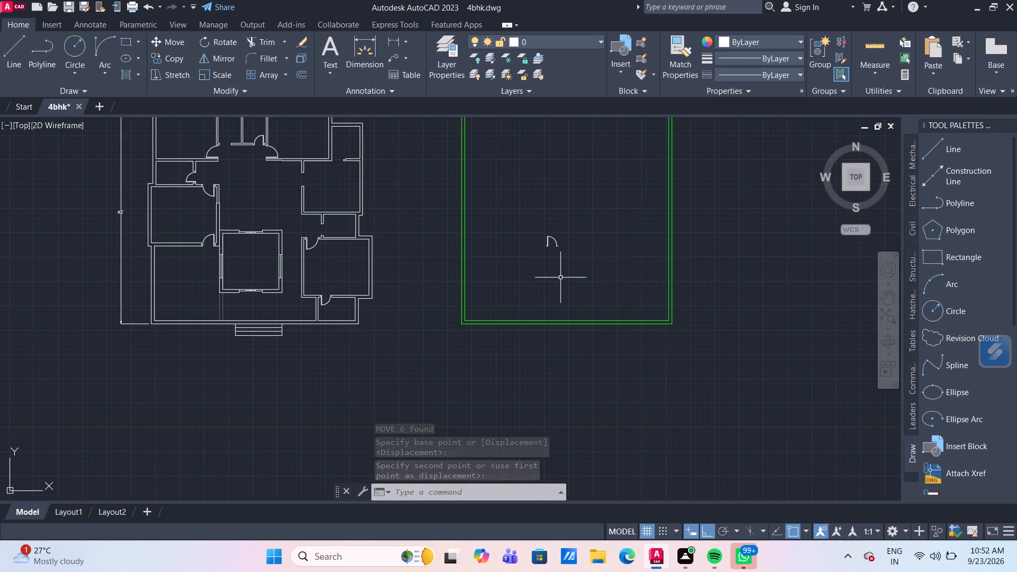
pyautogui.middleClick(566, 280)
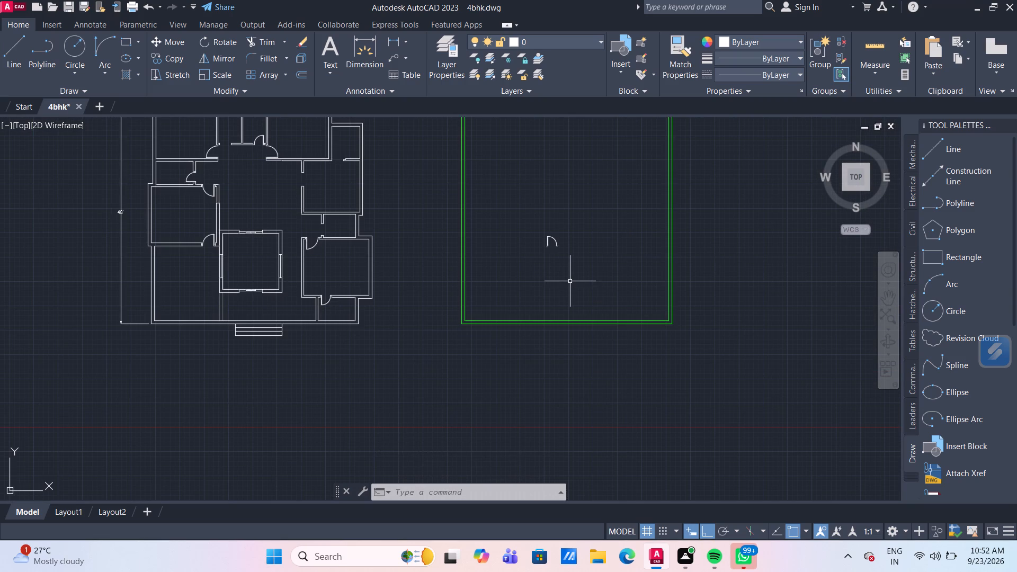
pyautogui.scroll(1, 583, 281)
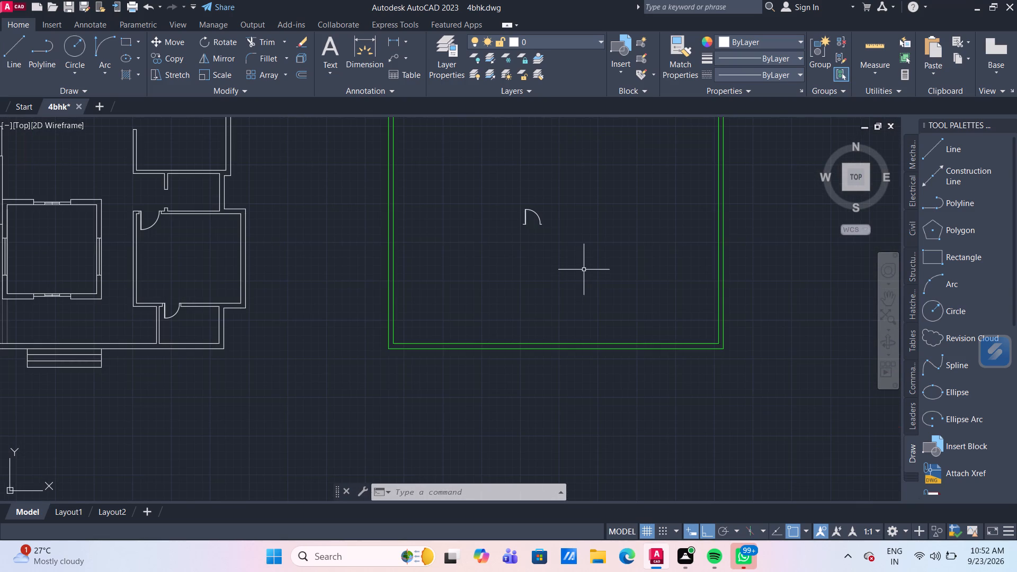
pyautogui.moveTo(557, 249); pyautogui.dragTo(564, 309, button='middle')
pyautogui.scroll(1, 564, 309)
pyautogui.moveTo(559, 301); pyautogui.dragTo(548, 288)
pyautogui.click(491, 209)
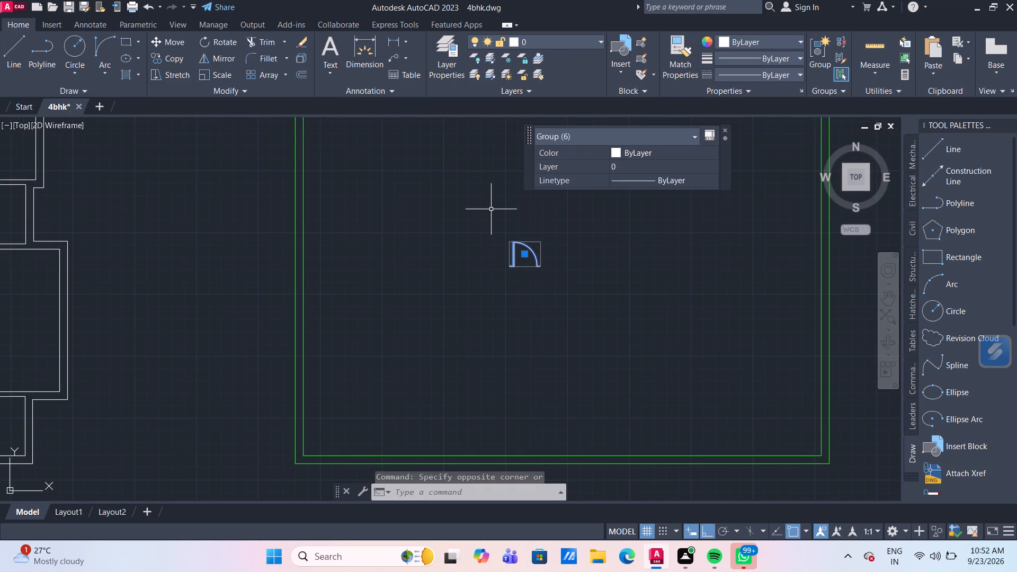
pyautogui.write('co')
pyautogui.press('Return')
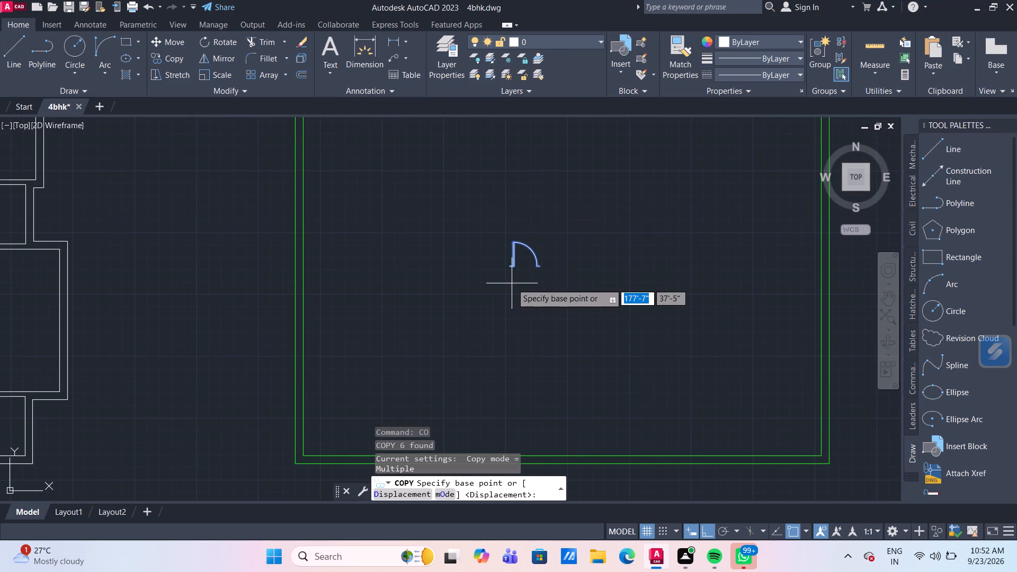
pyautogui.scroll(3, 512, 283)
pyautogui.click(488, 227)
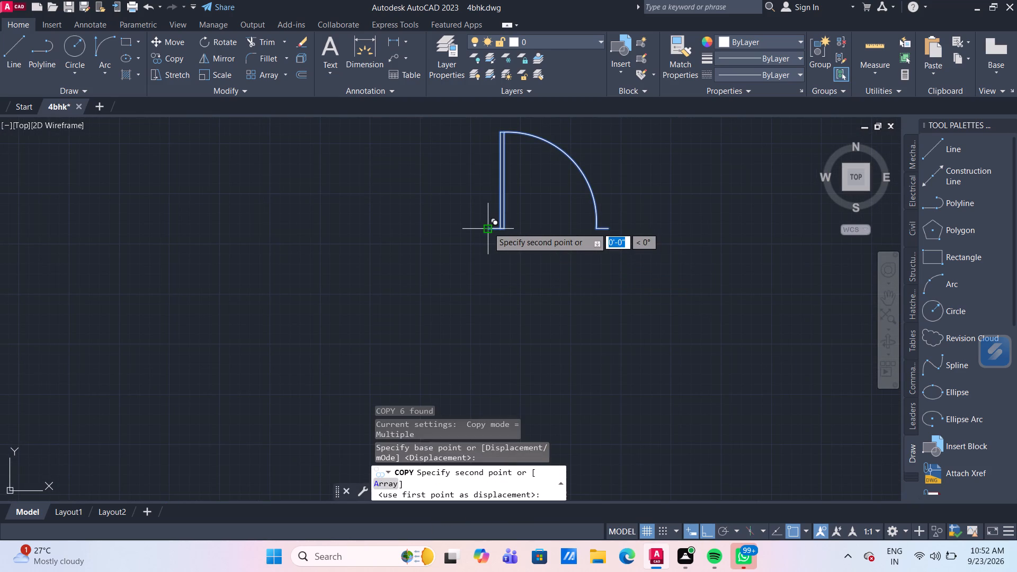
pyautogui.scroll(-4, 488, 227)
pyautogui.scroll(-3, 227, 177)
pyautogui.moveTo(227, 177); pyautogui.dragTo(273, 273, button='middle')
pyautogui.scroll(3, 234, 230)
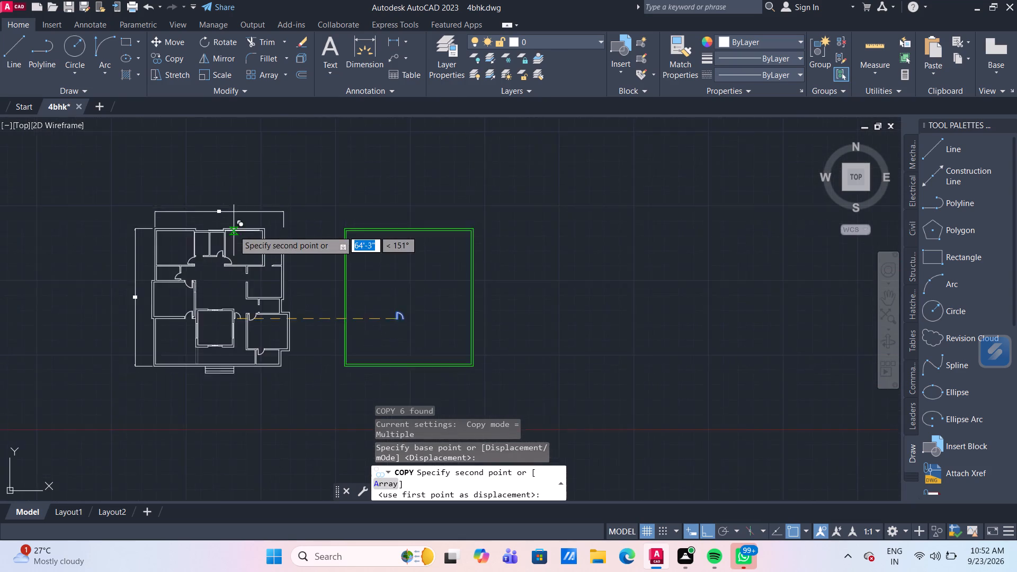
pyautogui.scroll(2, 234, 230)
pyautogui.moveTo(350, 325); pyautogui.dragTo(247, 137, button='middle')
pyautogui.scroll(2, 352, 227)
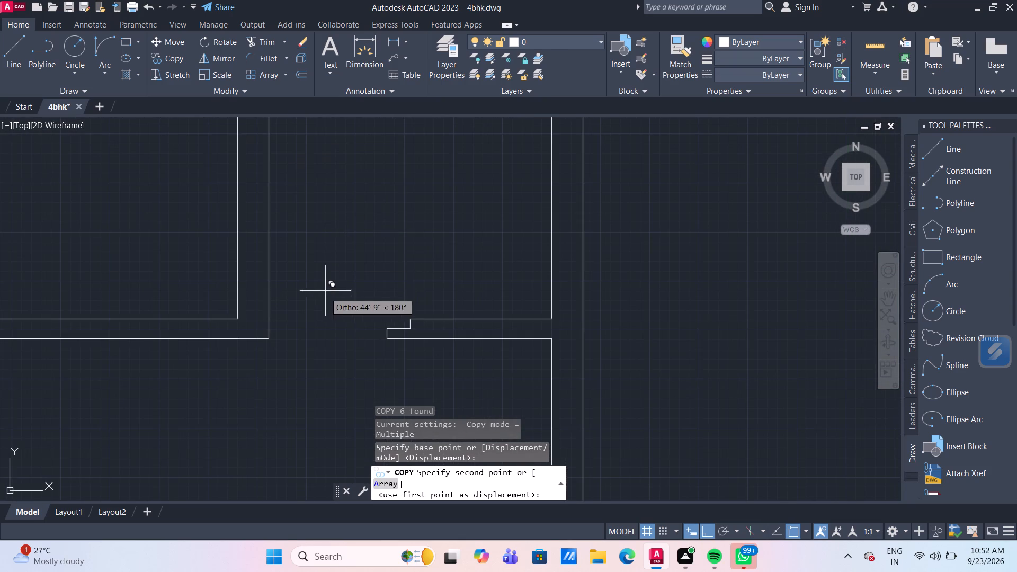
pyautogui.click(271, 339)
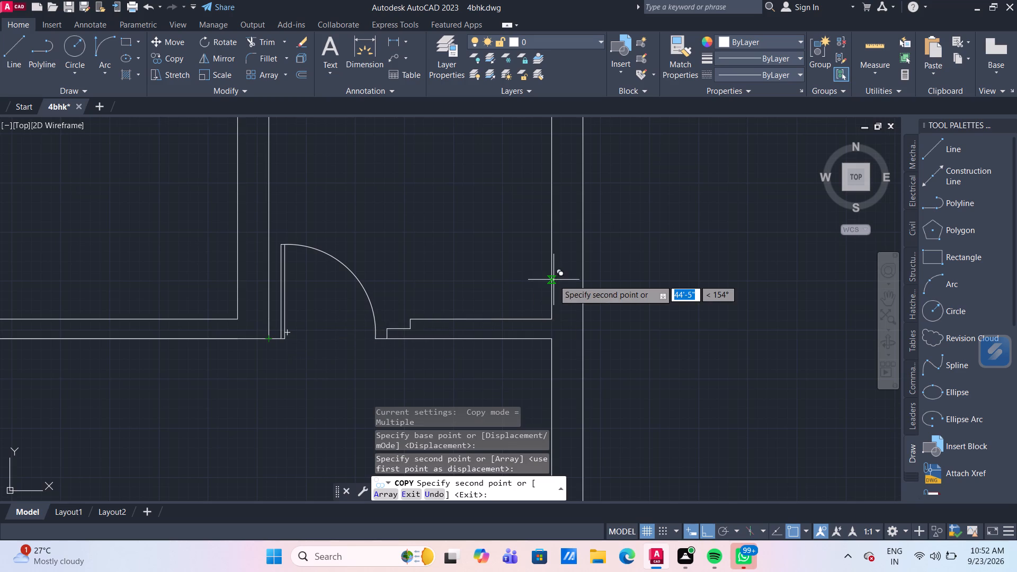
pyautogui.scroll(-4, 554, 280)
pyautogui.scroll(-1, 427, 338)
pyautogui.moveTo(427, 338); pyautogui.dragTo(406, 192, button='middle')
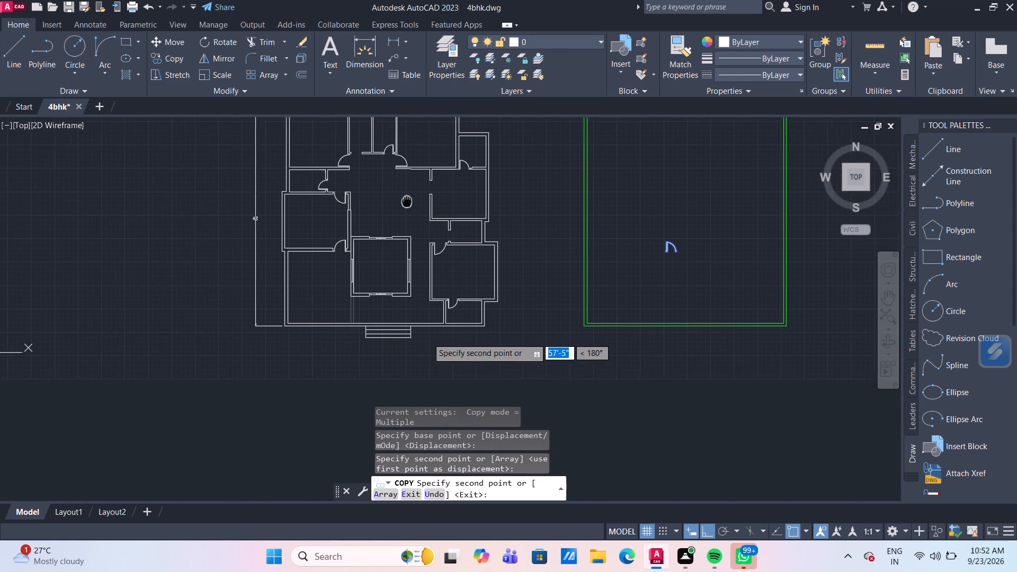
# Copy the upward-swinging door group onto the left wall corner at the doorway of the left narrow room between the two upper bedrooms.
pyautogui.moveTo(406, 192); pyautogui.dragTo(406, 186, button='middle')
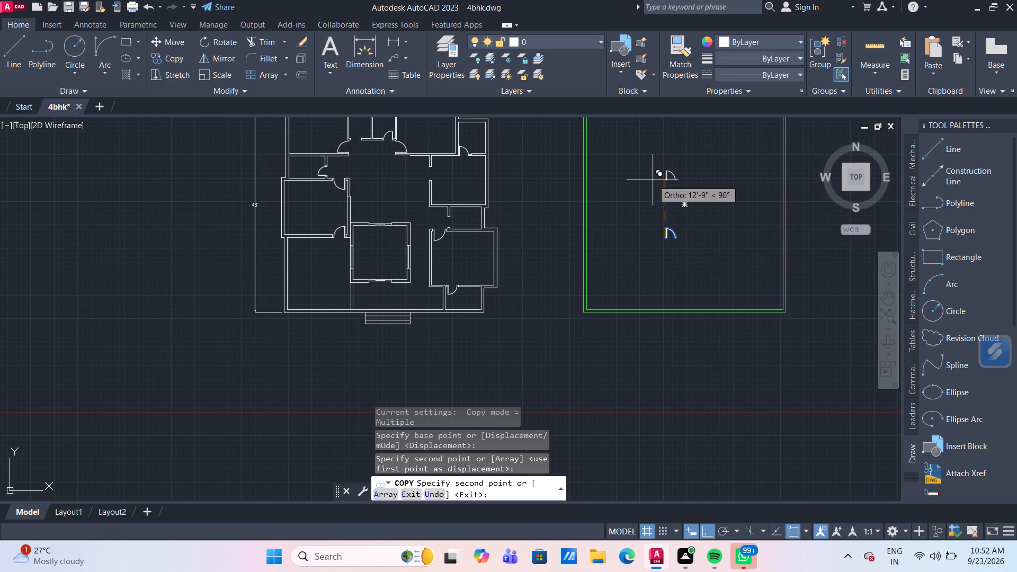
pyautogui.scroll(2, 405, 154)
pyautogui.moveTo(400, 151); pyautogui.dragTo(468, 279, button='middle')
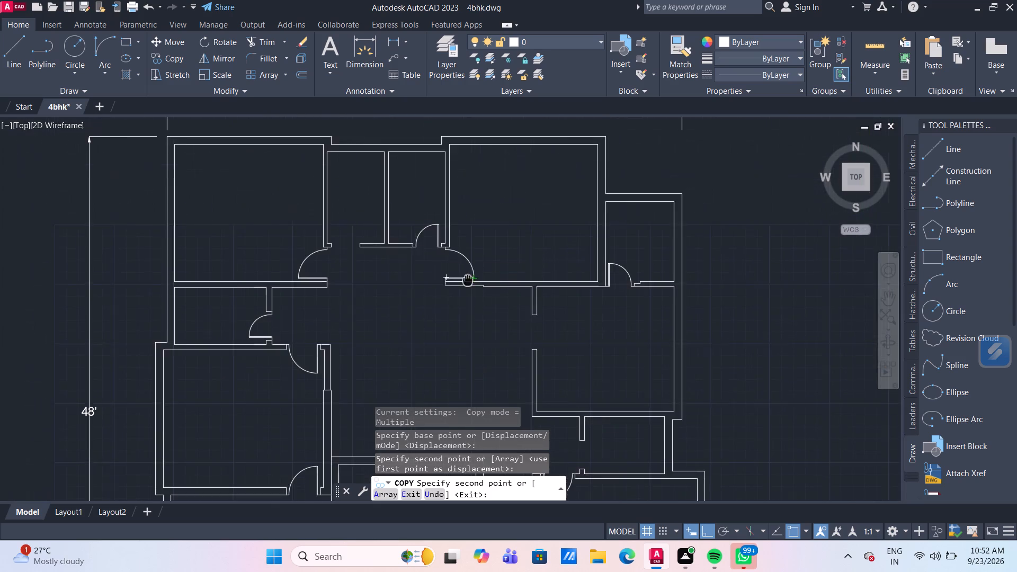
pyautogui.scroll(3, 336, 214)
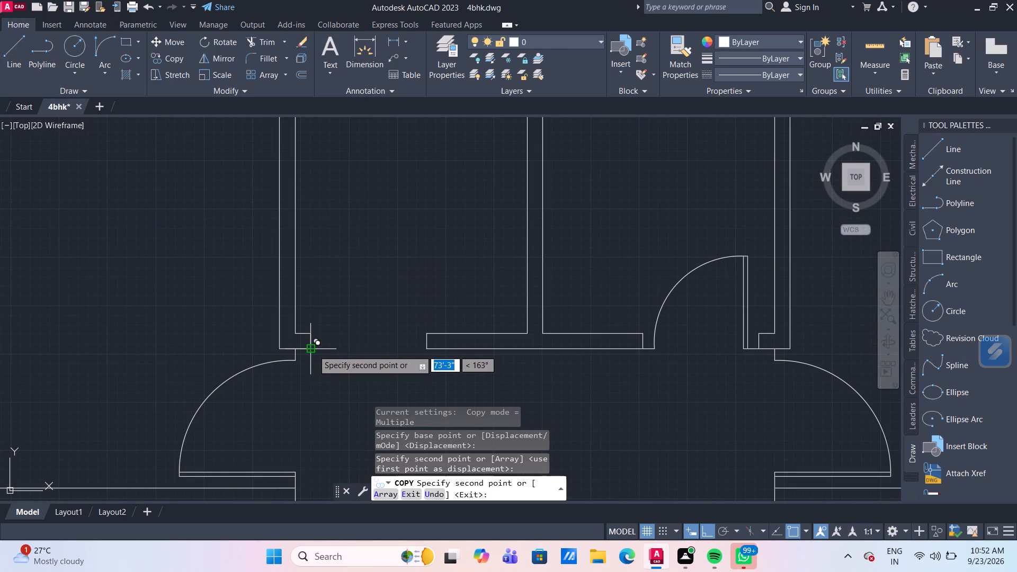
pyautogui.click(313, 350)
pyautogui.scroll(-4, 403, 314)
pyautogui.scroll(-1, 672, 297)
pyautogui.moveTo(672, 297); pyautogui.dragTo(669, 292, button='middle')
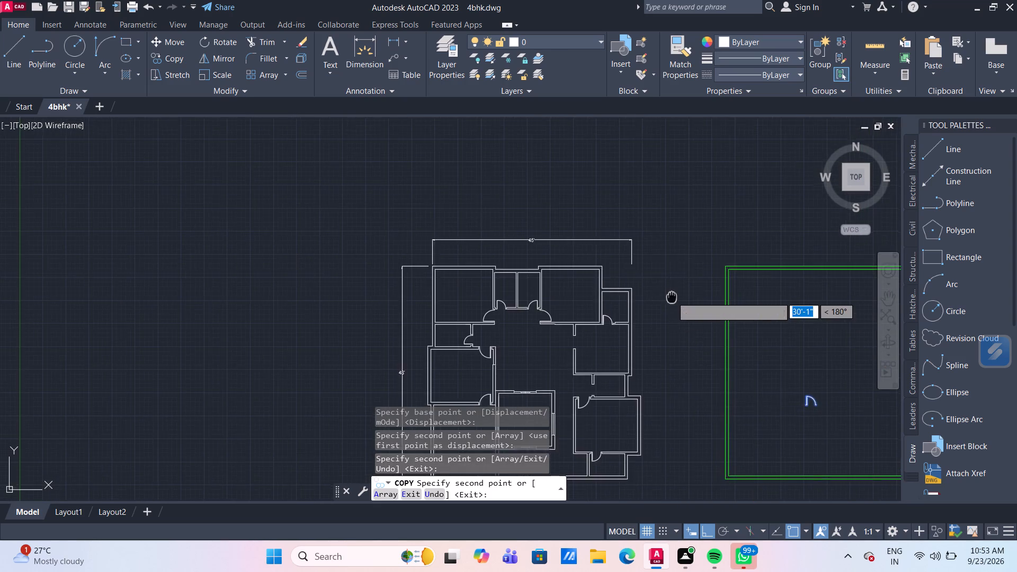
pyautogui.moveTo(669, 292); pyautogui.dragTo(616, 189, button='middle')
pyautogui.press('Escape')
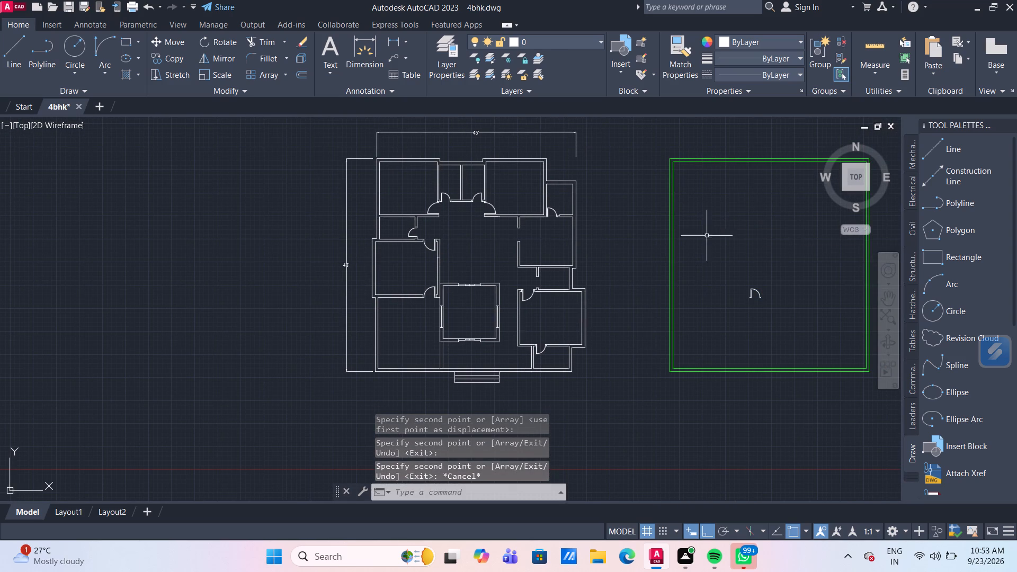
# Rotate the spare door group inside the green rectangle 90° counterclockwise about its leaf-side stub end.
pyautogui.scroll(3, 554, 289)
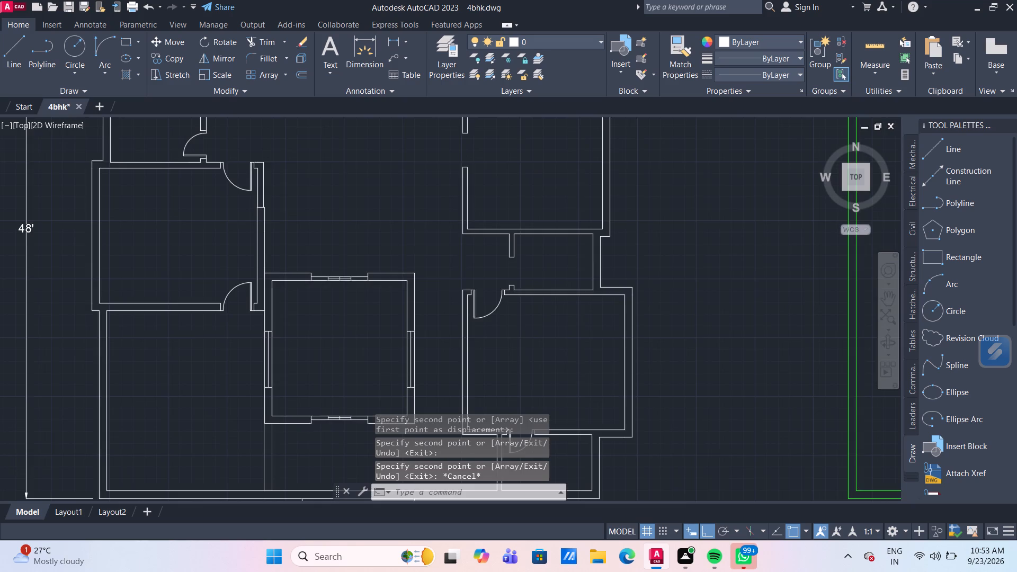
pyautogui.moveTo(543, 273); pyautogui.dragTo(501, 224, button='middle')
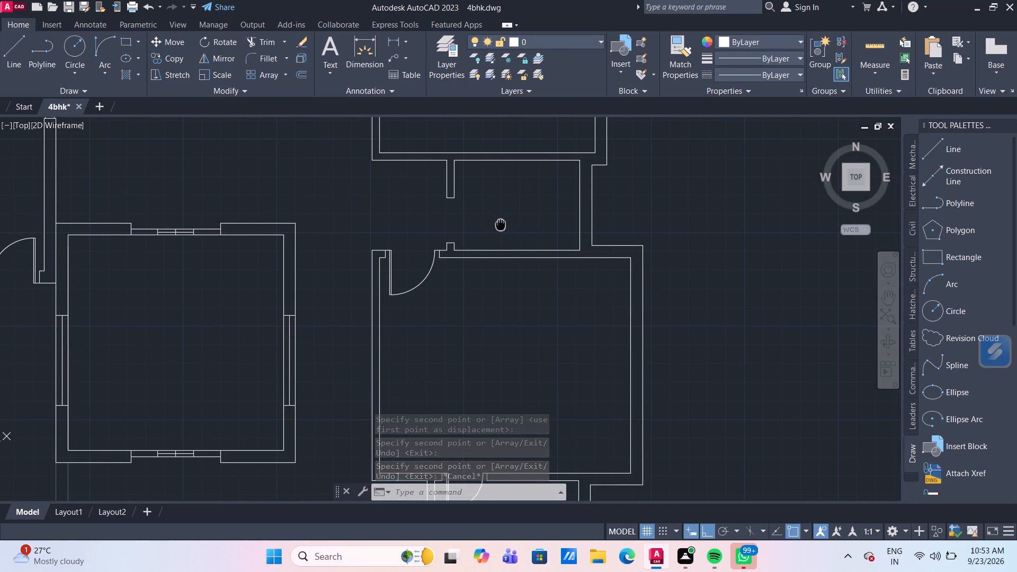
pyautogui.moveTo(501, 224); pyautogui.dragTo(484, 210, button='middle')
pyautogui.scroll(-2, 590, 280)
pyautogui.moveTo(712, 323); pyautogui.dragTo(524, 283, button='middle')
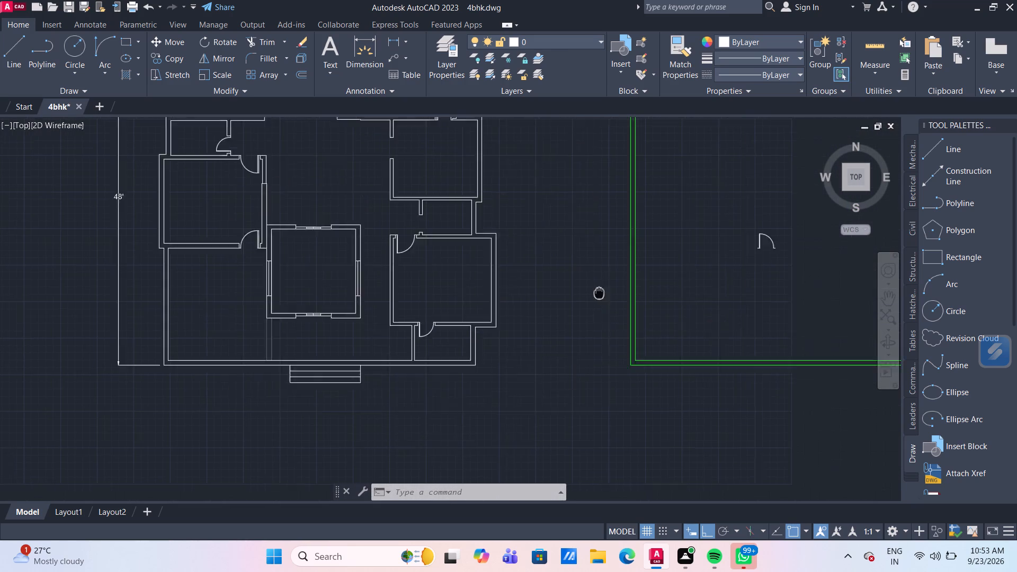
pyautogui.moveTo(524, 283); pyautogui.dragTo(463, 274, button='middle')
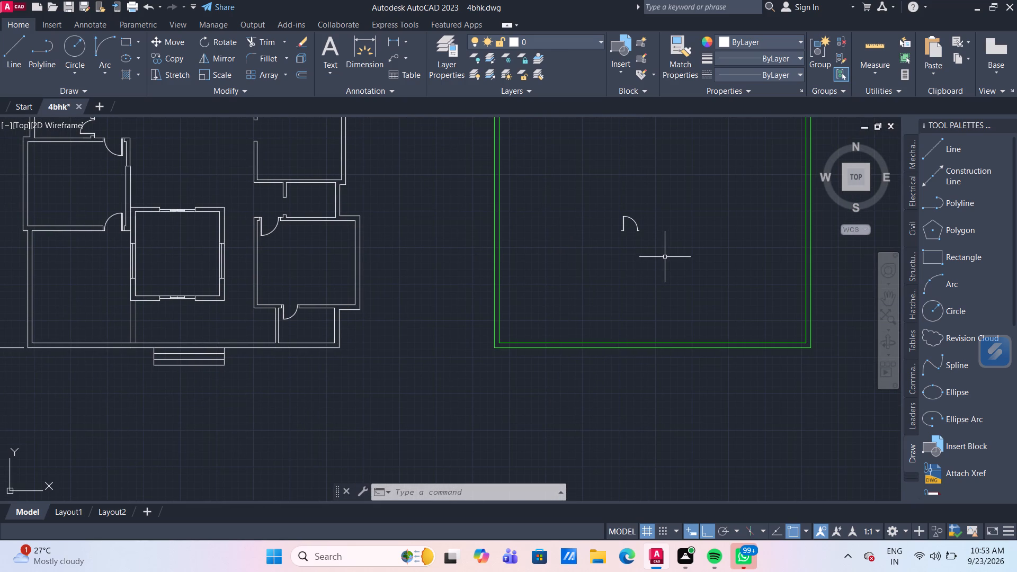
pyautogui.click(665, 257)
pyautogui.click(594, 195)
pyautogui.click(225, 43)
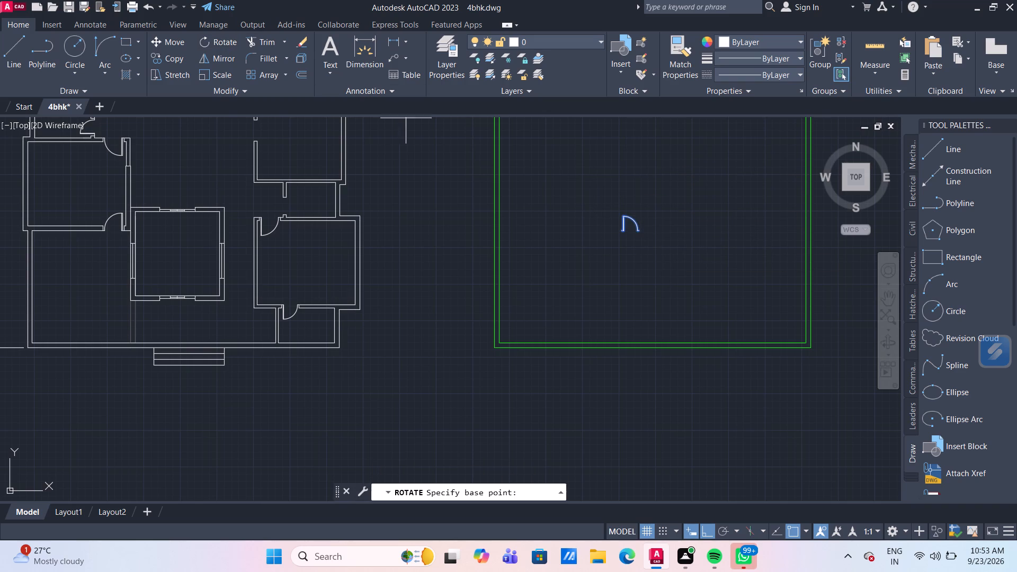
pyautogui.moveTo(619, 233); pyautogui.dragTo(632, 238)
pyautogui.click(606, 181)
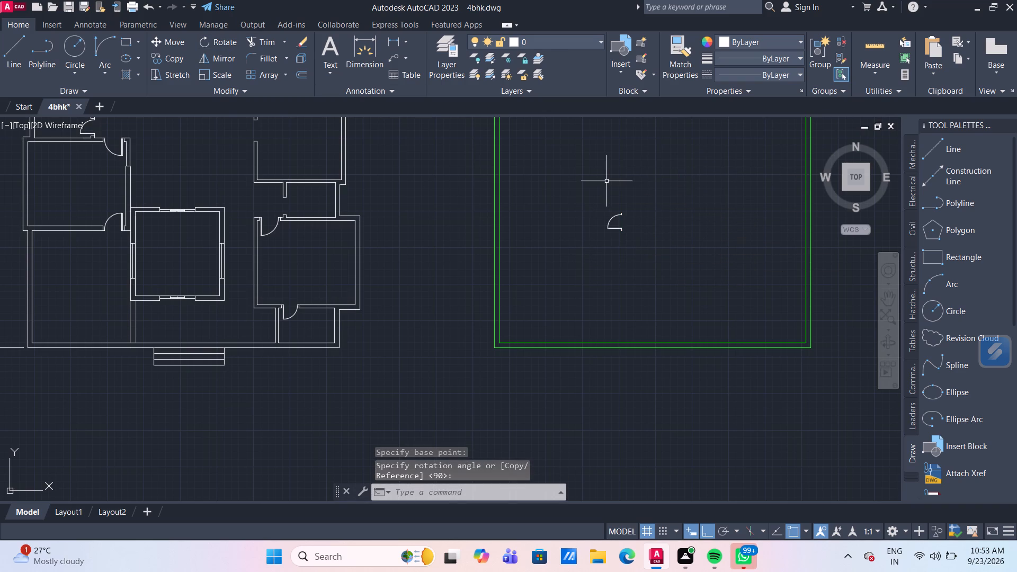
# Mirror the rotated door group about a vertical line through its leaf-side stub end, erasing the source objects.
pyautogui.moveTo(636, 280); pyautogui.dragTo(621, 253)
pyautogui.click(597, 196)
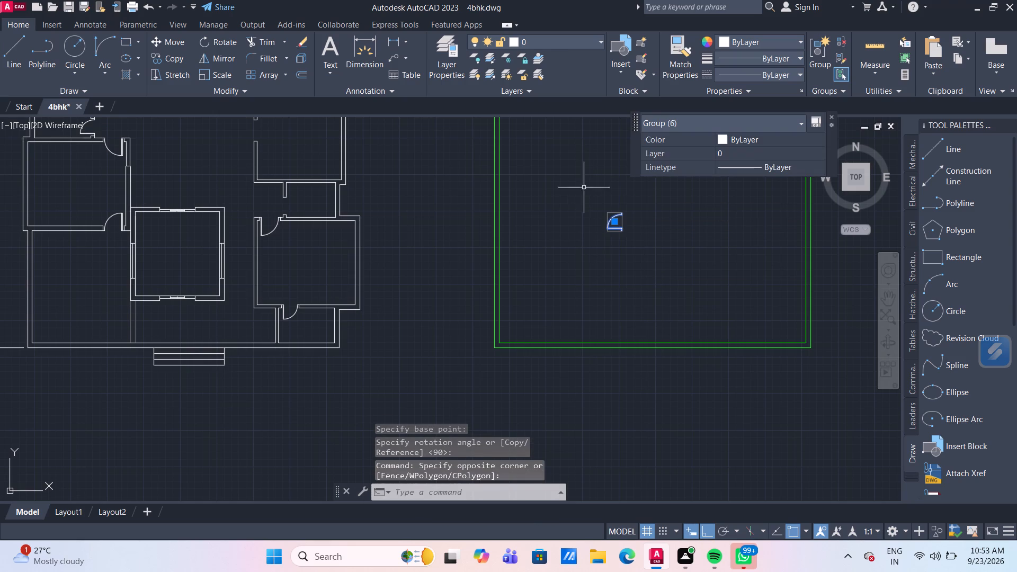
pyautogui.click(218, 62)
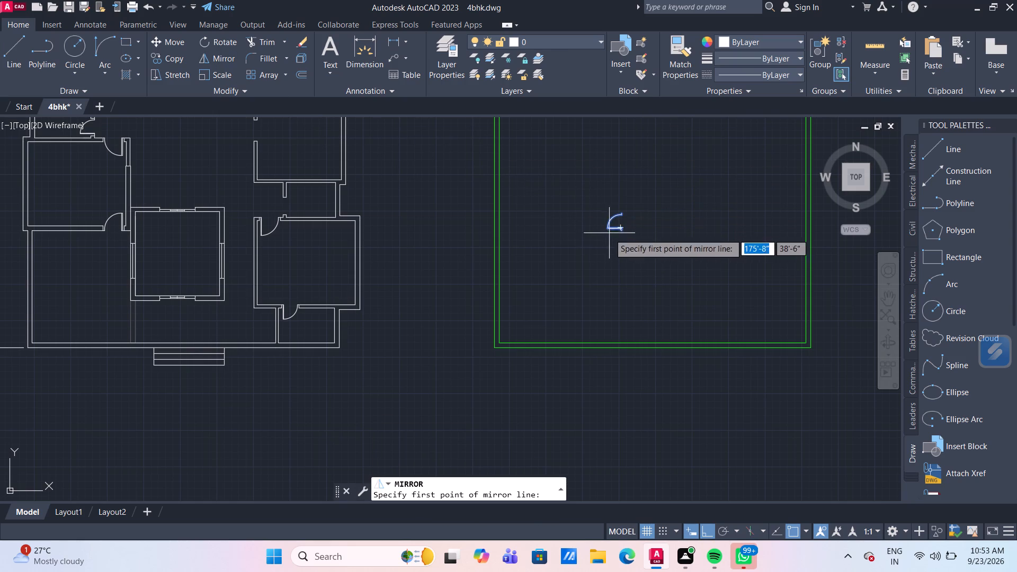
pyautogui.click(623, 231)
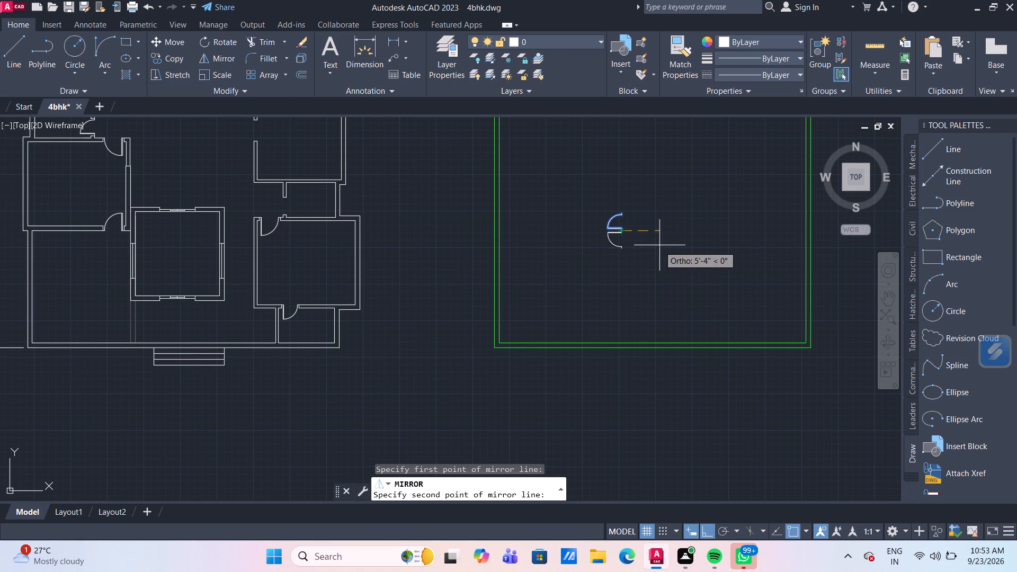
pyautogui.click(619, 192)
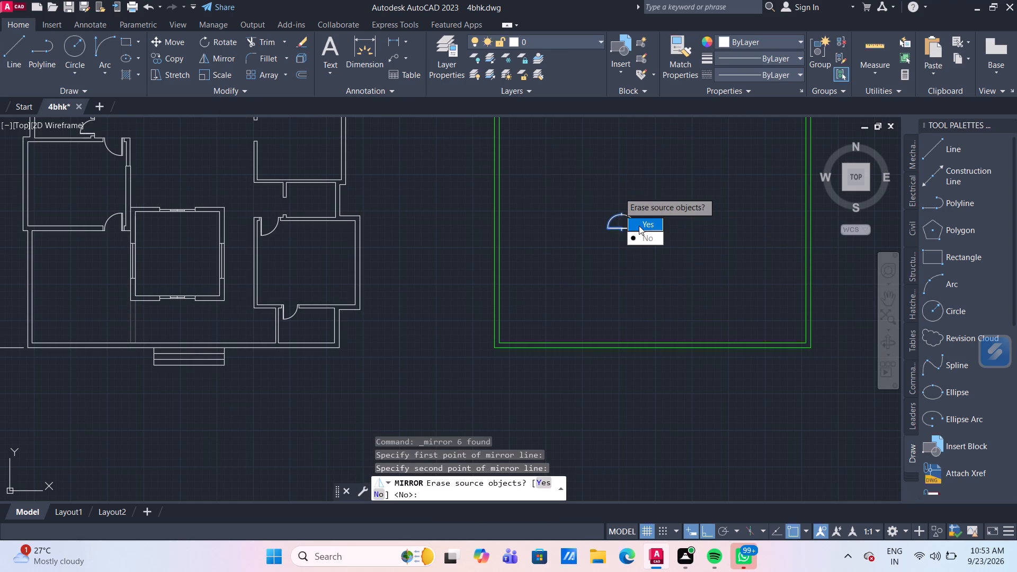
pyautogui.moveTo(639, 226); pyautogui.dragTo(619, 192)
# Move the mirrored door by its leaf-side stub end onto the lower wall stub at the small room's doorway above the lower-right bedroom.
pyautogui.moveTo(646, 235); pyautogui.dragTo(637, 231)
pyautogui.click(604, 186)
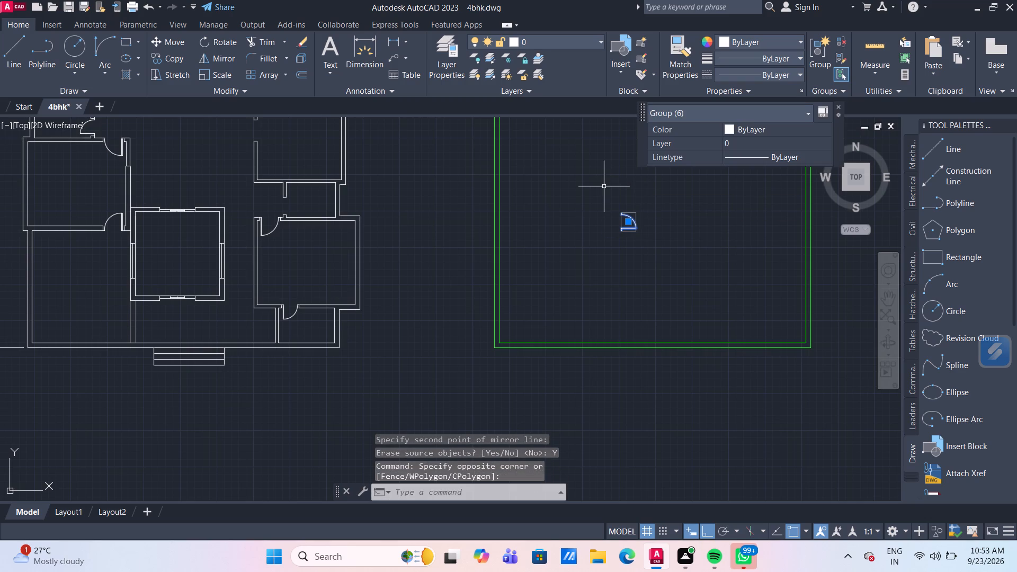
pyautogui.press('m')
pyautogui.press('Return')
pyautogui.scroll(4, 626, 226)
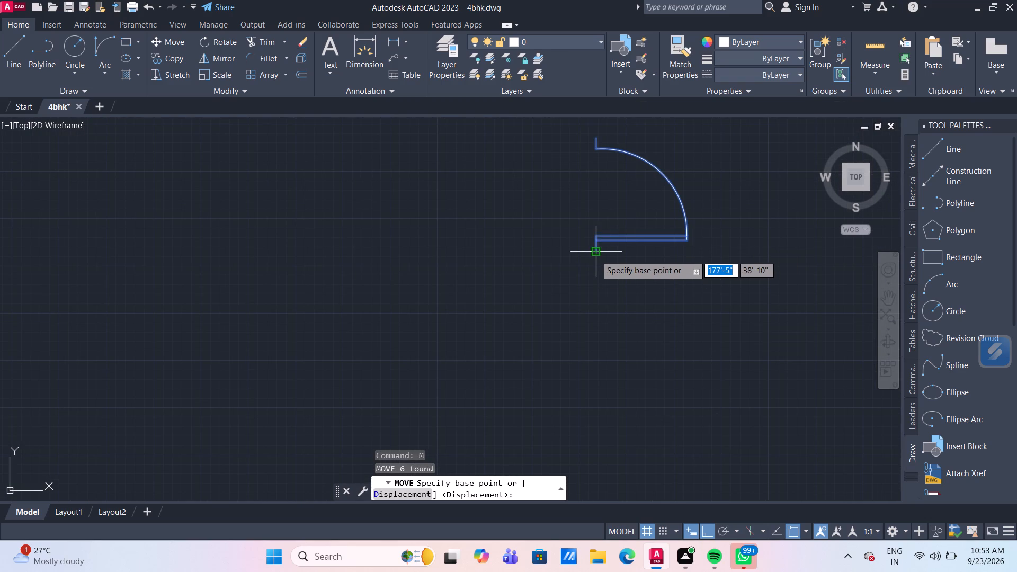
pyautogui.click(595, 255)
pyautogui.scroll(-4, 422, 220)
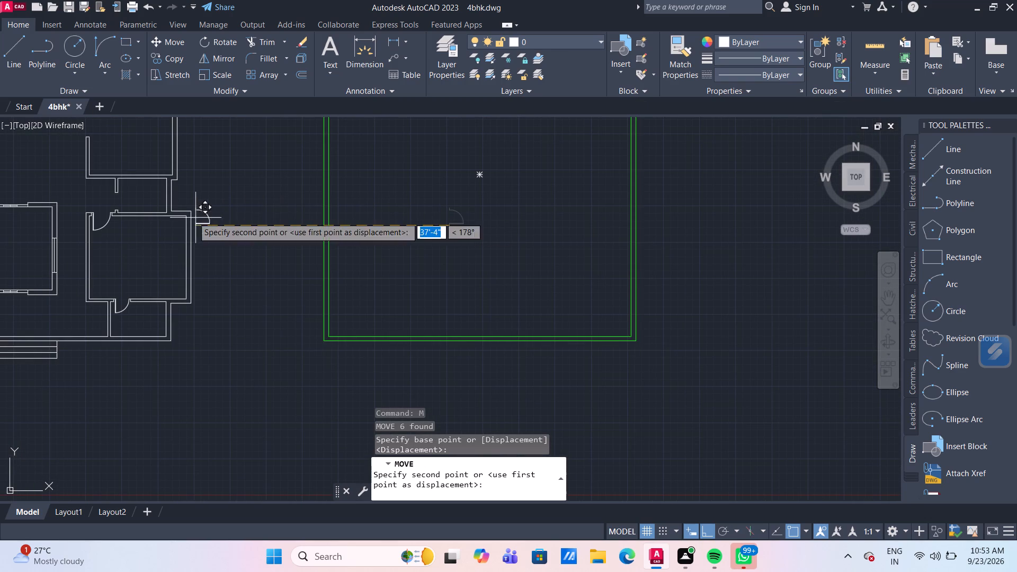
pyautogui.moveTo(116, 198); pyautogui.dragTo(271, 242, button='middle')
pyautogui.scroll(4, 280, 256)
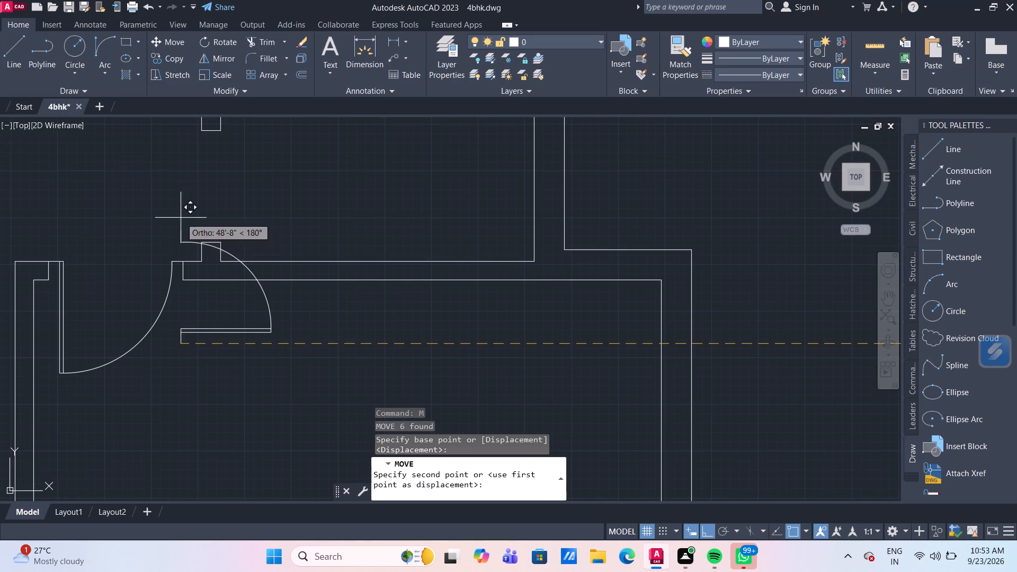
pyautogui.scroll(1, 196, 227)
pyautogui.scroll(-2, 233, 219)
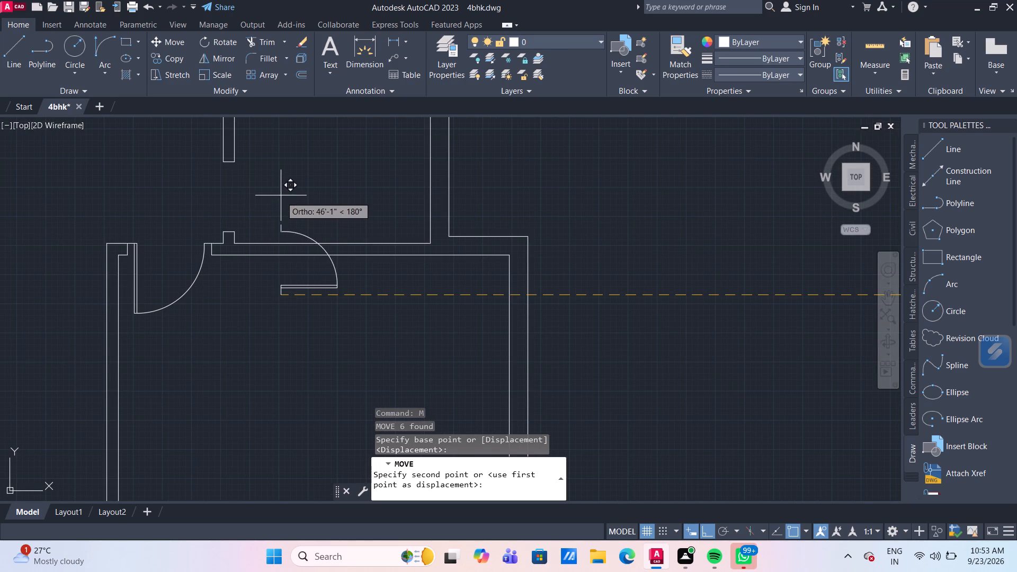
pyautogui.click(222, 230)
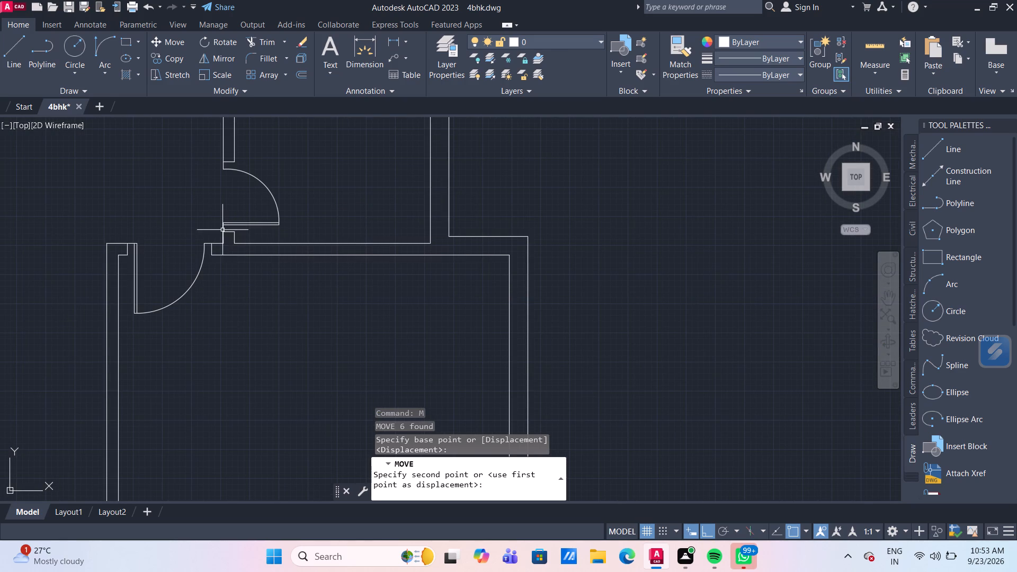
# Look over the whole floor plan to check the placed doors and the remaining doorways.
pyautogui.scroll(-3, 320, 213)
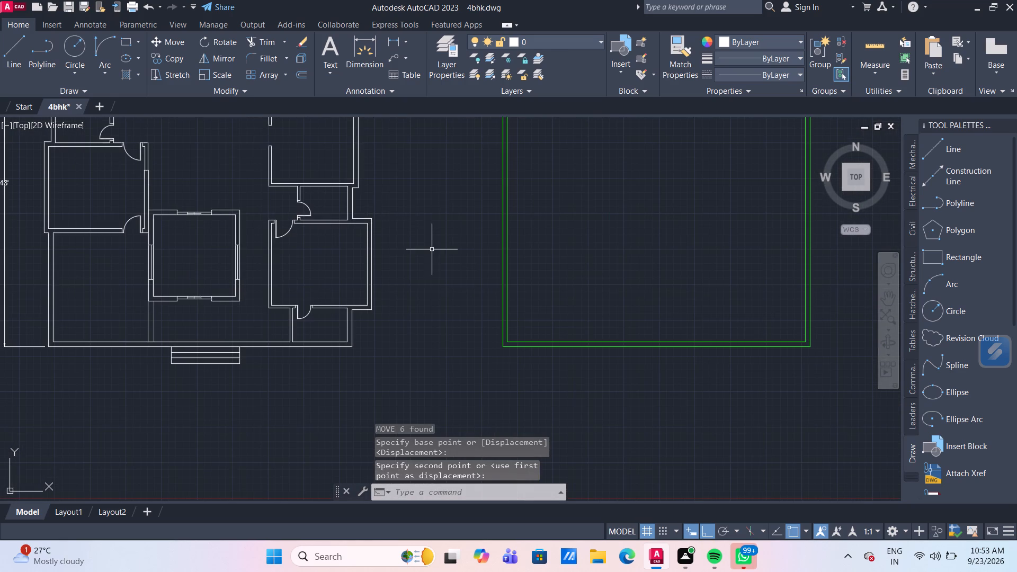
pyautogui.scroll(-1, 433, 249)
pyautogui.moveTo(435, 248); pyautogui.dragTo(444, 234, button='middle')
pyautogui.moveTo(573, 211); pyautogui.dragTo(586, 235, button='middle')
pyautogui.scroll(-1, 577, 211)
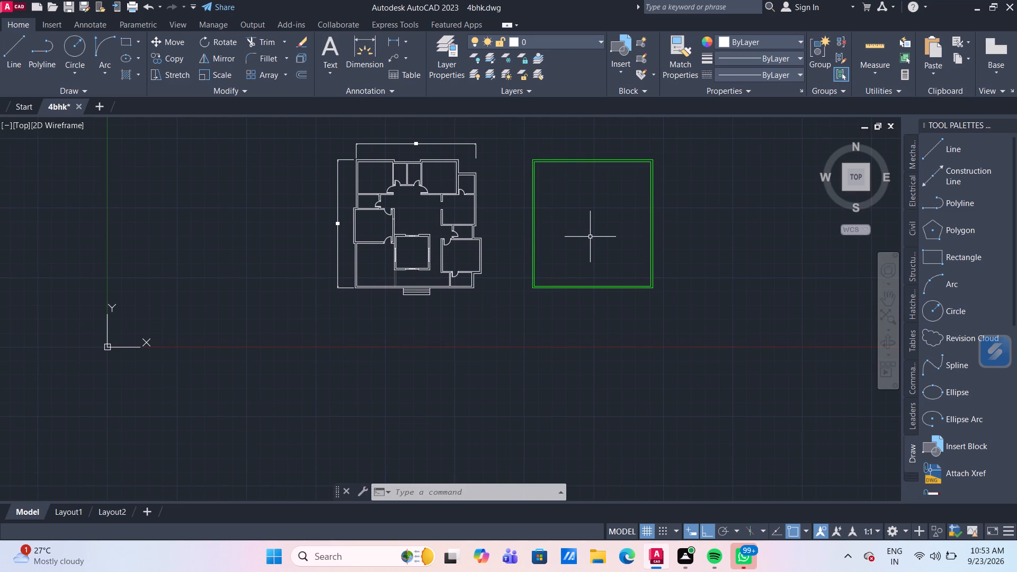
pyautogui.scroll(1, 491, 189)
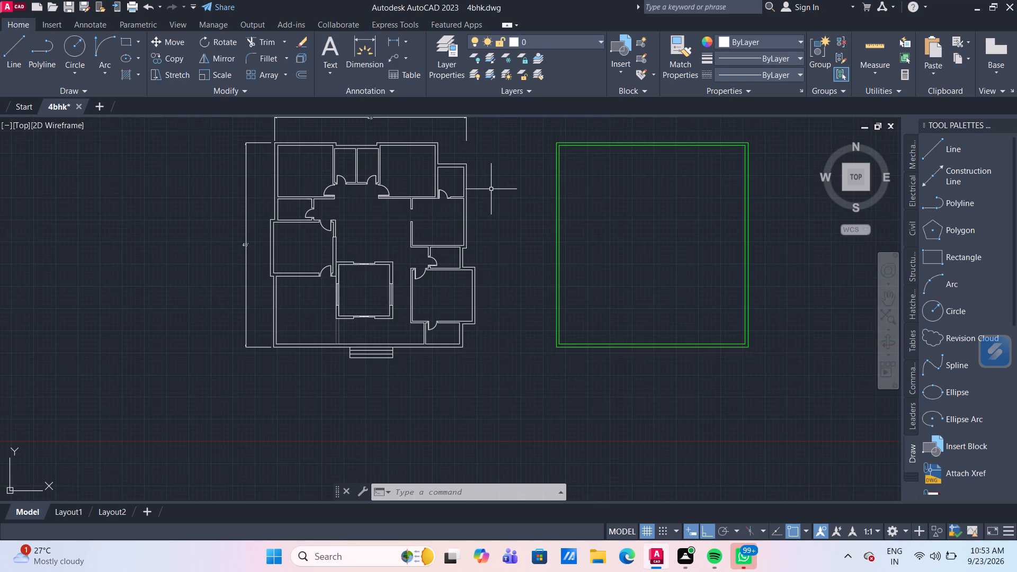
pyautogui.scroll(1, 496, 168)
pyautogui.moveTo(498, 168); pyautogui.dragTo(500, 169, button='middle')
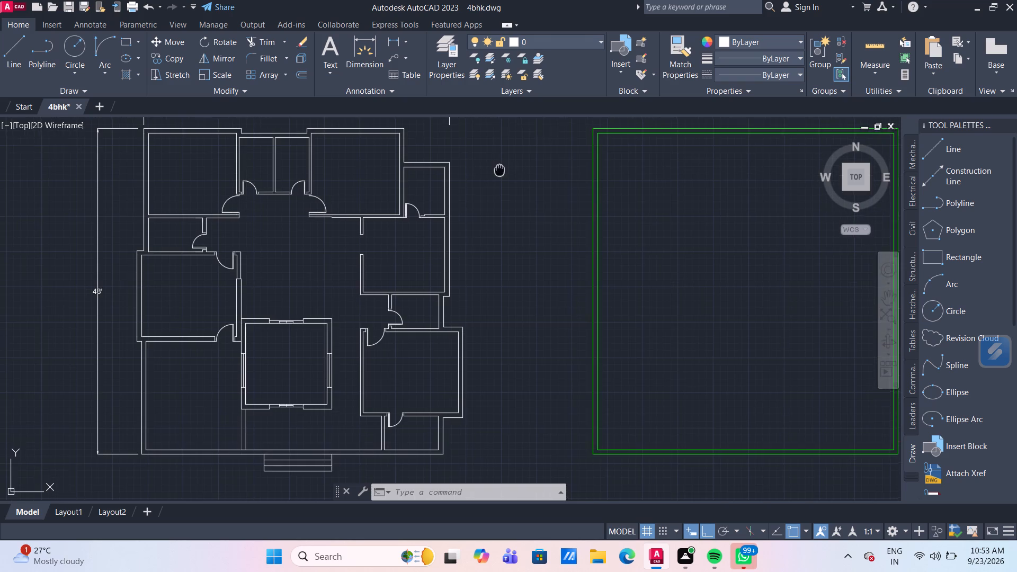
pyautogui.moveTo(500, 169); pyautogui.dragTo(574, 167, button='middle')
pyautogui.moveTo(594, 286); pyautogui.dragTo(583, 253, button='middle')
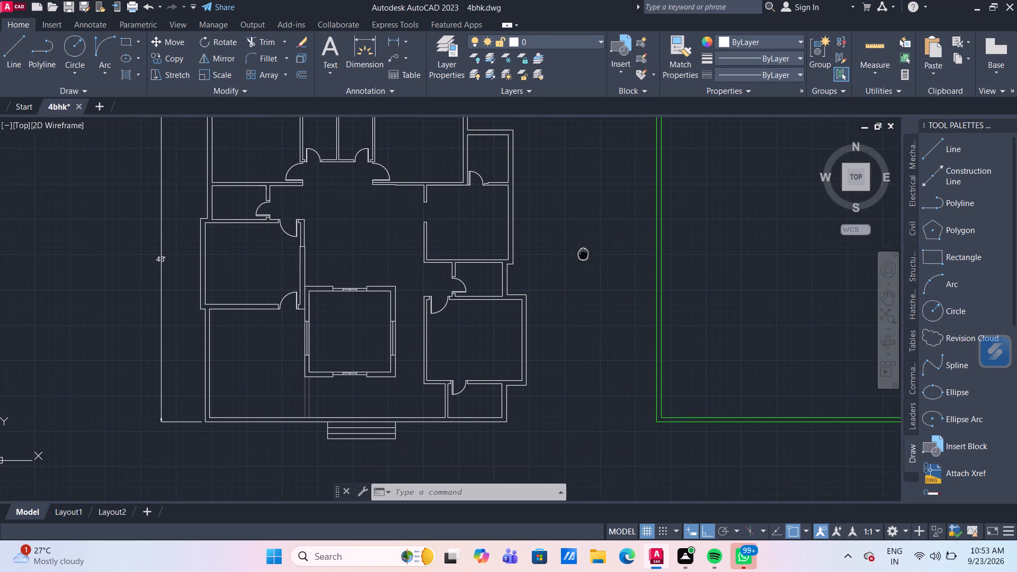
pyautogui.moveTo(583, 253); pyautogui.dragTo(583, 252, button='middle')
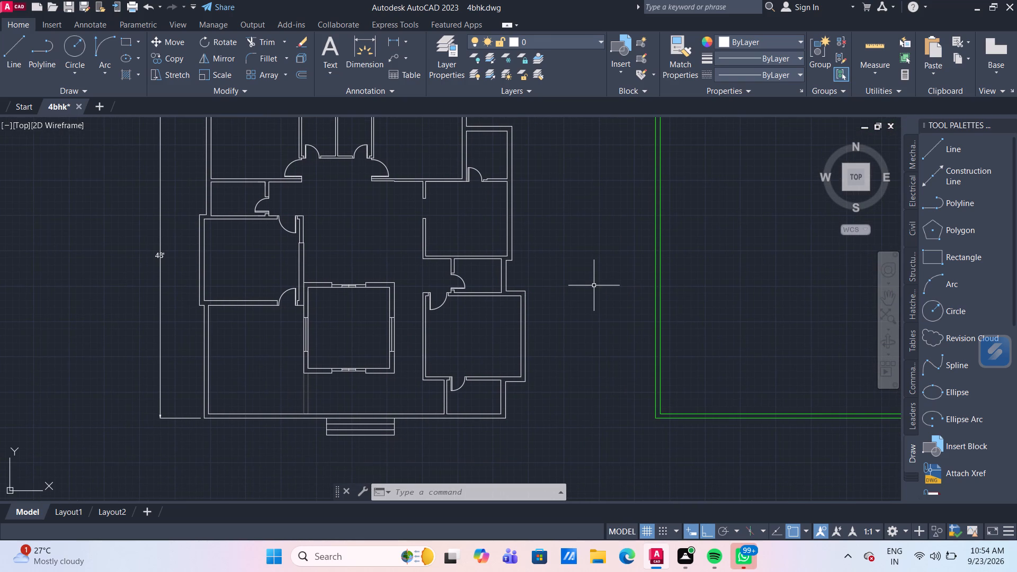
pyautogui.scroll(-1, 594, 285)
pyautogui.moveTo(578, 340); pyautogui.dragTo(512, 281, button='middle')
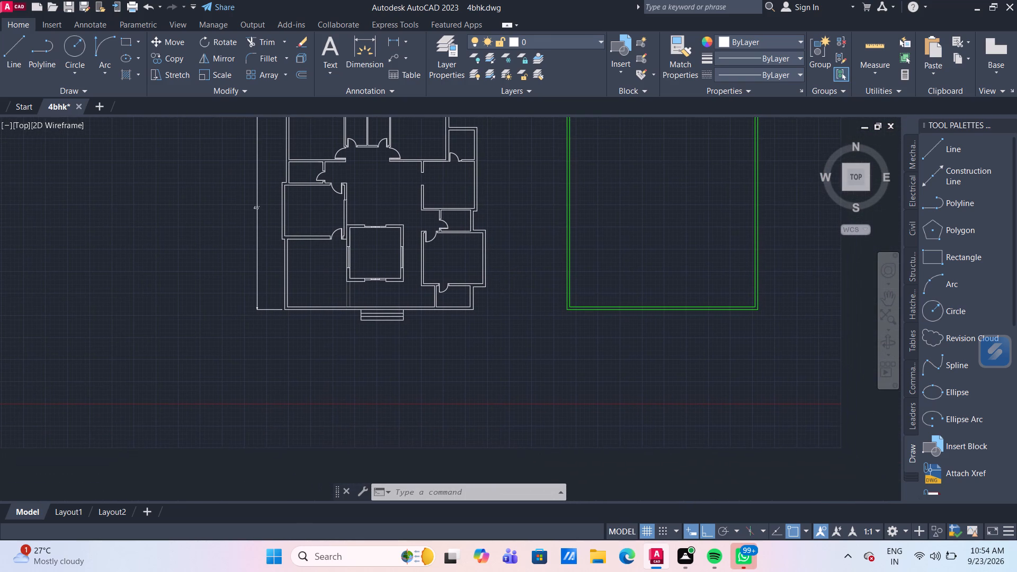
pyautogui.moveTo(513, 283); pyautogui.dragTo(468, 360, button='middle')
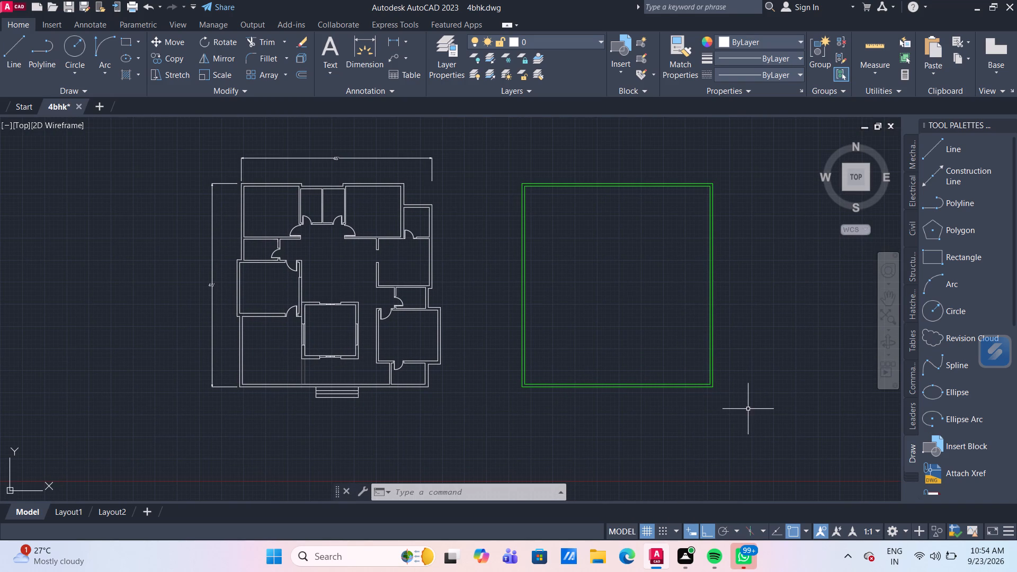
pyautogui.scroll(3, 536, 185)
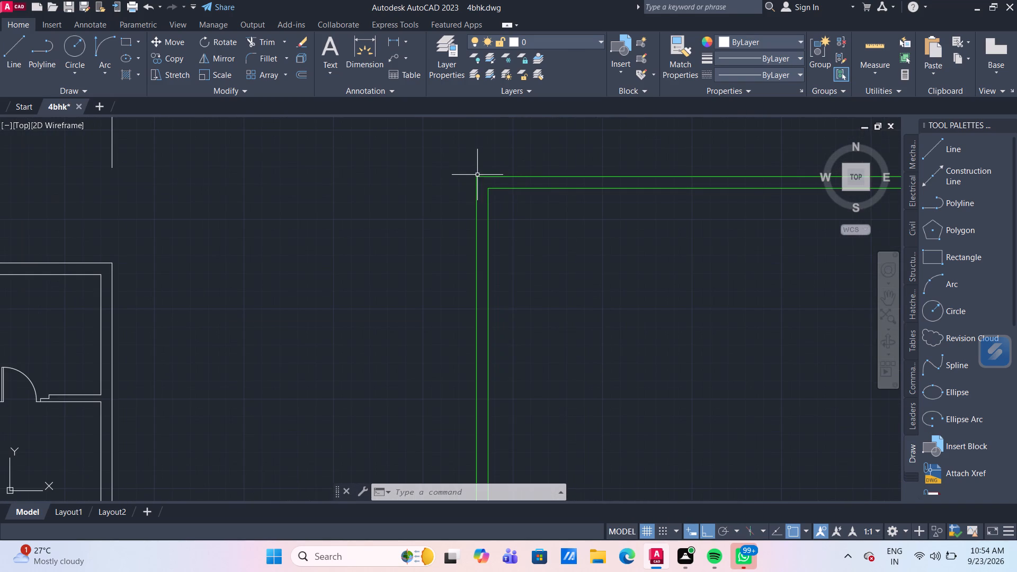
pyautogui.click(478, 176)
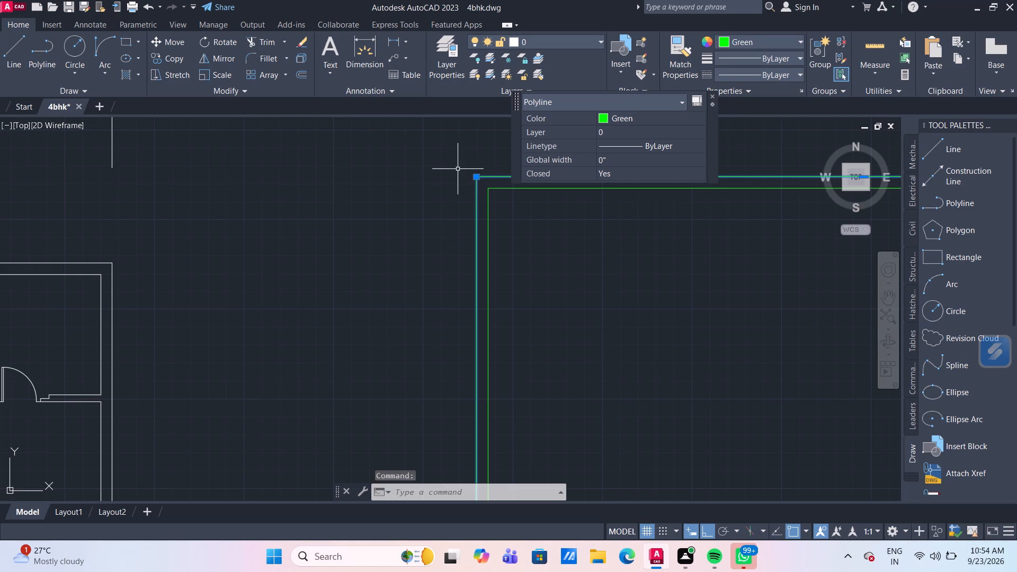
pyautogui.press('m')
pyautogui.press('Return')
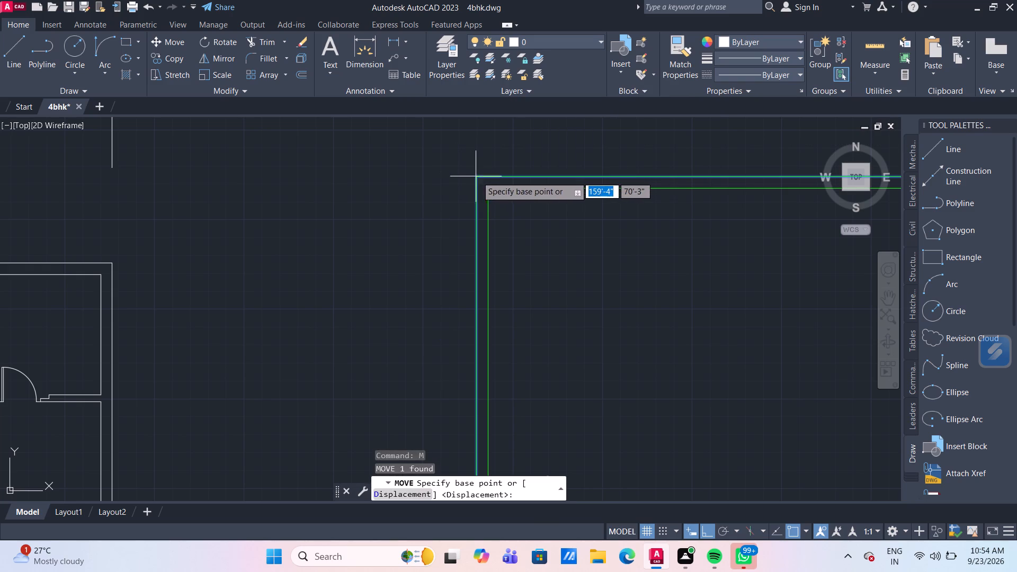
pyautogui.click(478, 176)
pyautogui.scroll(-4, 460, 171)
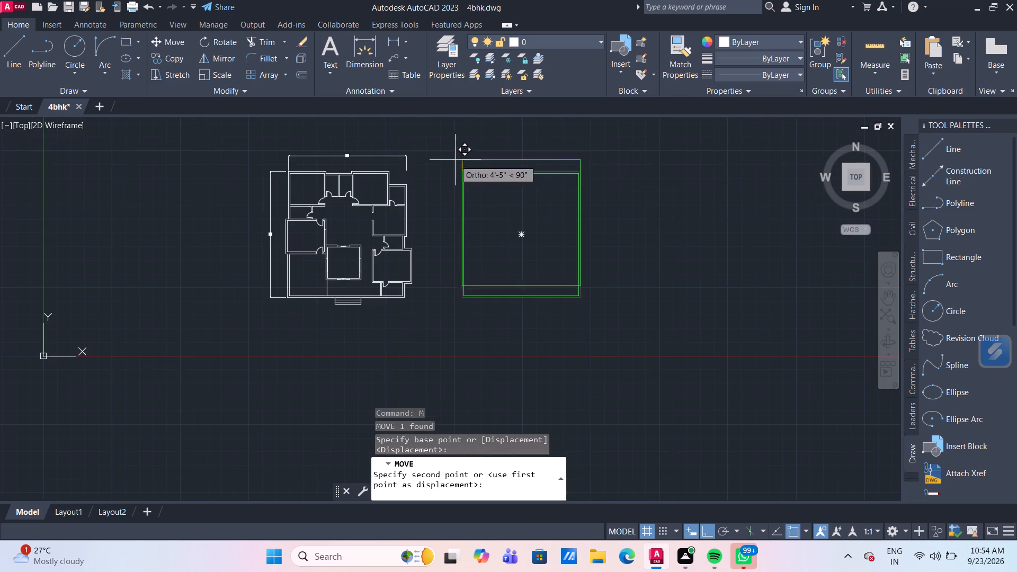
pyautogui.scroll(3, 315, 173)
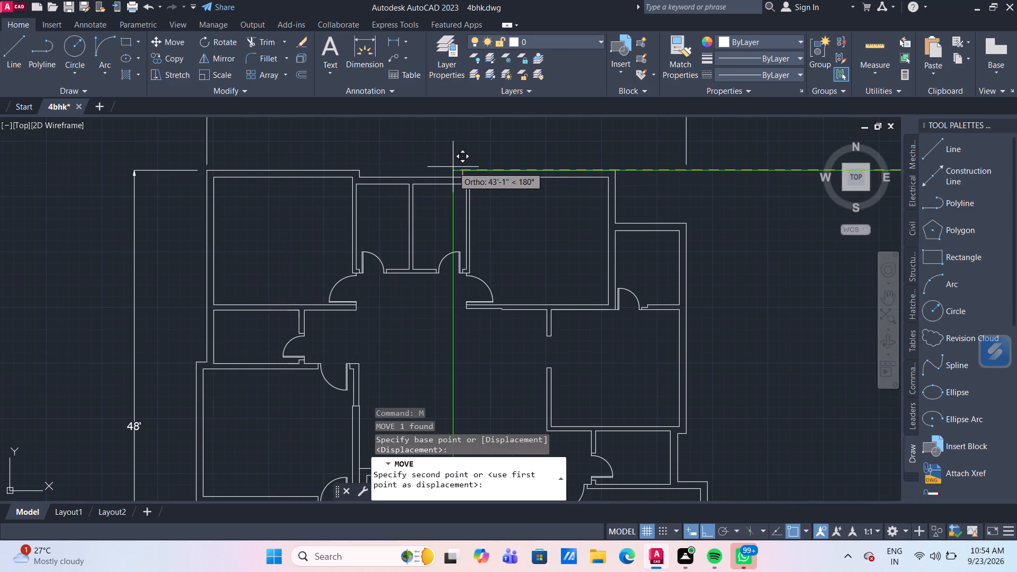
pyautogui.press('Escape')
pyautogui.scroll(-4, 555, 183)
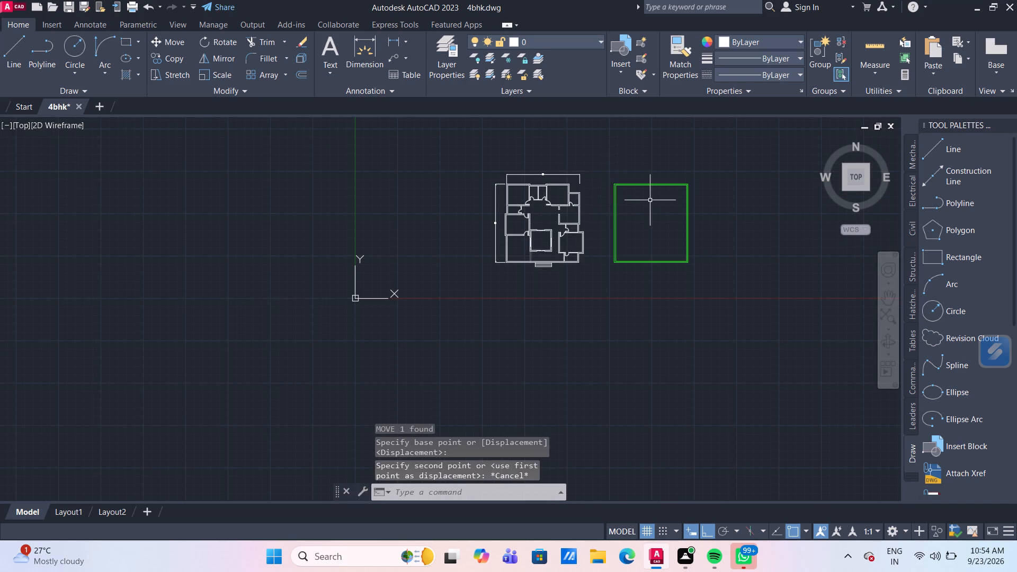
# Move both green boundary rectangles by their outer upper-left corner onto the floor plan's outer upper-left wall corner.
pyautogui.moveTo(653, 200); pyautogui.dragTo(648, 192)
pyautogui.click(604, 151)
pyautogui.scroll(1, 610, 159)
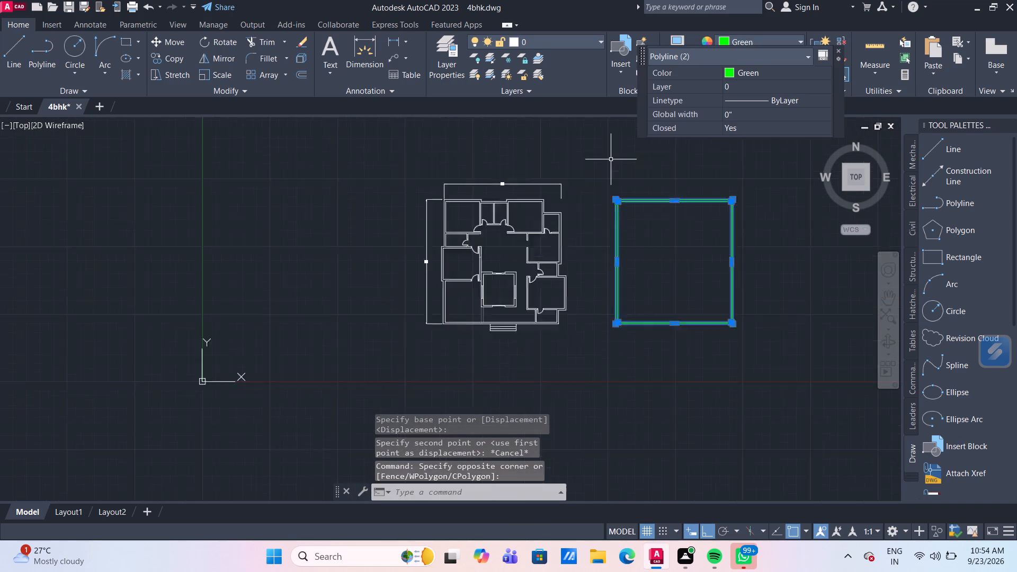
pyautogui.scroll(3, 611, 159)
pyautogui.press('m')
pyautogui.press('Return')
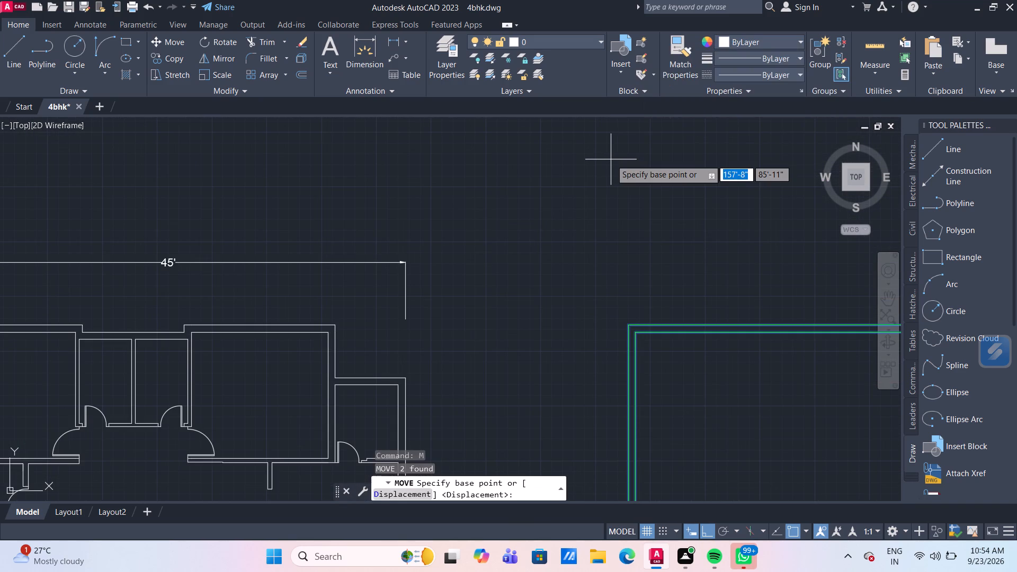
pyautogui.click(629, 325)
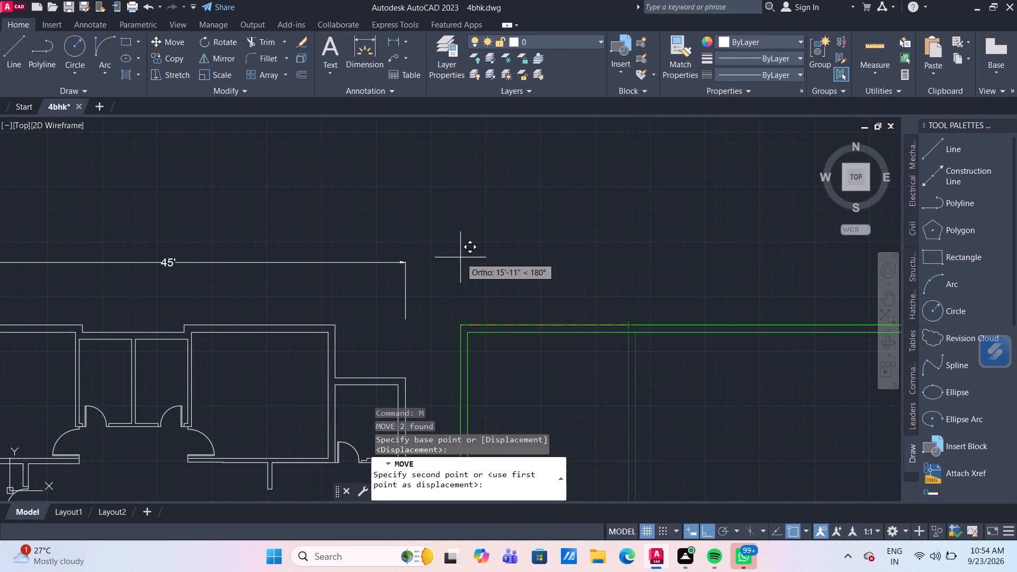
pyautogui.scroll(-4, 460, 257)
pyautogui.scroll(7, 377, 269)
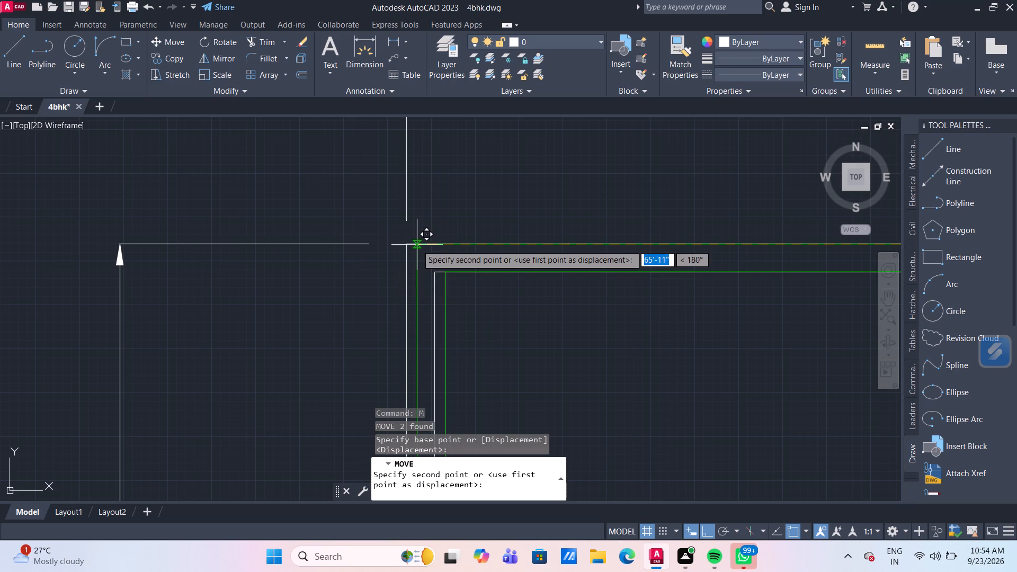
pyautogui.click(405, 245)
# Examine how the overlaid green boundary lines up with the plan's outer walls on every side.
pyautogui.scroll(-3, 405, 245)
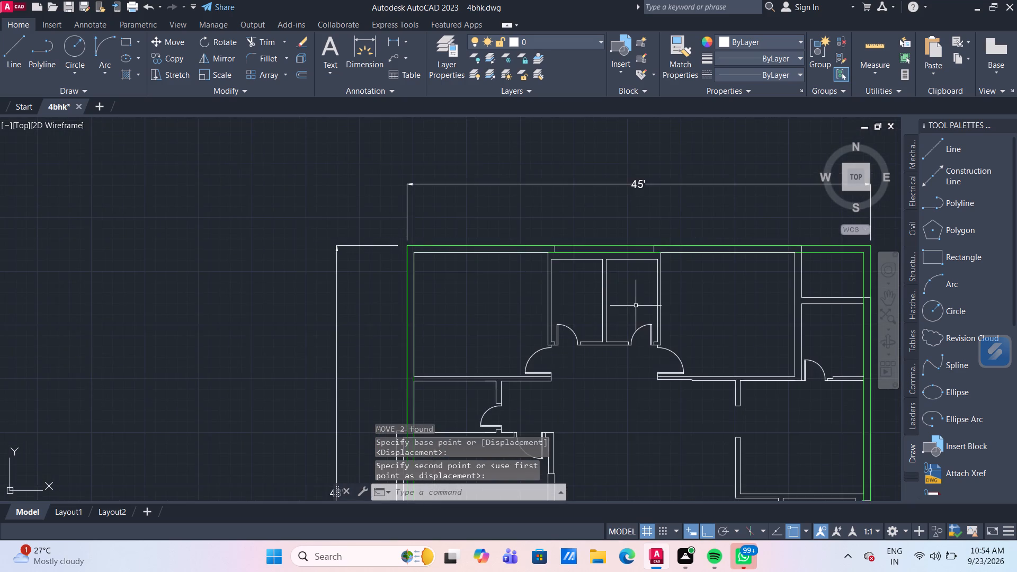
pyautogui.scroll(-3, 636, 306)
pyautogui.scroll(1, 688, 385)
pyautogui.moveTo(799, 416); pyautogui.dragTo(748, 309, button='middle')
pyautogui.scroll(3, 674, 296)
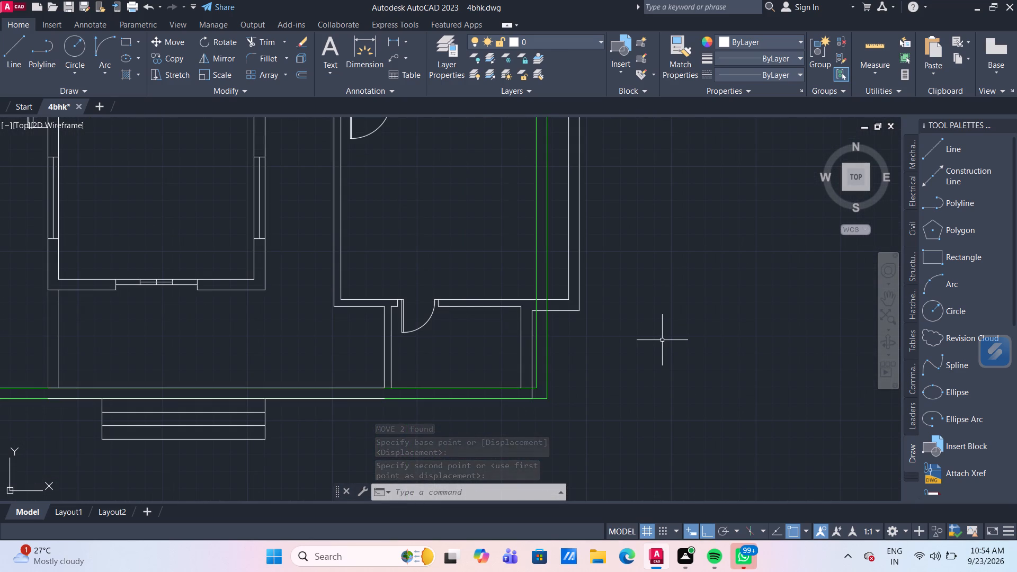
pyautogui.scroll(-3, 662, 340)
pyautogui.scroll(2, 657, 210)
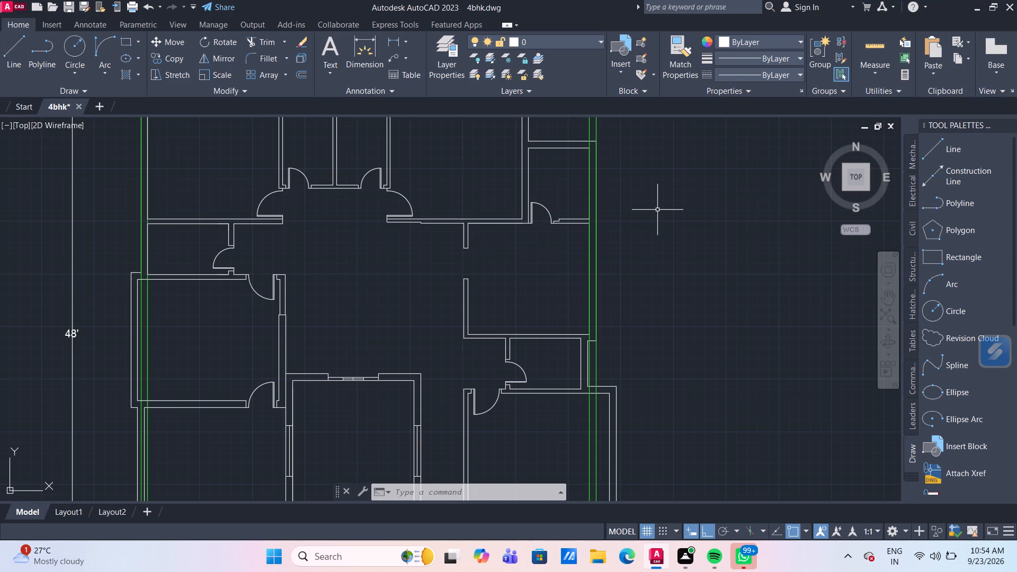
pyautogui.scroll(-3, 657, 210)
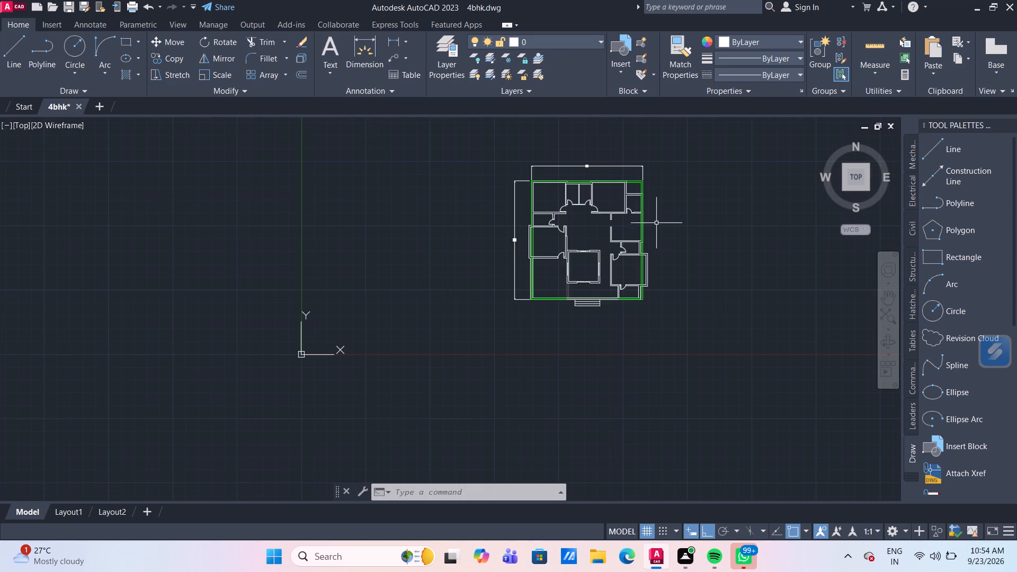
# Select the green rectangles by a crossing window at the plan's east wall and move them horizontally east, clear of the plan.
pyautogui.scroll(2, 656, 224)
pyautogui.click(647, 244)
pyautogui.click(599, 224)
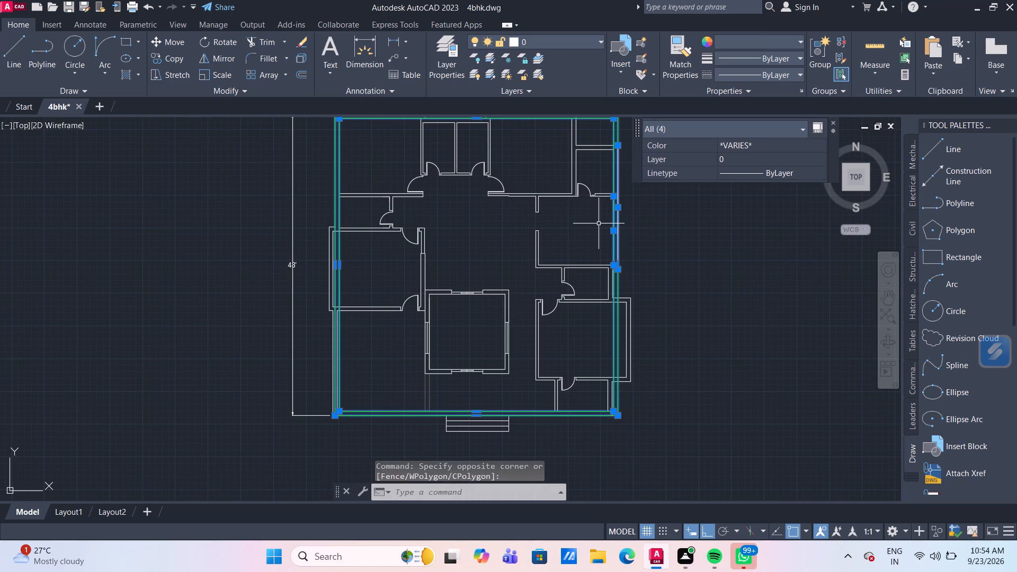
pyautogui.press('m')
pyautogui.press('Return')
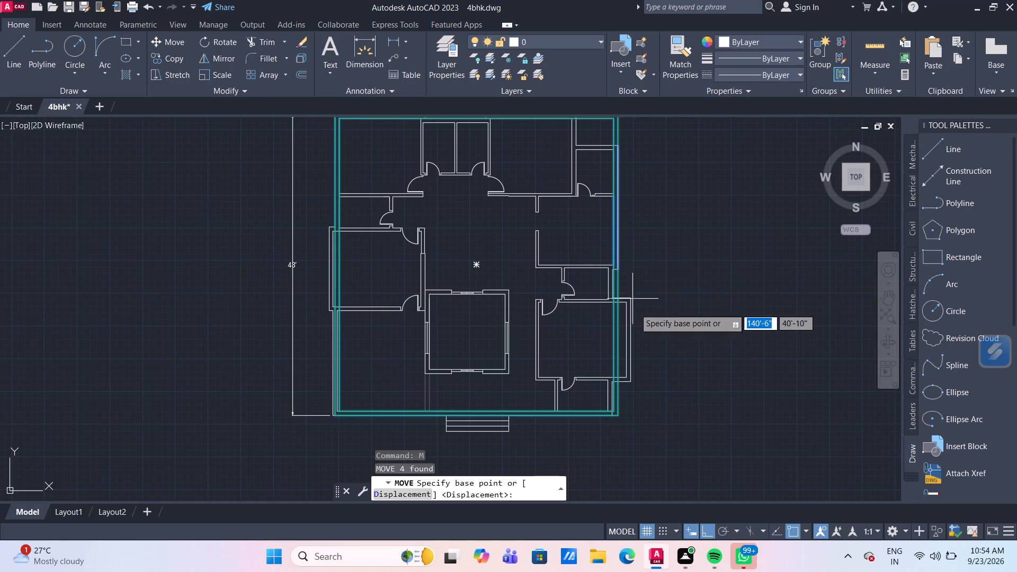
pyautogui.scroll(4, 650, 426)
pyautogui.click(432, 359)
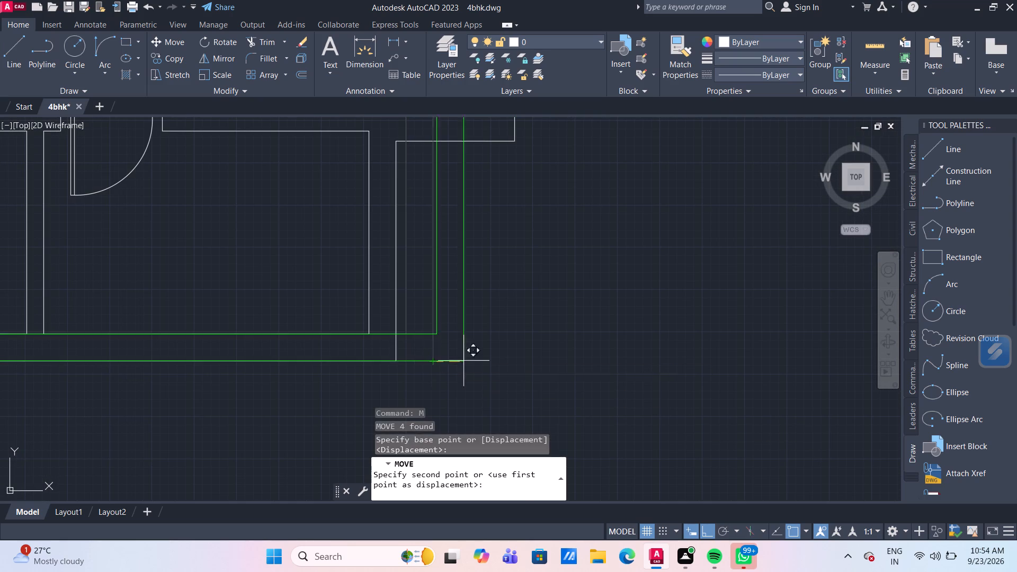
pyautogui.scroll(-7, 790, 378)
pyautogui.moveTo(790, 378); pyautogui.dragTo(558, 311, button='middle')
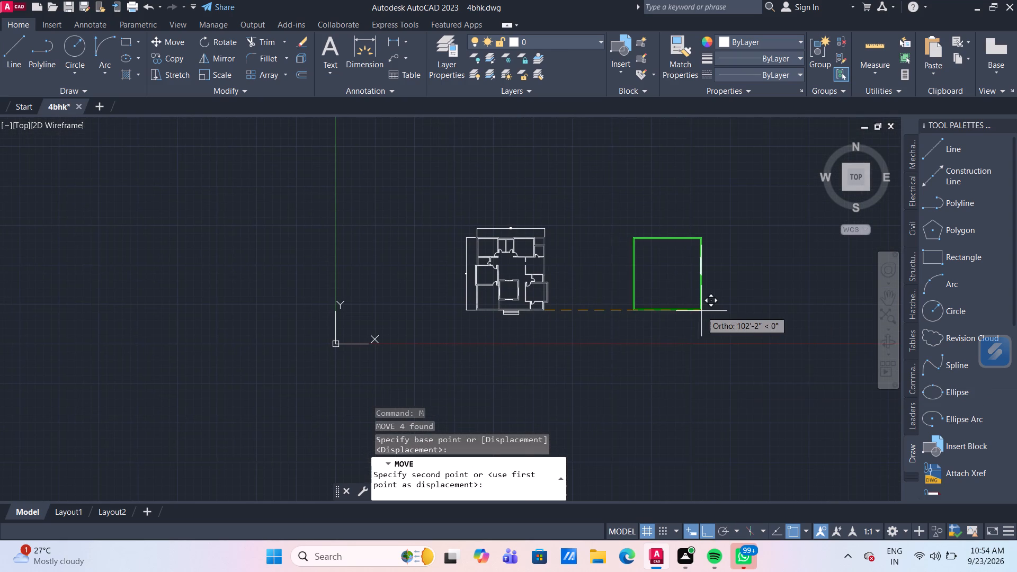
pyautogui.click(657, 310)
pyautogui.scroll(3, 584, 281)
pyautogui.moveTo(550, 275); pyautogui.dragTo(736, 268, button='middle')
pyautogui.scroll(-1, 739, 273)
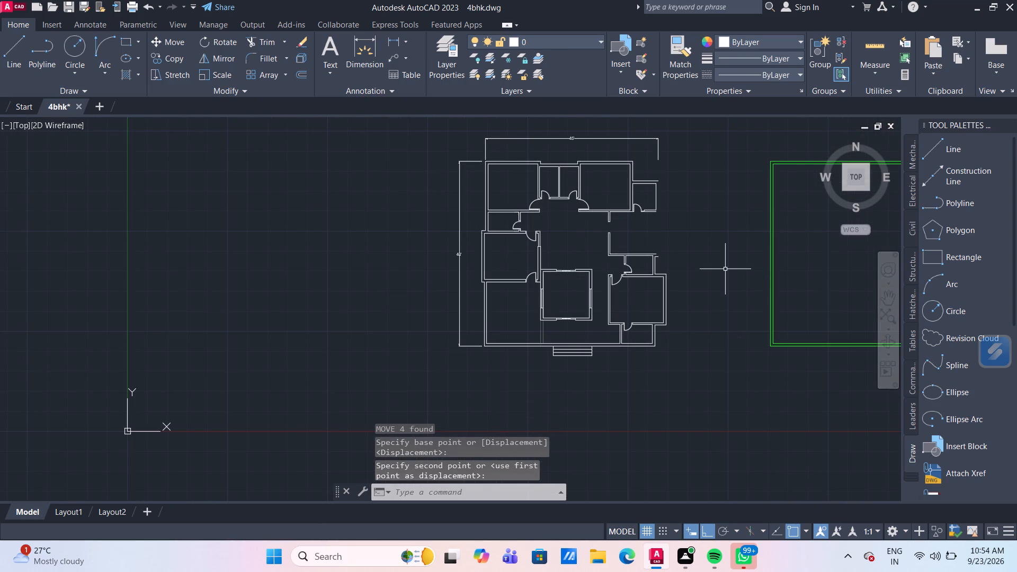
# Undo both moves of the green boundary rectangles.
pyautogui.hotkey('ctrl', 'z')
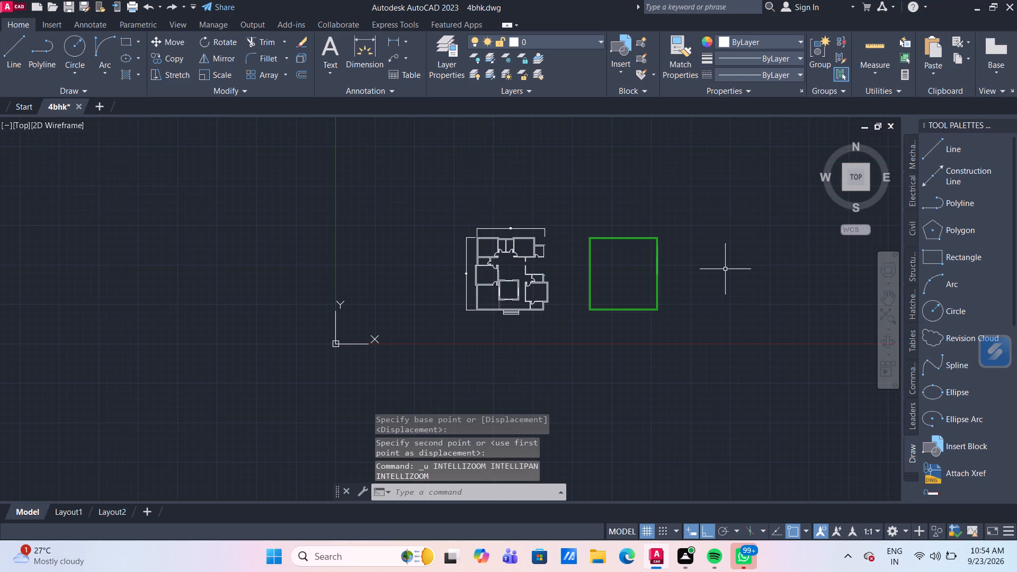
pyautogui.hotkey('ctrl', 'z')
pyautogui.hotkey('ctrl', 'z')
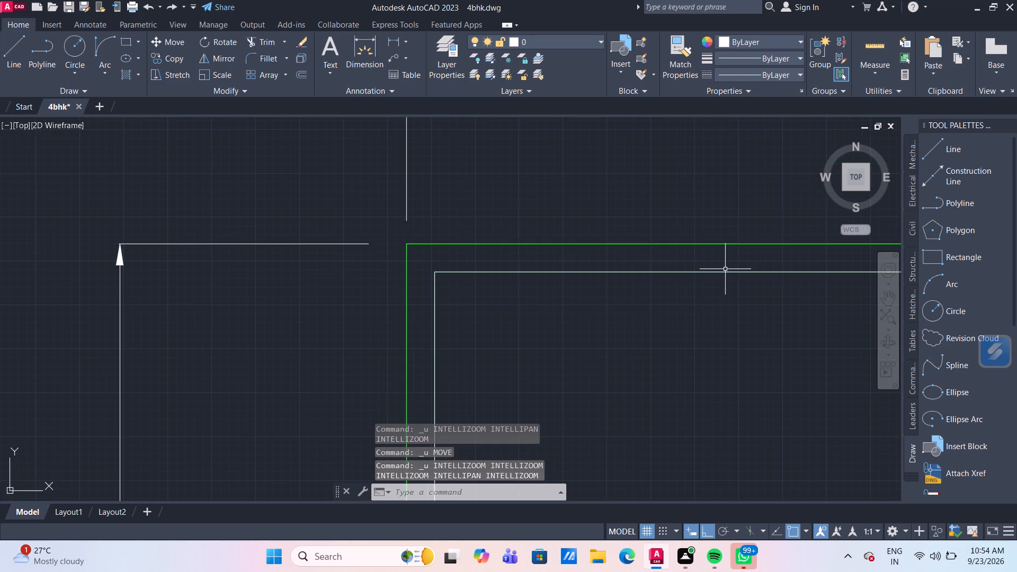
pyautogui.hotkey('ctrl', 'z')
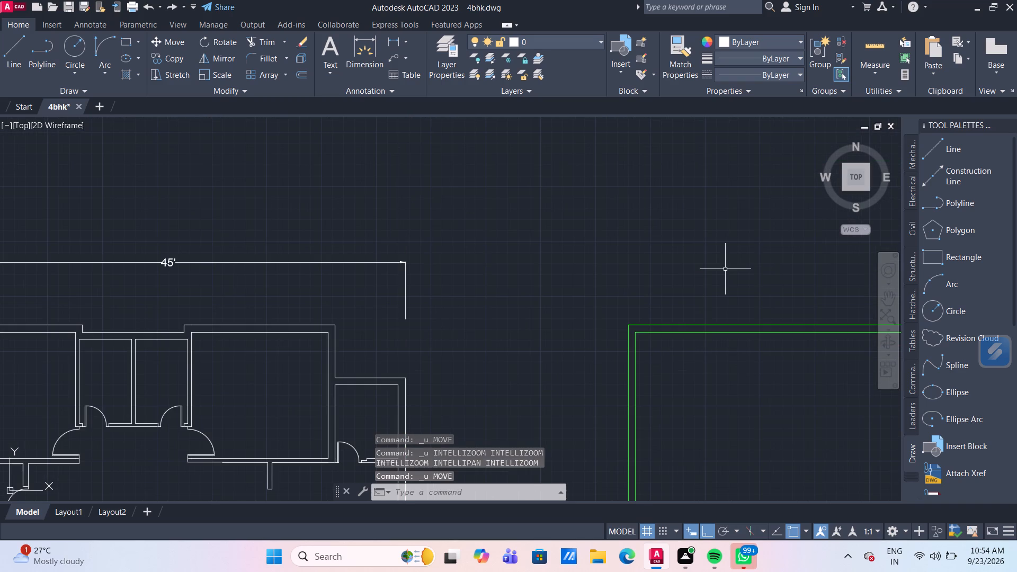
# Draw an 8" vertical line across the top wall of the small upper-right room, from the inner wall line's midpoint to the outer line.
pyautogui.scroll(-3, 526, 409)
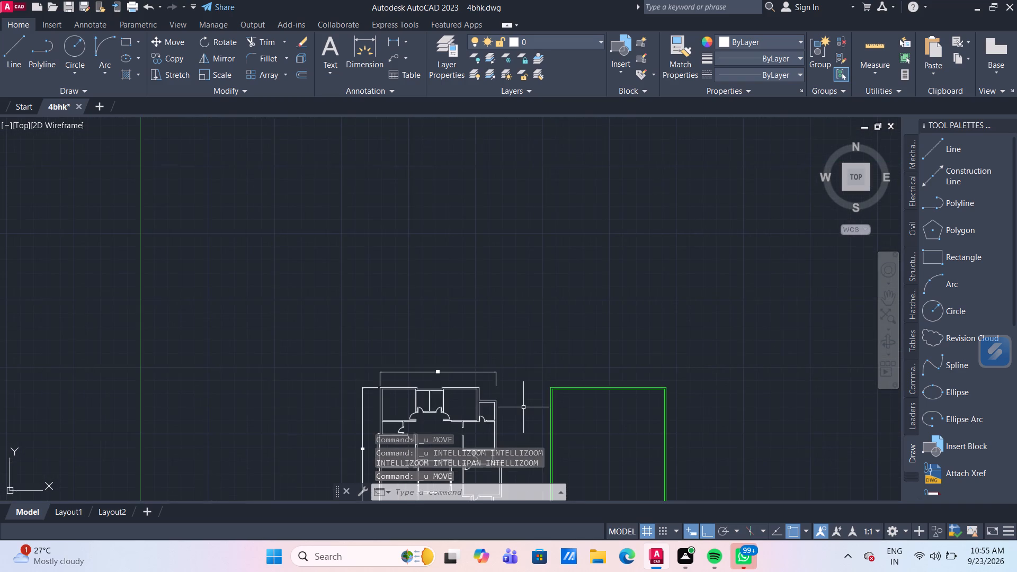
pyautogui.moveTo(523, 407); pyautogui.dragTo(528, 295, button='middle')
pyautogui.scroll(2, 528, 343)
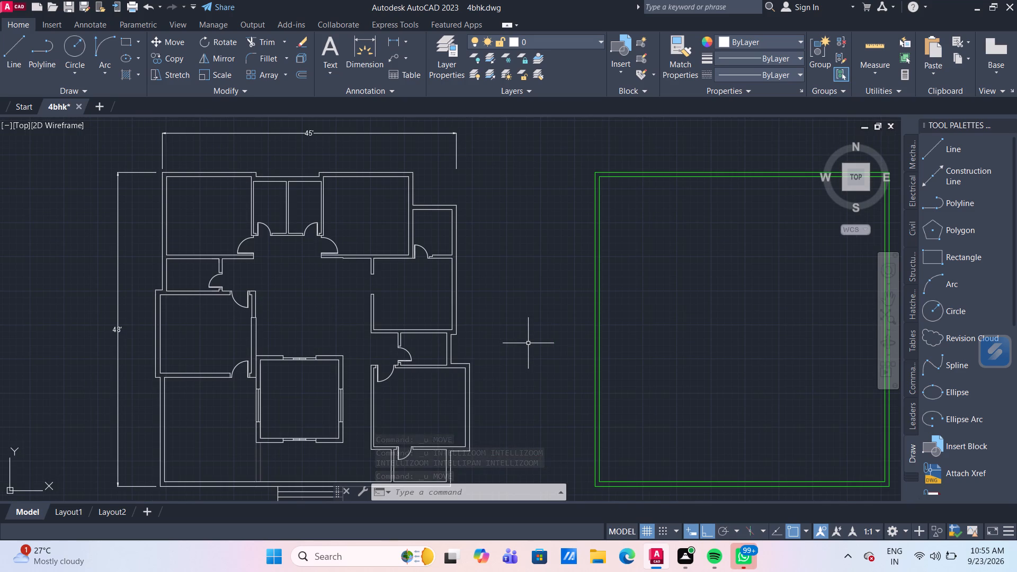
pyautogui.moveTo(529, 348); pyautogui.dragTo(550, 297, button='middle')
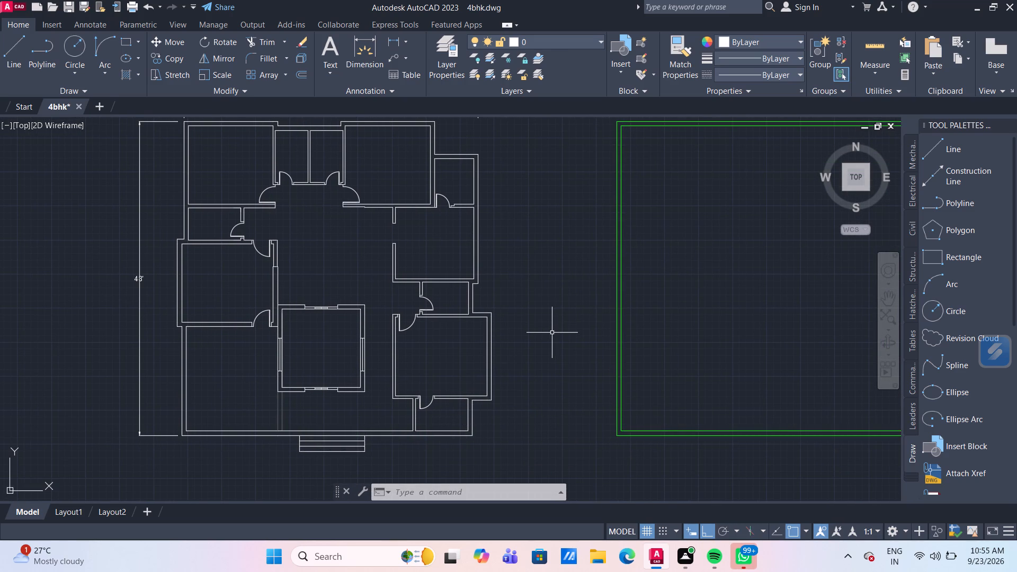
pyautogui.moveTo(529, 381); pyautogui.dragTo(538, 381, button='middle')
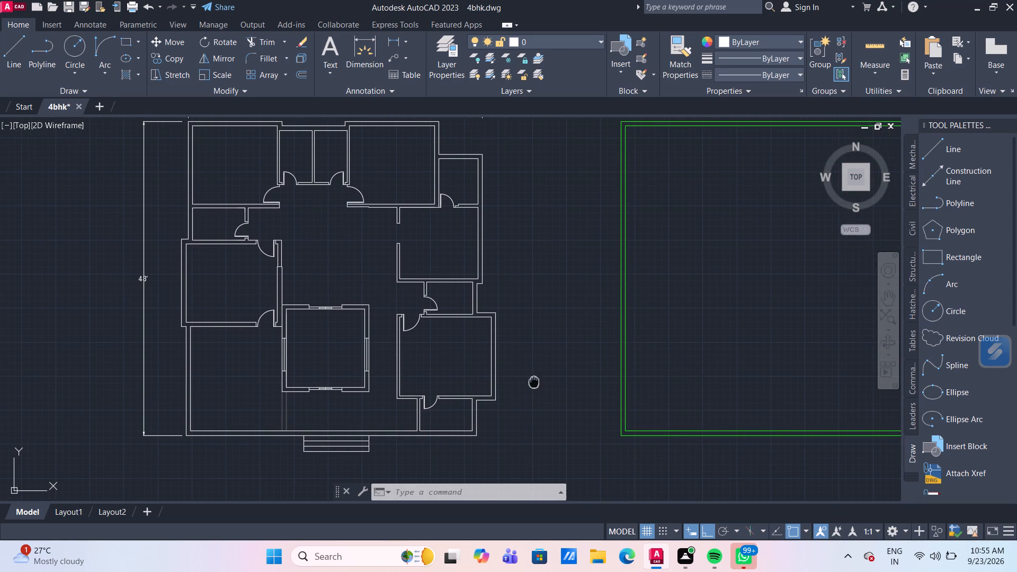
pyautogui.moveTo(538, 381); pyautogui.dragTo(571, 372, button='middle')
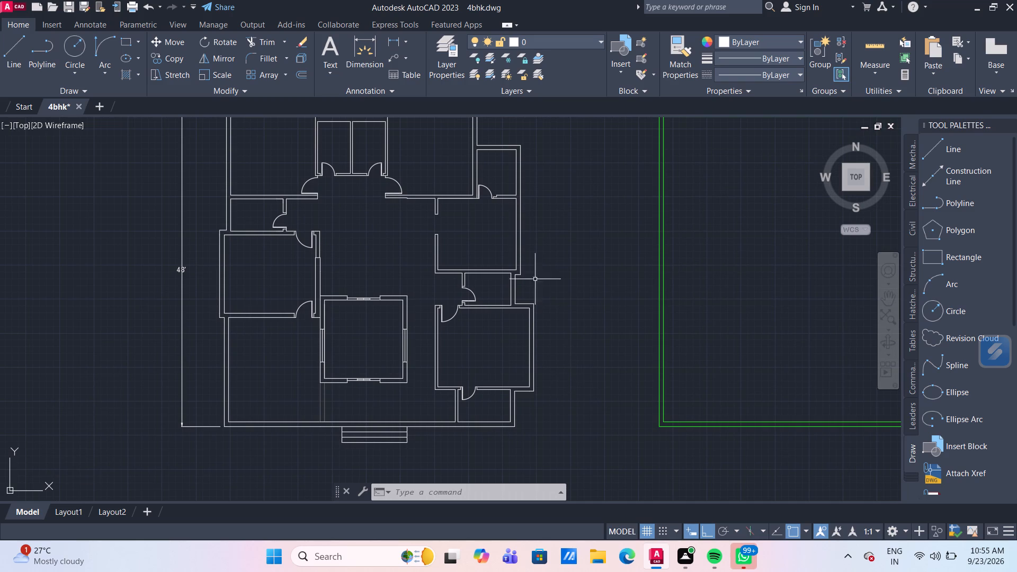
pyautogui.scroll(3, 492, 177)
pyautogui.moveTo(505, 169); pyautogui.dragTo(506, 335, button='middle')
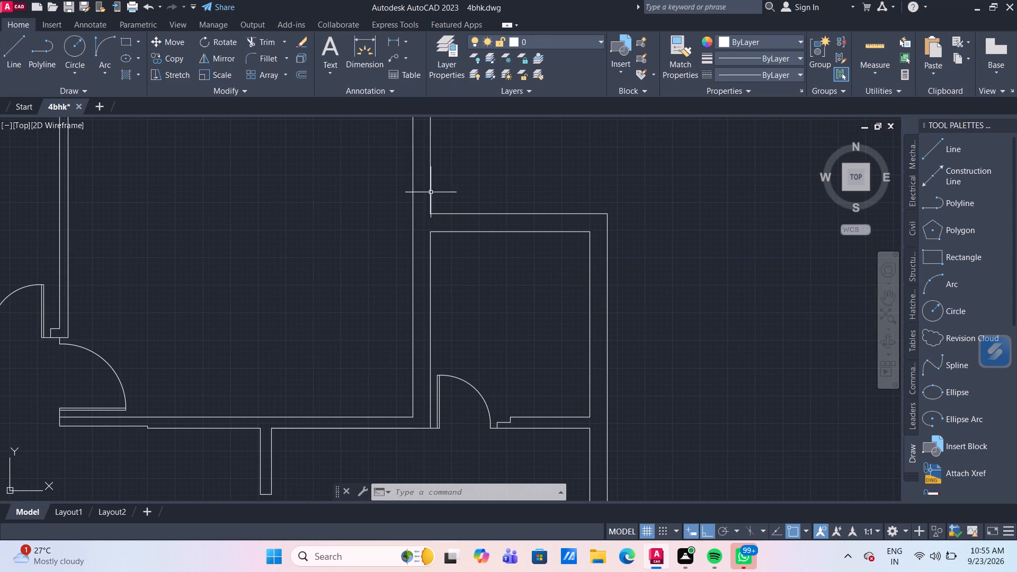
pyautogui.click(20, 55)
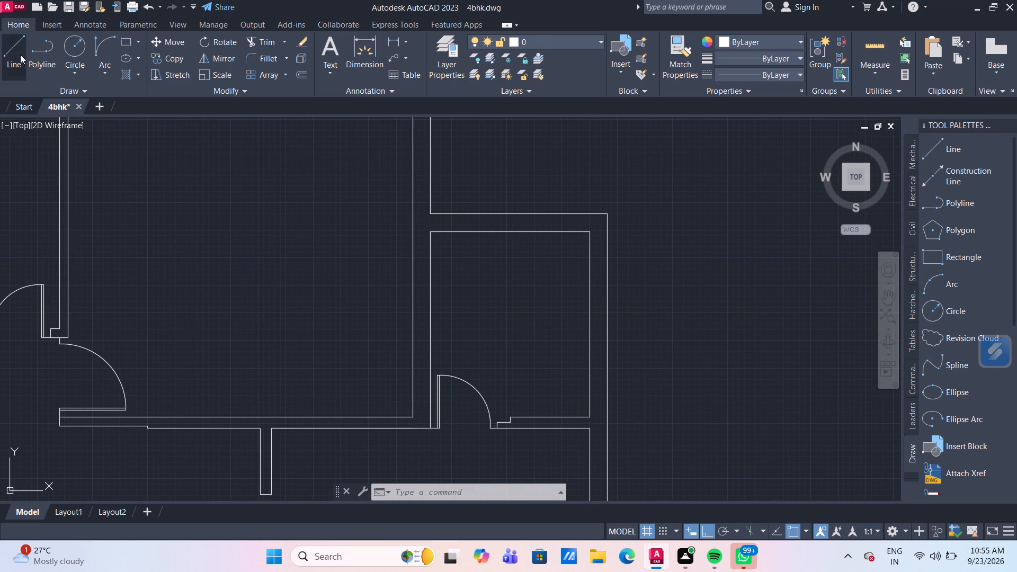
pyautogui.scroll(1, 467, 221)
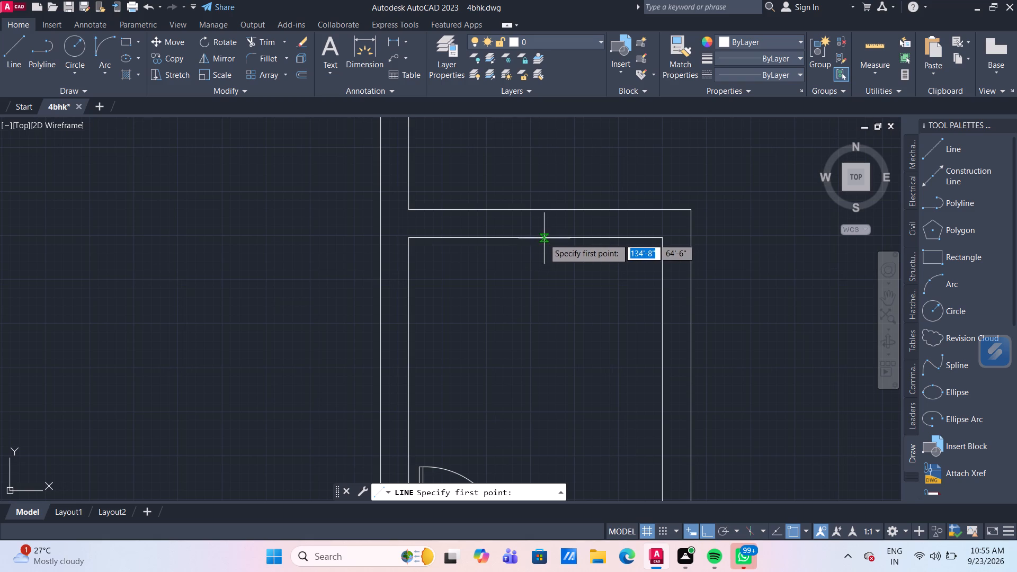
pyautogui.click(534, 239)
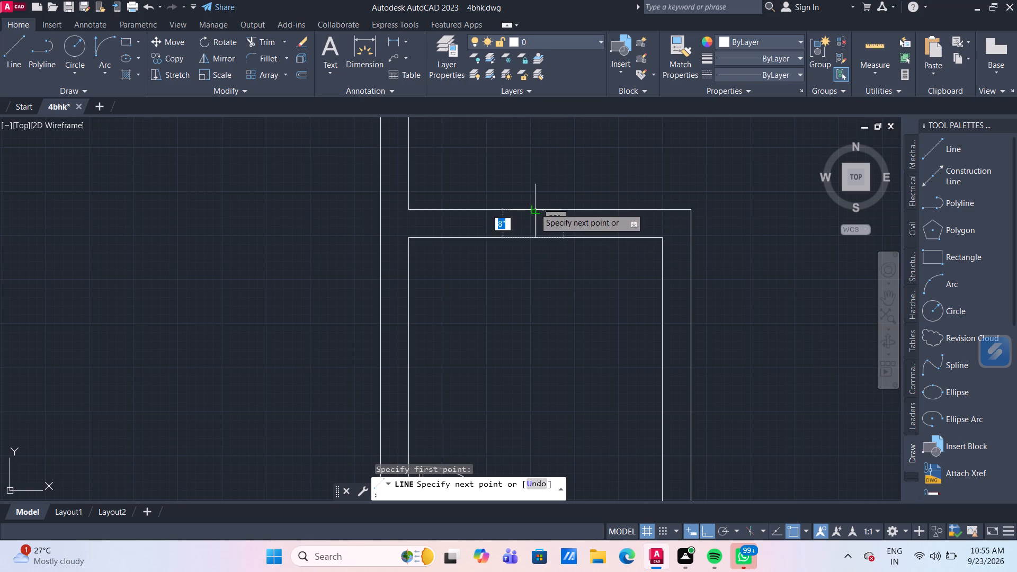
pyautogui.click(534, 208)
pyautogui.press('Return')
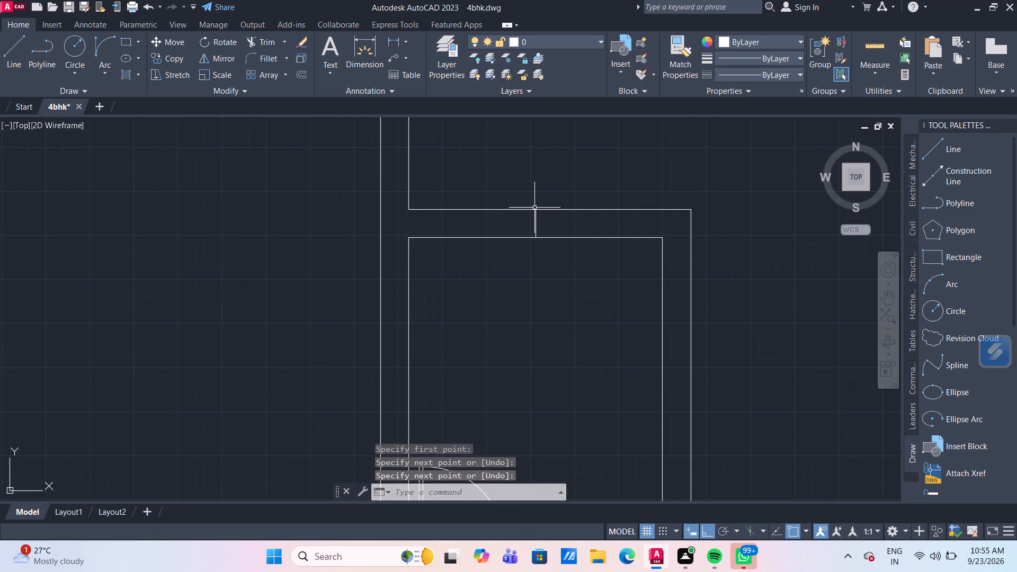
# Offset the 8" line in the small upper-right room's top wall by 1'3" to the west.
pyautogui.press('o')
pyautogui.press('Return')
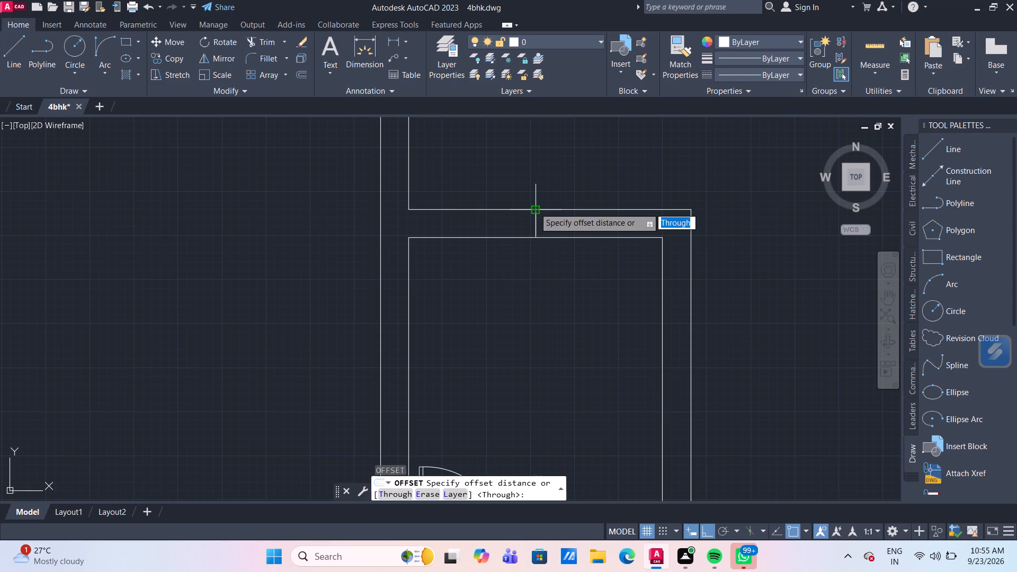
pyautogui.press('Return')
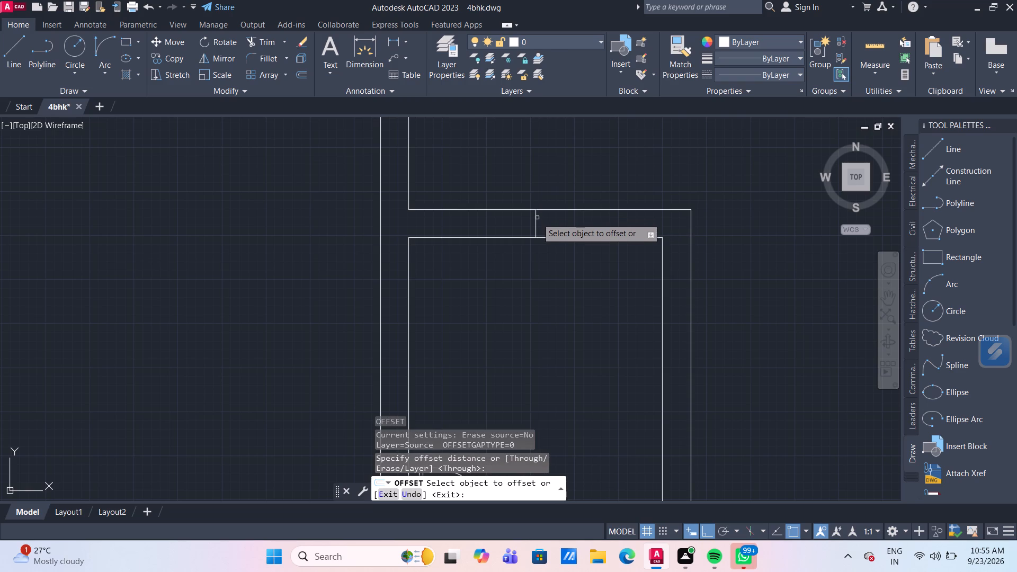
pyautogui.click(534, 222)
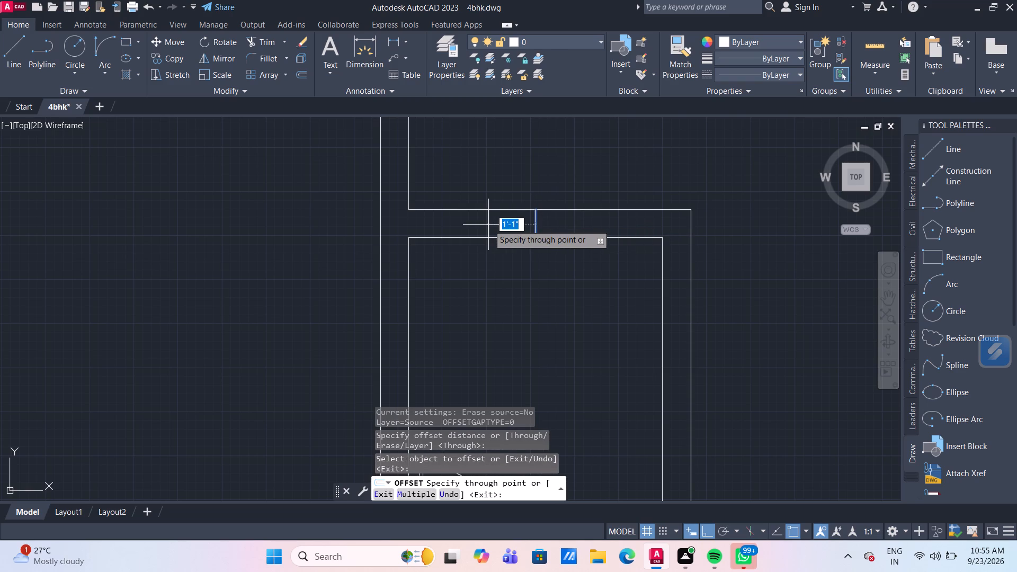
pyautogui.write('1\'3"')
pyautogui.press('Return')
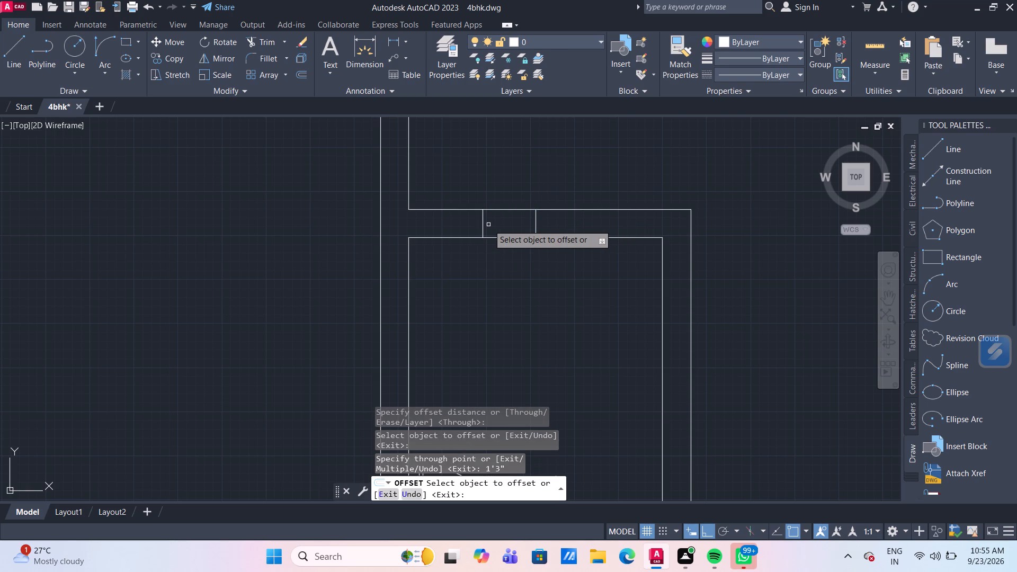
pyautogui.scroll(-2, 504, 264)
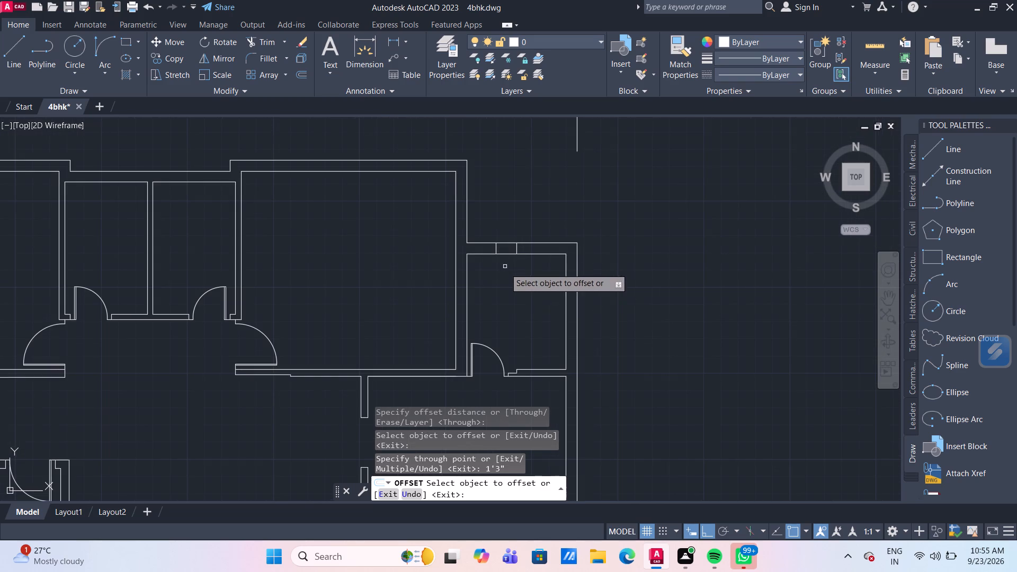
pyautogui.press('Escape')
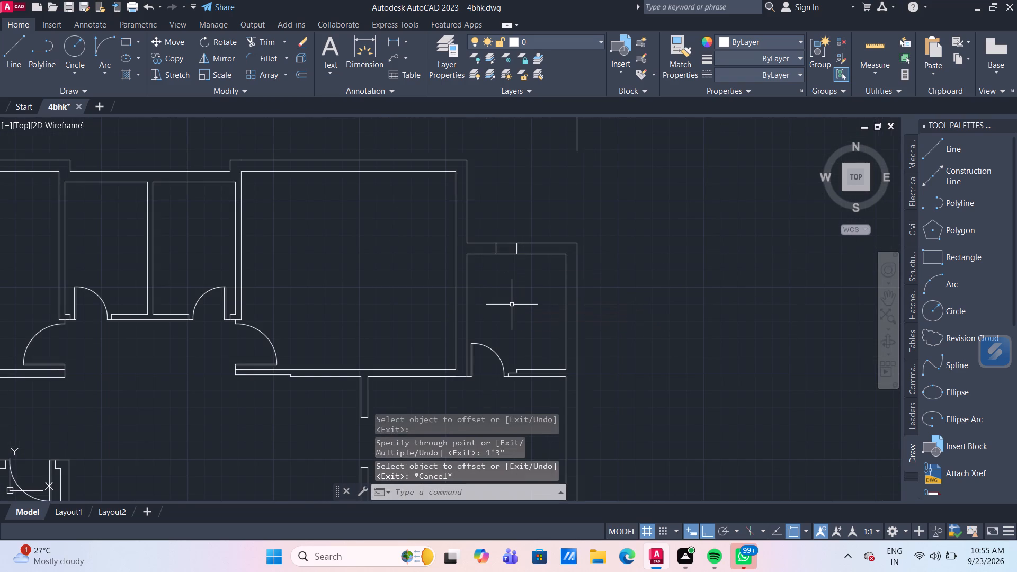
# Copy the small upper-right room's door about 12' east, into the empty space outside the plan.
pyautogui.moveTo(495, 359); pyautogui.dragTo(470, 292, button='middle')
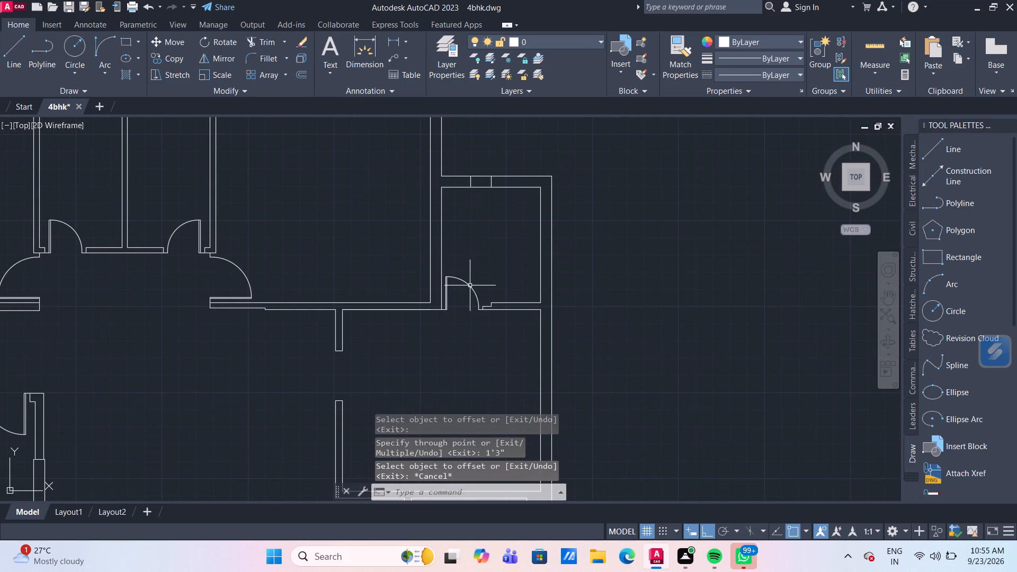
pyautogui.click(471, 284)
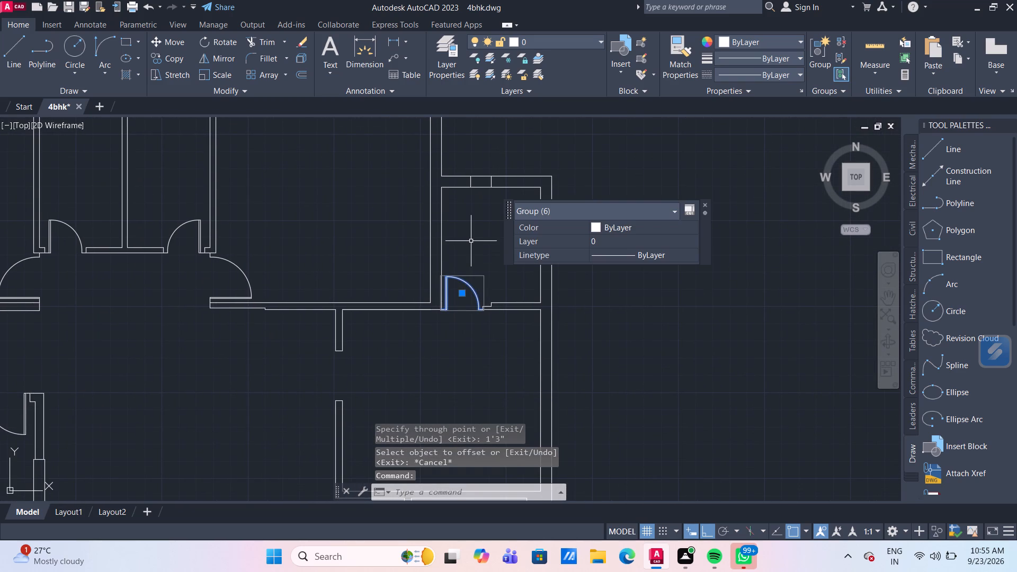
pyautogui.write('co')
pyautogui.press('Return')
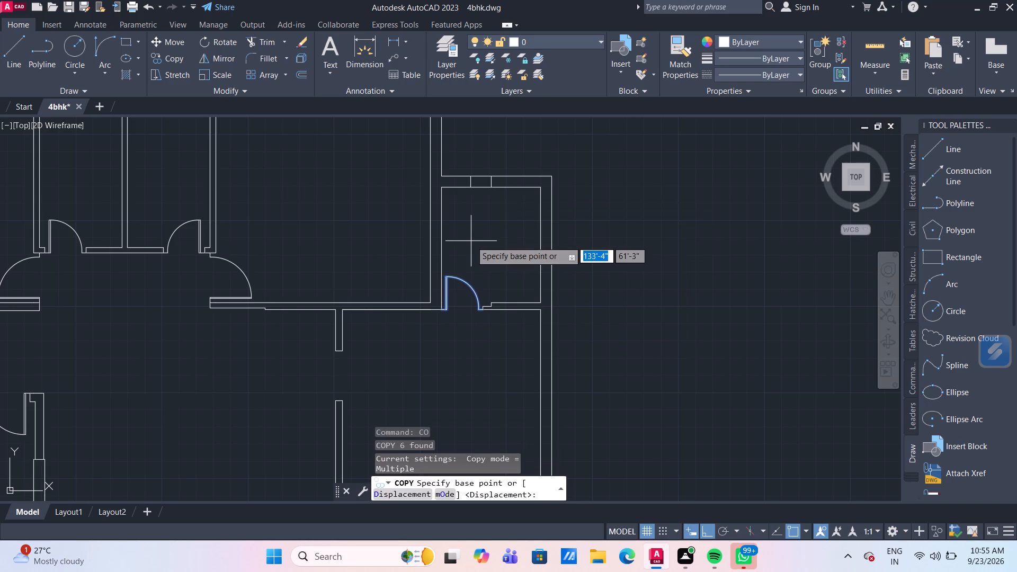
pyautogui.click(471, 241)
pyautogui.click(670, 266)
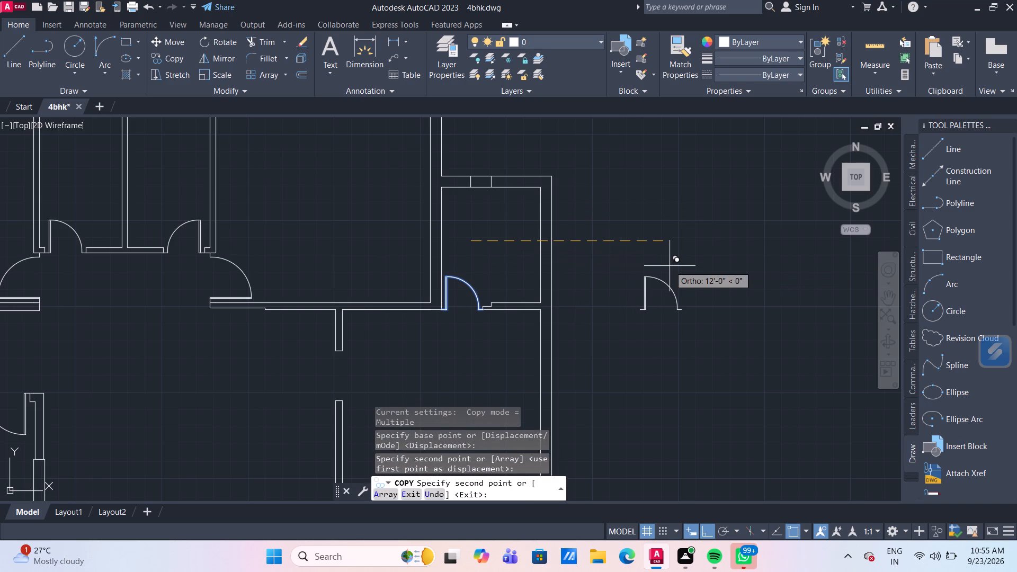
pyautogui.press('Escape')
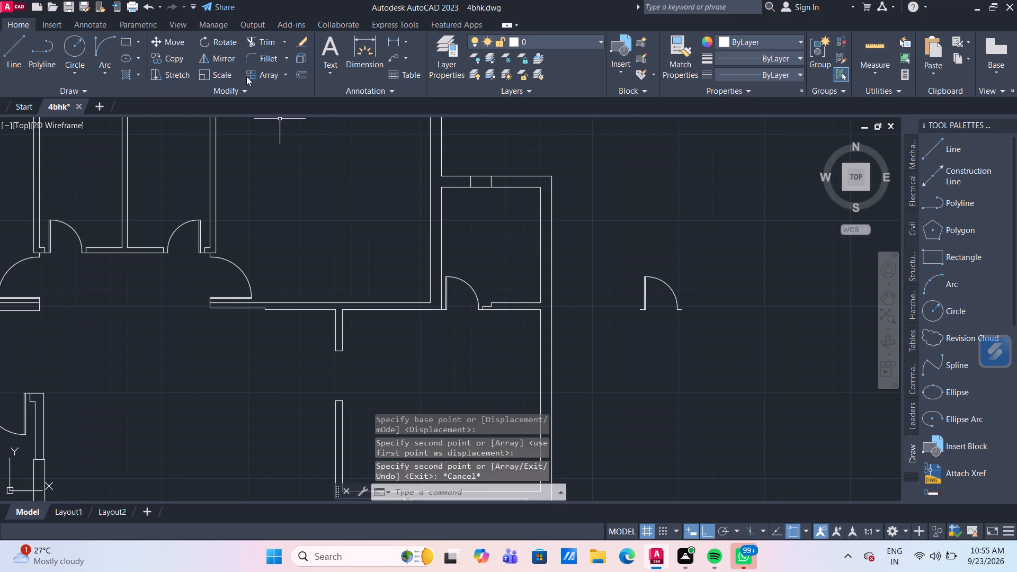
# Mirror the copied door about a horizontal line through the top of its leaf, erasing the source.
pyautogui.click(221, 40)
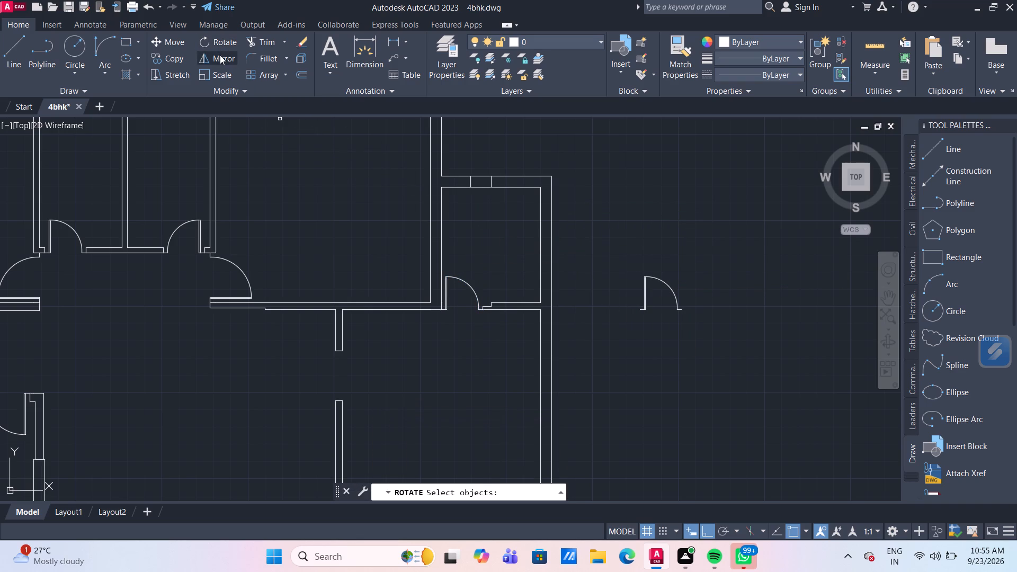
pyautogui.click(220, 55)
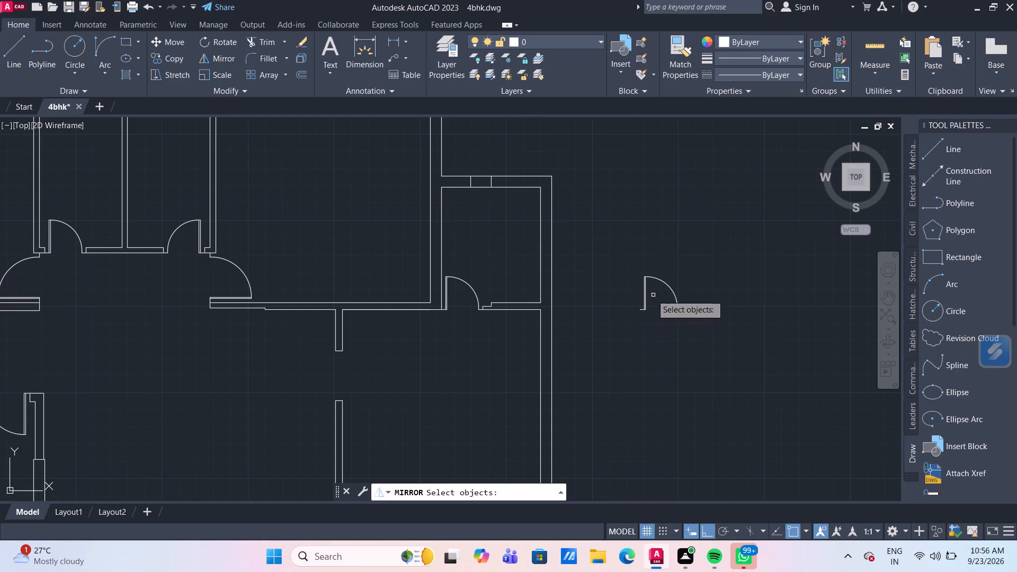
pyautogui.click(645, 291)
pyautogui.press('Return')
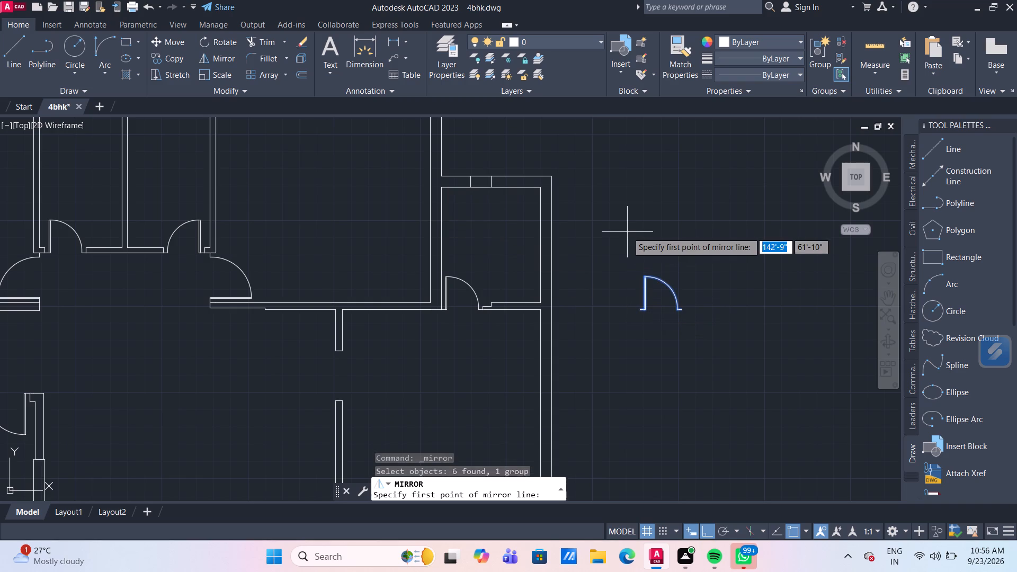
pyautogui.click(641, 278)
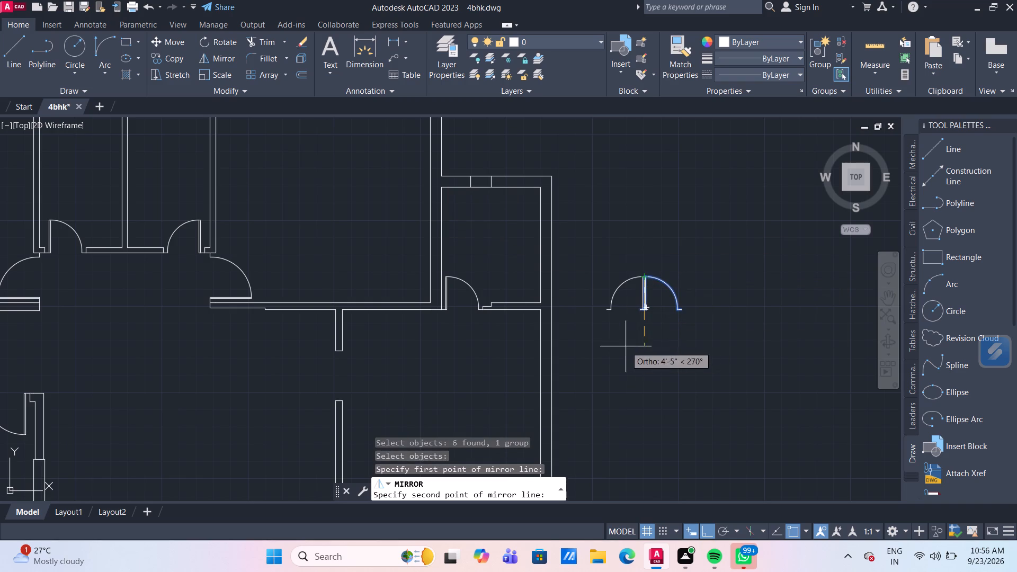
pyautogui.click(609, 269)
pyautogui.moveTo(638, 302); pyautogui.dragTo(609, 269)
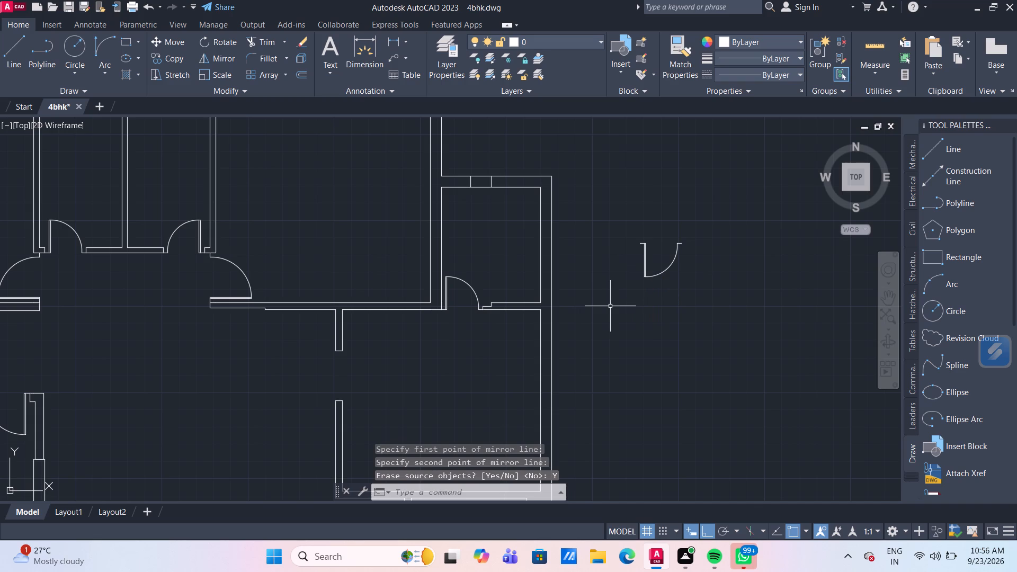
# Mirror the flipped door about a vertical line through its east end, erasing the source.
pyautogui.moveTo(694, 284); pyautogui.dragTo(678, 272)
pyautogui.click(628, 227)
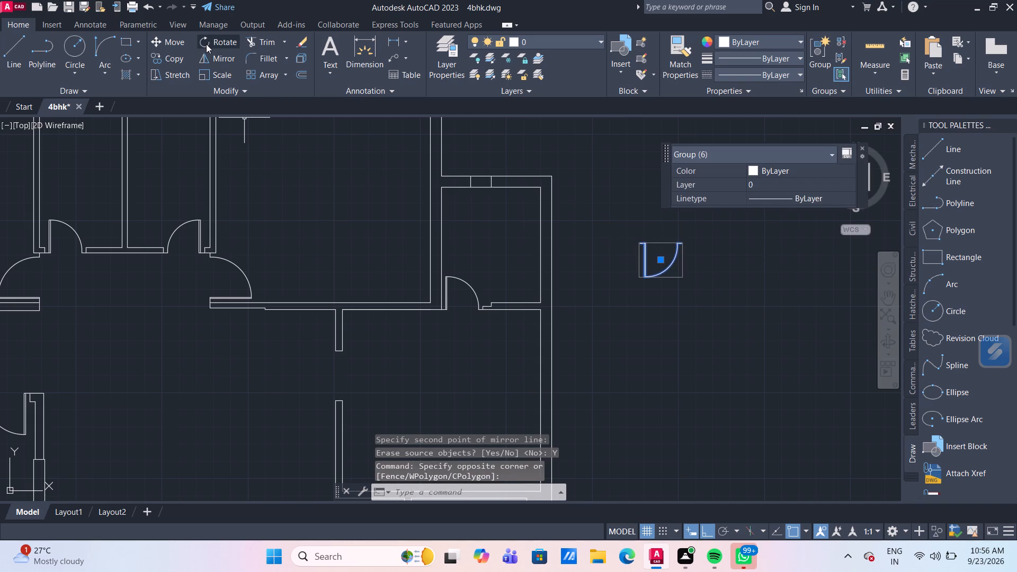
pyautogui.click(235, 55)
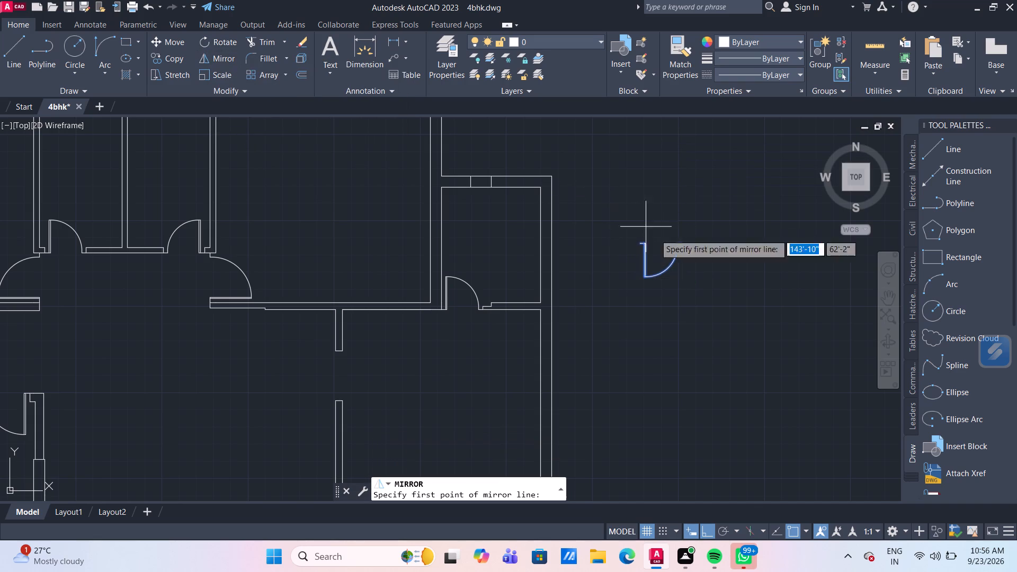
pyautogui.click(683, 248)
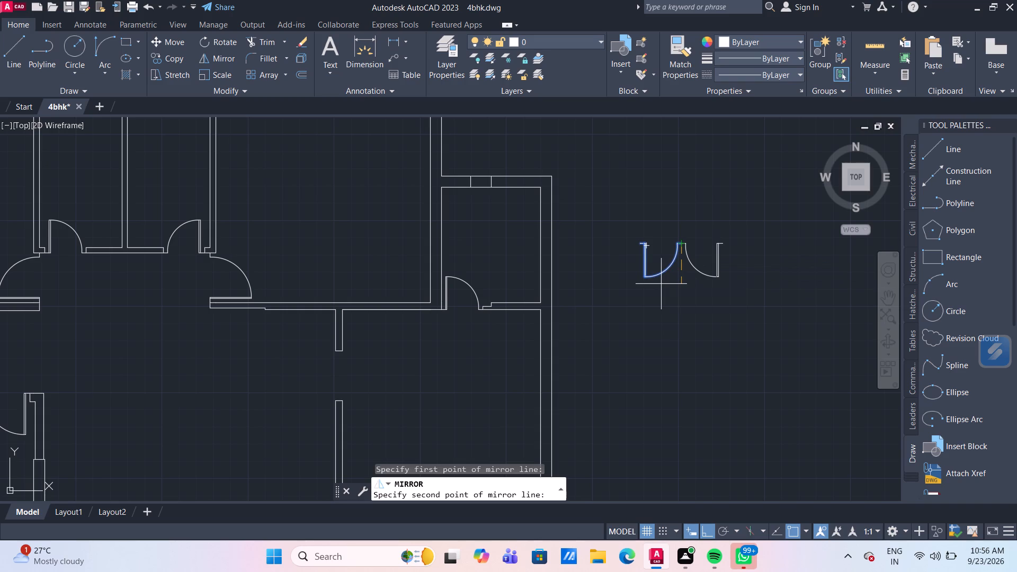
pyautogui.click(661, 284)
pyautogui.moveTo(692, 311); pyautogui.dragTo(661, 284)
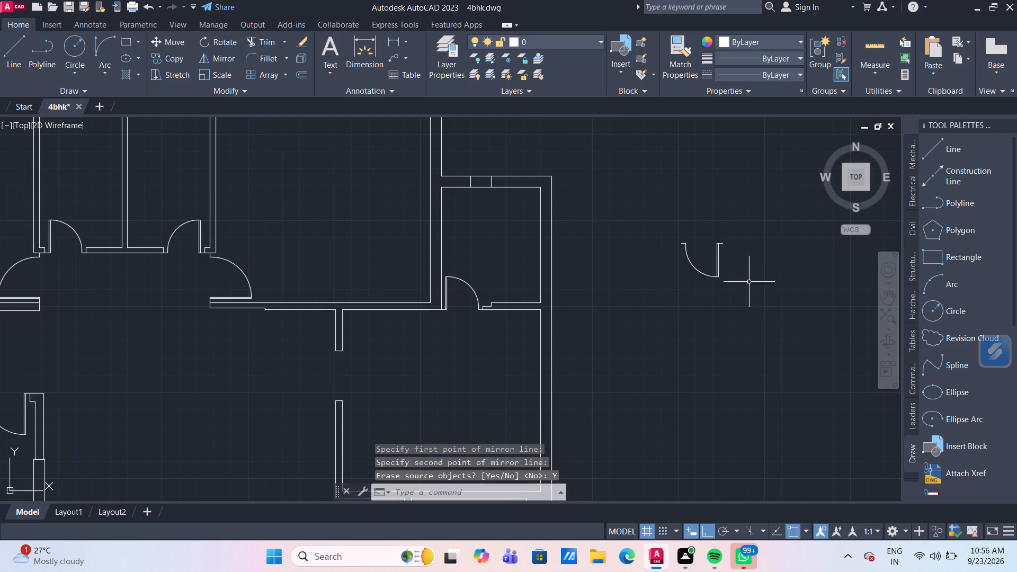
# Move the mirrored door by its upper west corner to the offset line's upper end on the small room's top wall.
pyautogui.scroll(2, 734, 265)
pyautogui.moveTo(751, 326); pyautogui.dragTo(720, 298)
pyautogui.click(611, 211)
pyautogui.scroll(-2, 585, 186)
pyautogui.moveTo(569, 205); pyautogui.dragTo(536, 276, button='middle')
pyautogui.scroll(1, 534, 264)
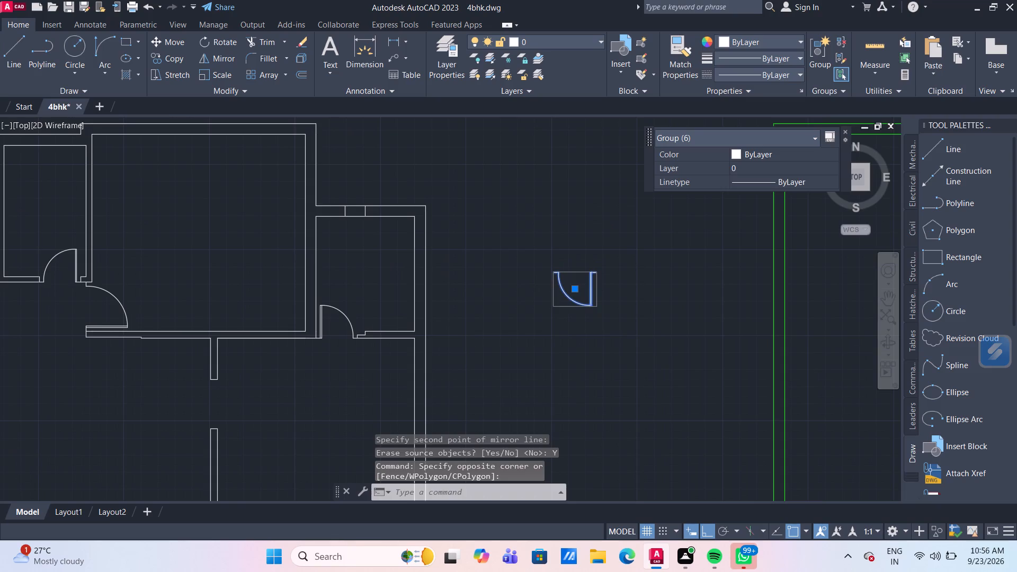
pyautogui.press('m')
pyautogui.press('Return')
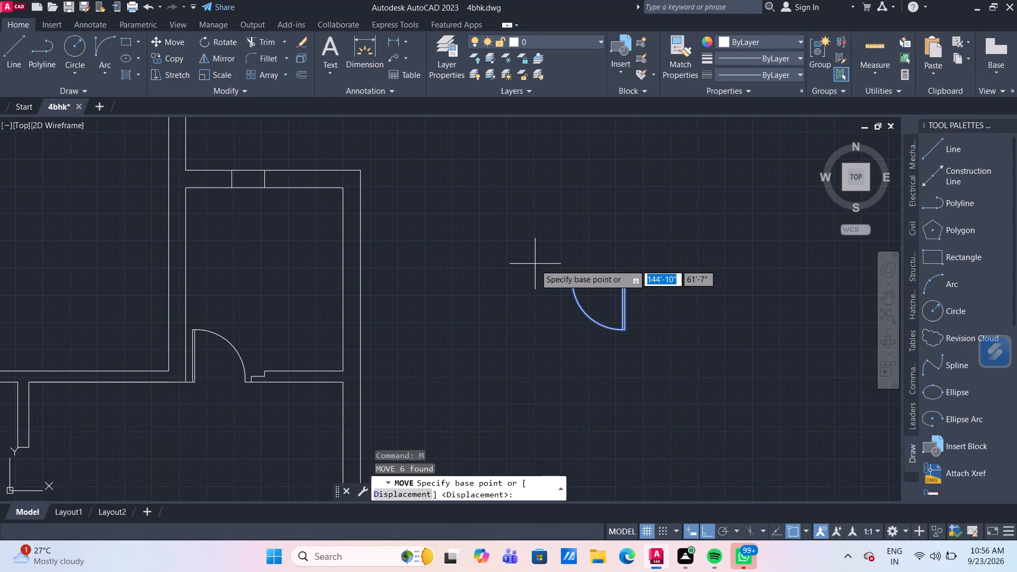
pyautogui.click(564, 279)
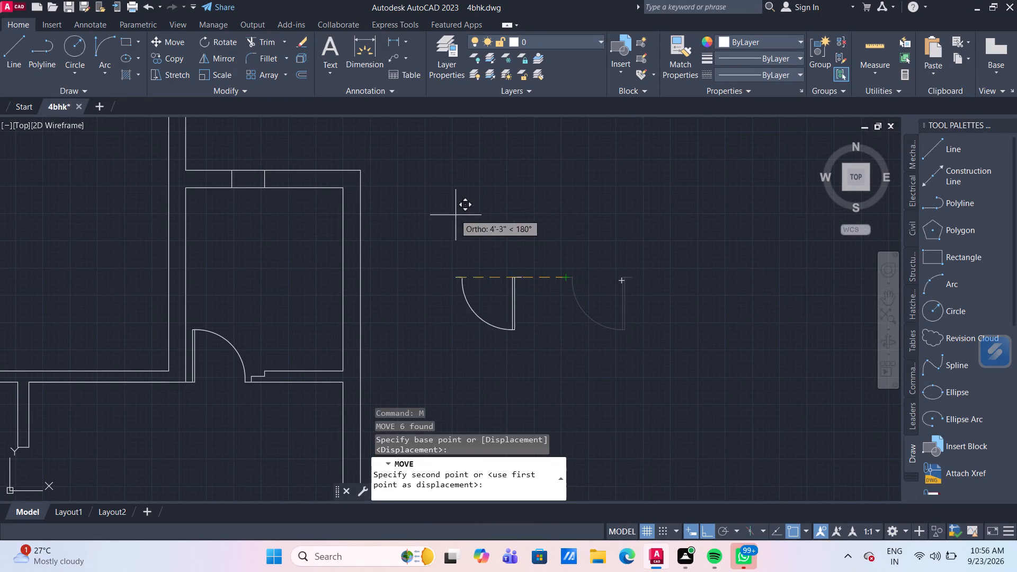
pyautogui.scroll(2, 270, 172)
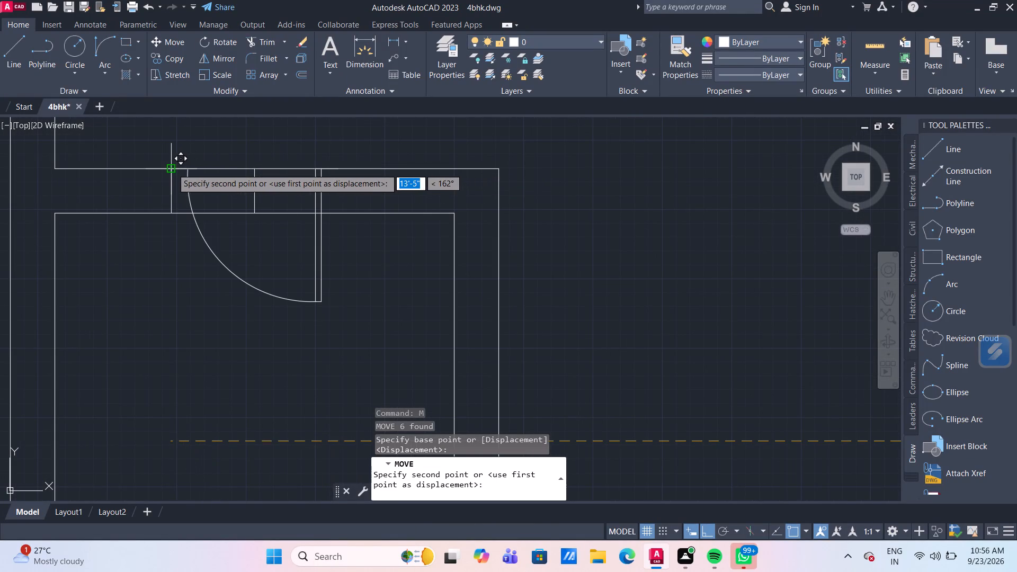
pyautogui.click(172, 168)
pyautogui.press('Escape')
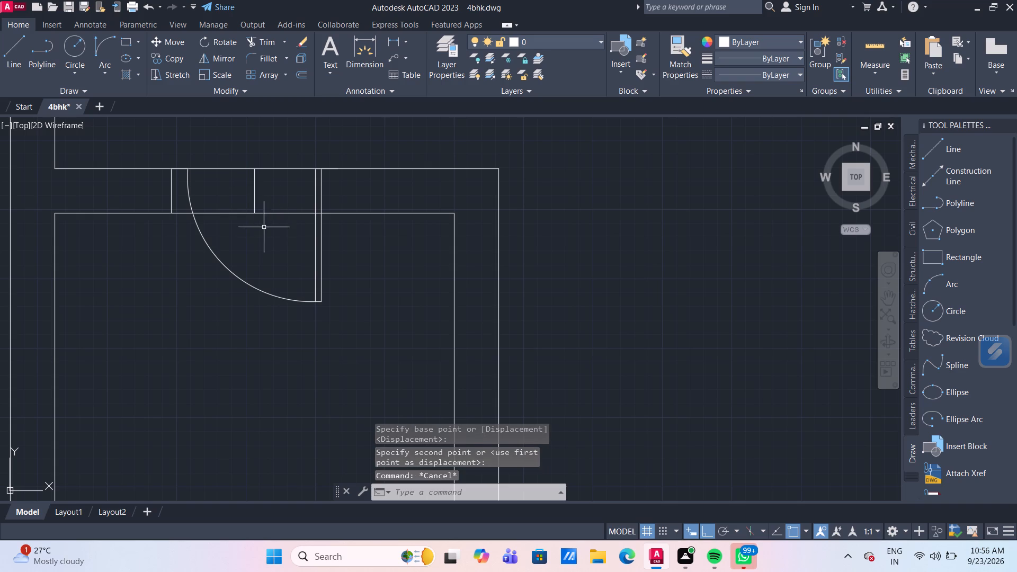
# Delete the original 8" line at the middle of the small upper-right room's top wall.
pyautogui.click(255, 199)
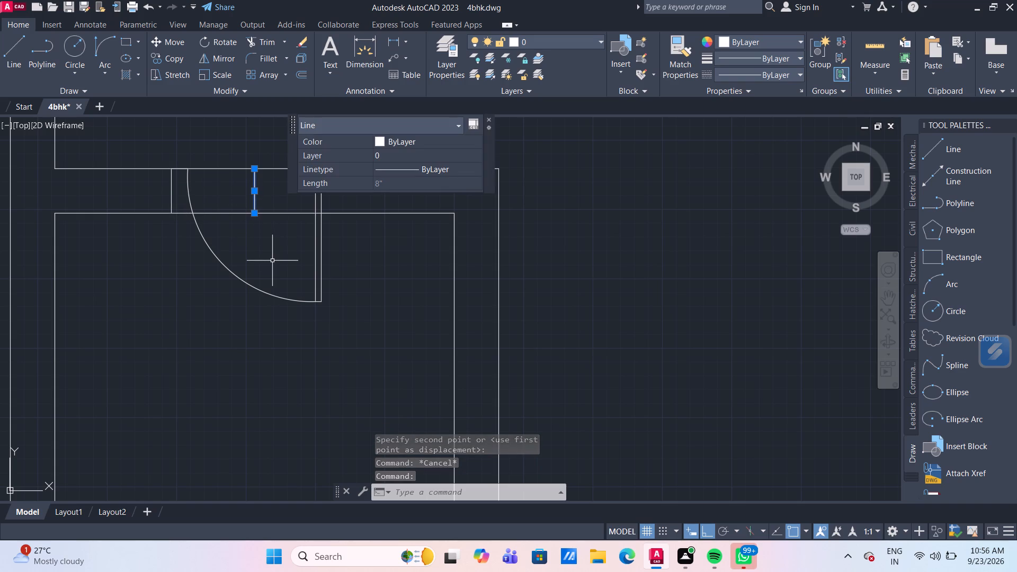
pyautogui.press('Delete')
# Trim the top wall's inner line across the new door, from the offset jamb line to the far side of the door leaf.
pyautogui.write('tr')
pyautogui.press('Return')
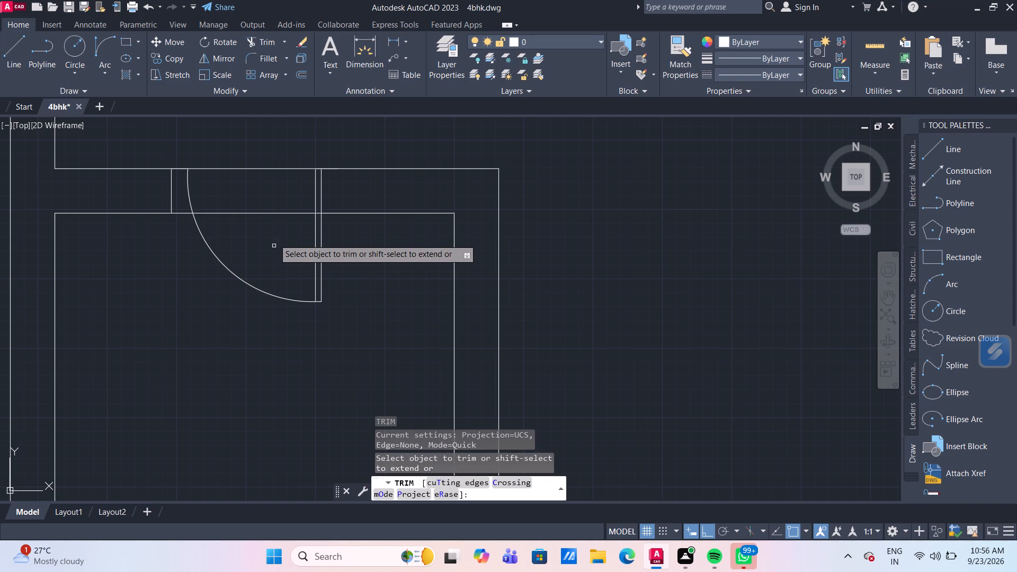
pyautogui.click(266, 215)
pyautogui.scroll(3, 329, 212)
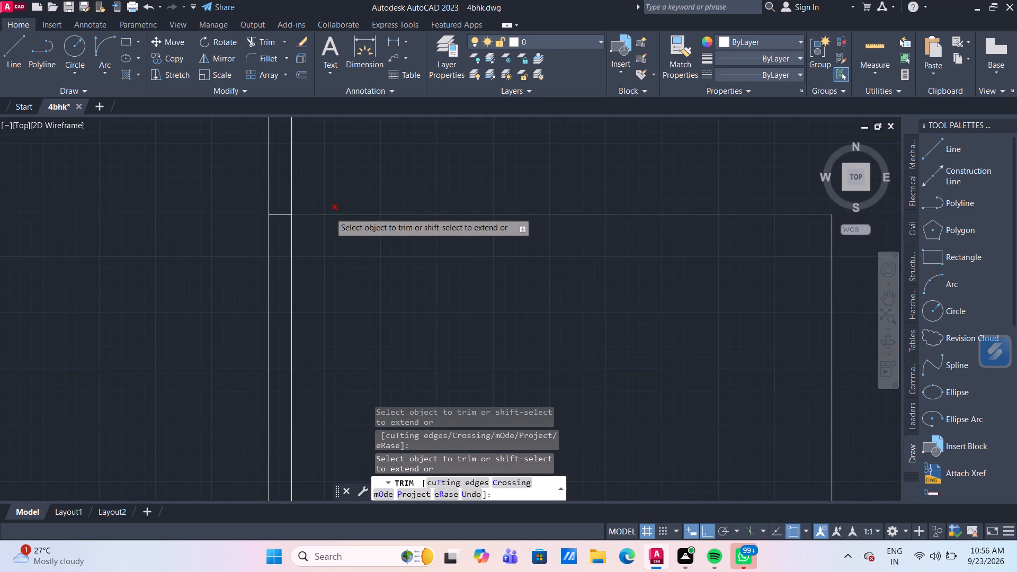
pyautogui.click(284, 216)
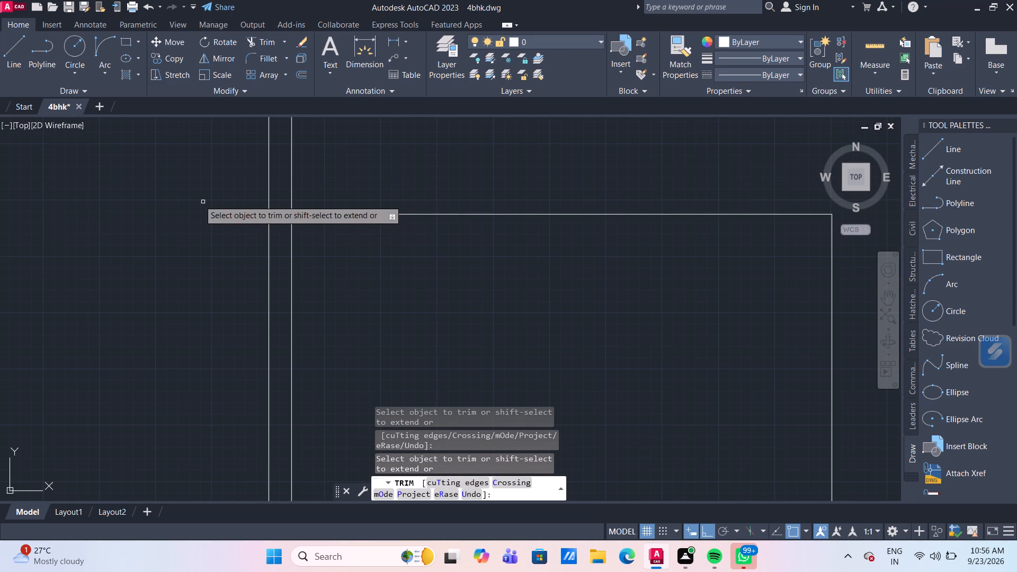
pyautogui.scroll(1, 203, 195)
pyautogui.scroll(-4, 203, 195)
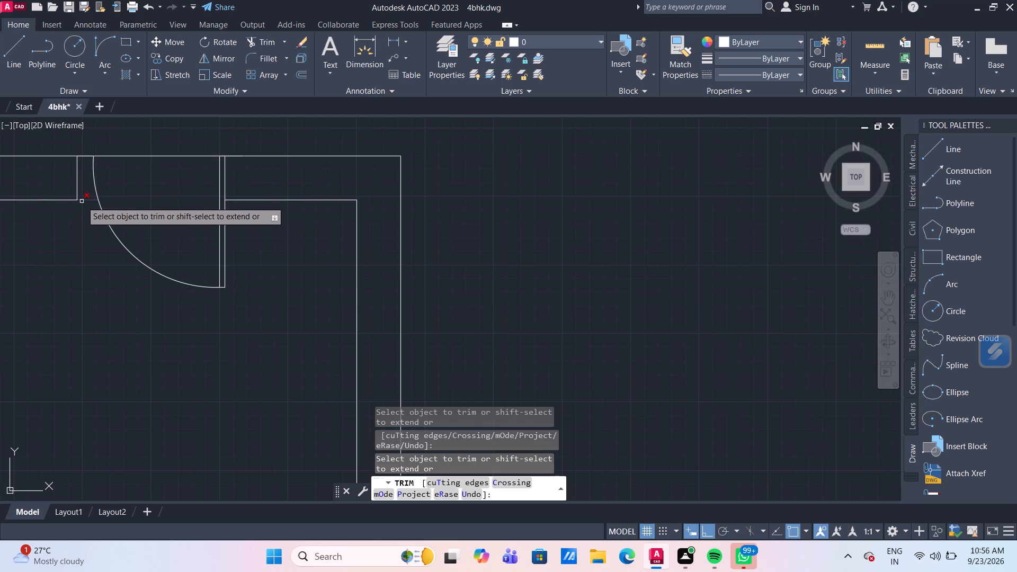
pyautogui.click(82, 201)
pyautogui.moveTo(108, 176); pyautogui.dragTo(193, 220, button='middle')
pyautogui.scroll(1, 192, 217)
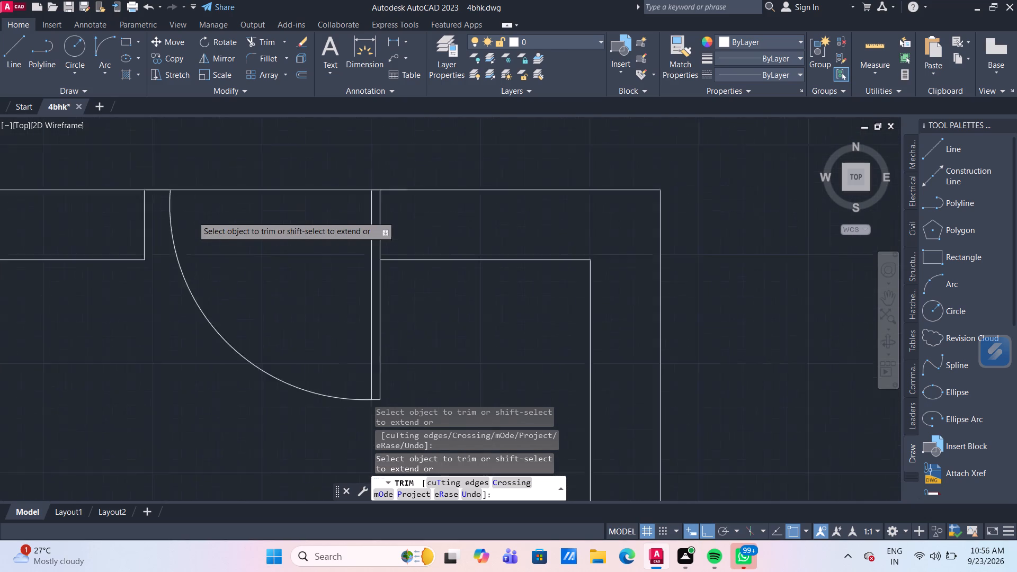
pyautogui.scroll(1, 192, 215)
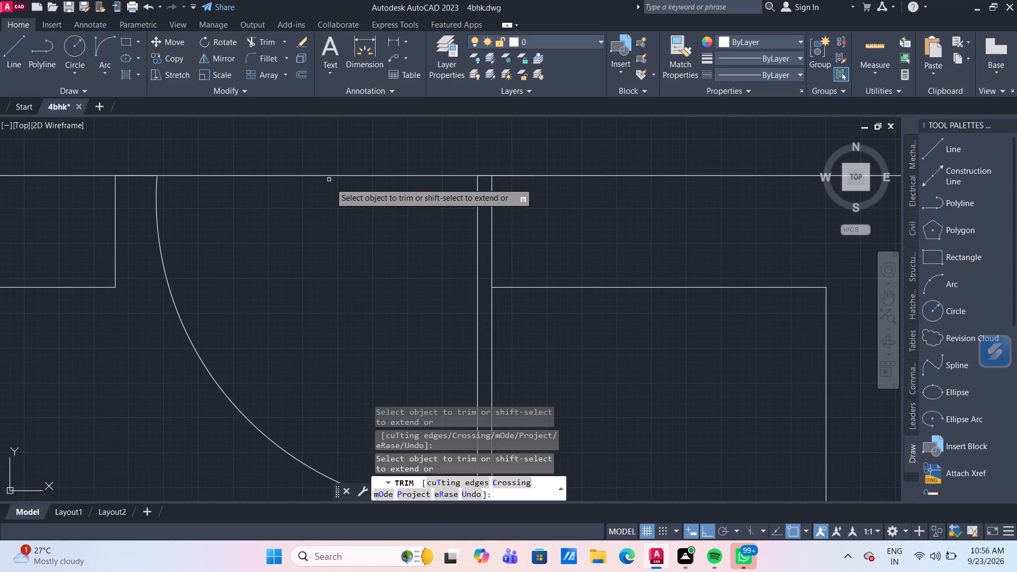
pyautogui.scroll(-4, 355, 240)
pyautogui.scroll(-1, 507, 272)
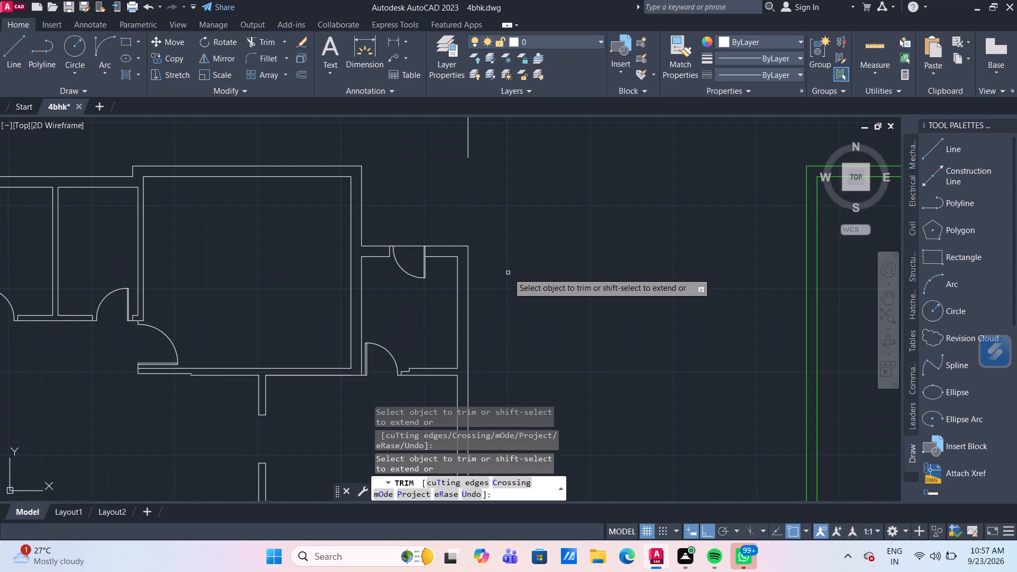
pyautogui.press('Escape')
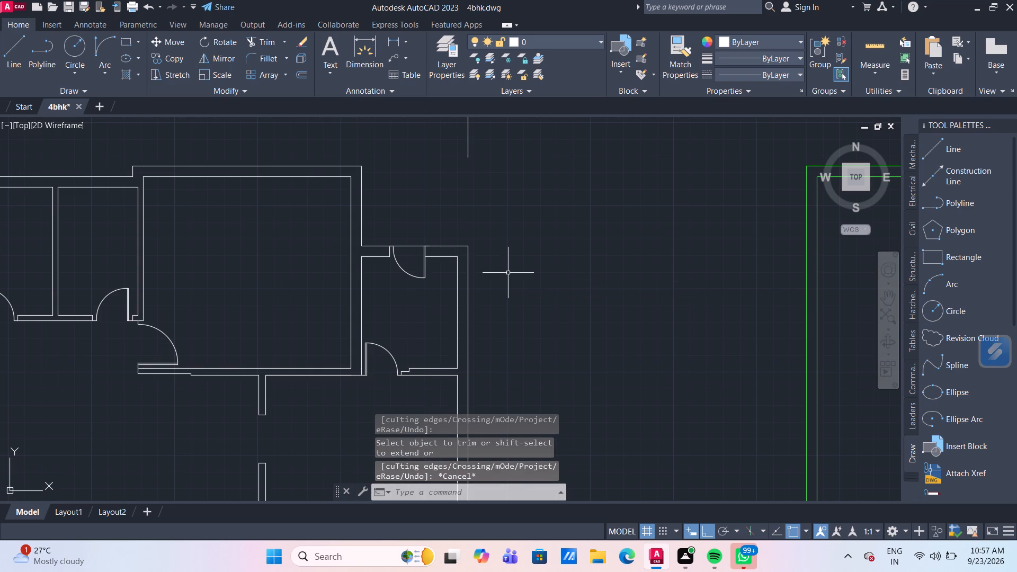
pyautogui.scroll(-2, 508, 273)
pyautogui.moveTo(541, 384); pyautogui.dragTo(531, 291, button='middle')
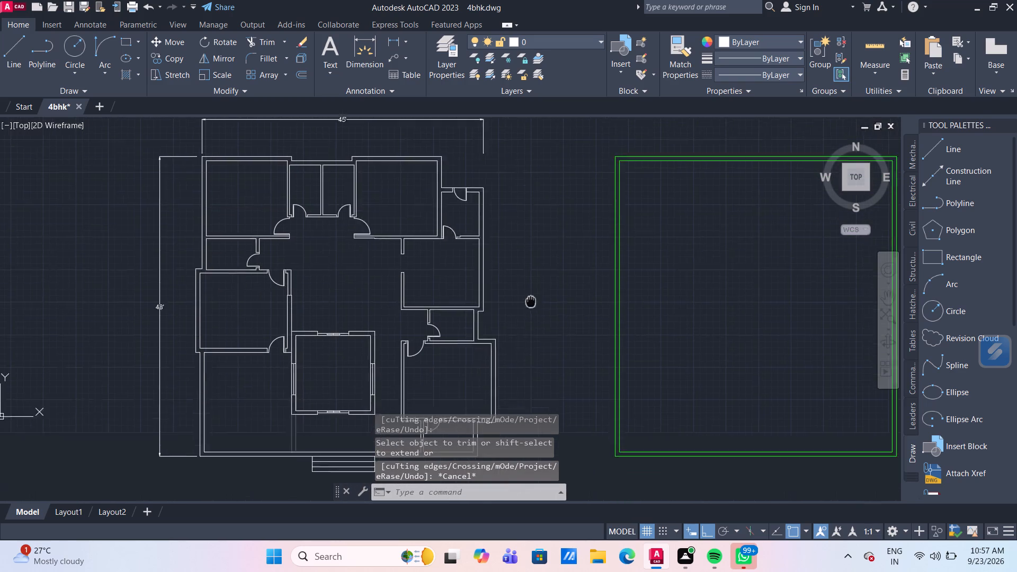
# Offset the middle line of the window in the central square room's east wall 1" outward, toward the east.
pyautogui.moveTo(531, 291); pyautogui.dragTo(531, 271, button='middle')
pyautogui.moveTo(536, 310); pyautogui.dragTo(521, 292, button='middle')
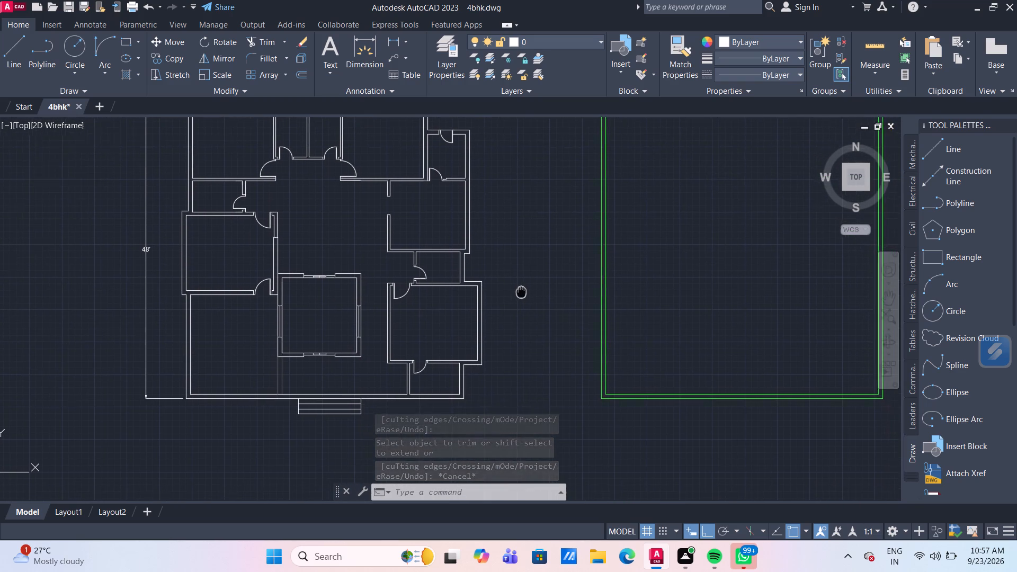
pyautogui.moveTo(521, 292); pyautogui.dragTo(518, 311, button='middle')
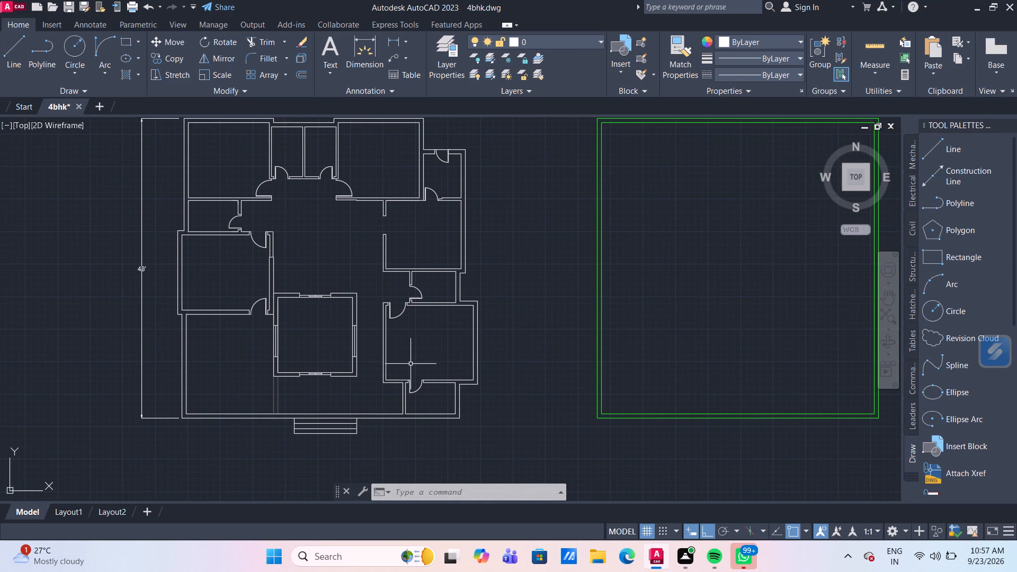
pyautogui.scroll(2, 445, 361)
pyautogui.moveTo(318, 337); pyautogui.dragTo(419, 294, button='middle')
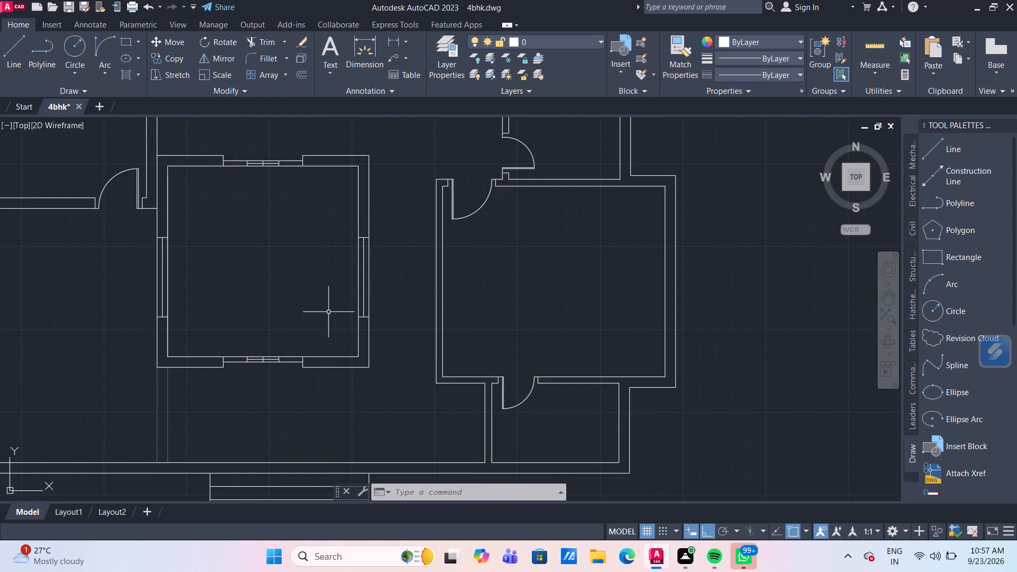
pyautogui.scroll(2, 300, 325)
pyautogui.moveTo(300, 325); pyautogui.dragTo(313, 321, button='middle')
pyautogui.scroll(-1, 317, 318)
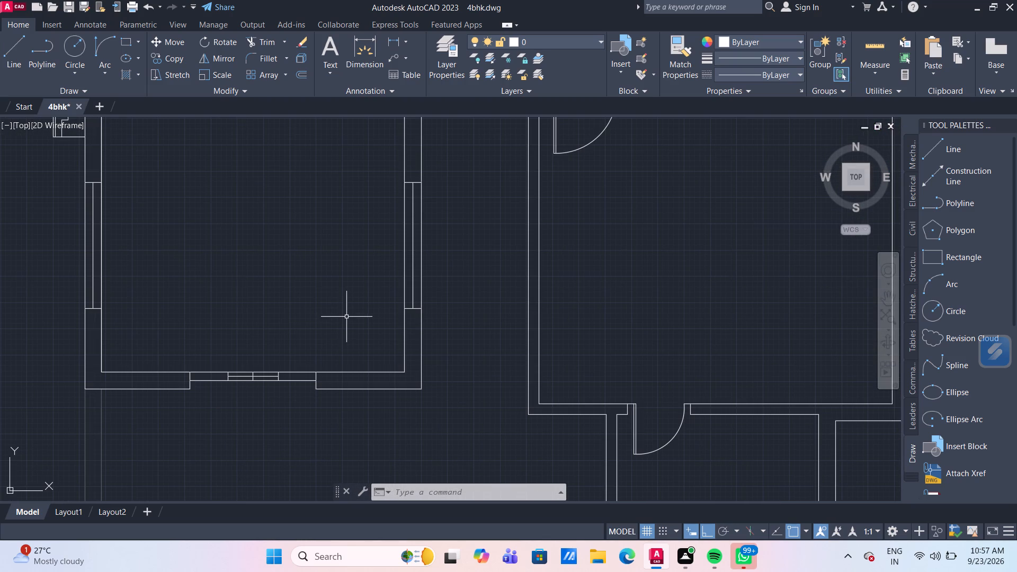
pyautogui.press('o')
pyautogui.press('Return')
pyautogui.press('Return')
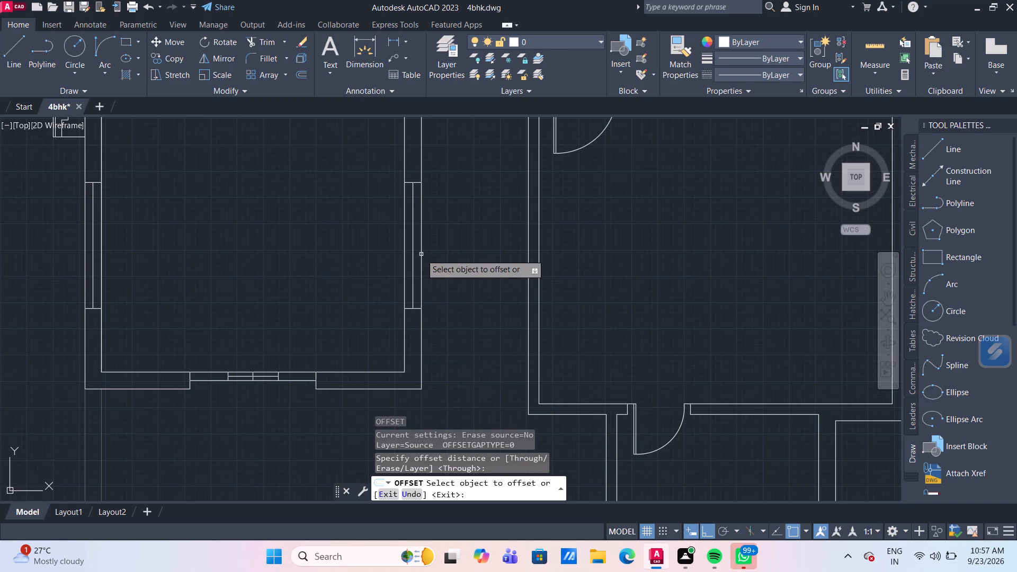
pyautogui.scroll(2, 421, 254)
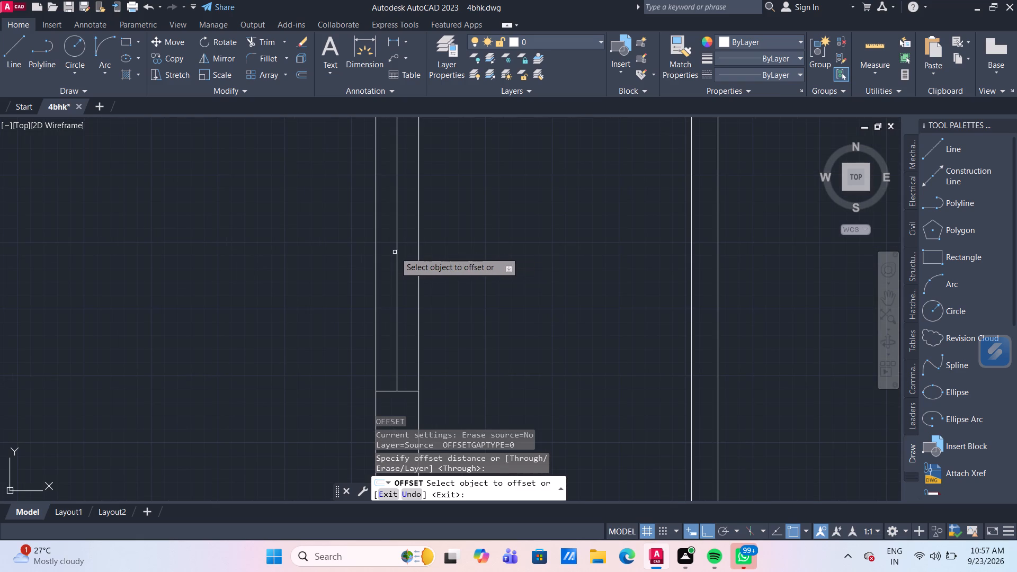
pyautogui.click(397, 253)
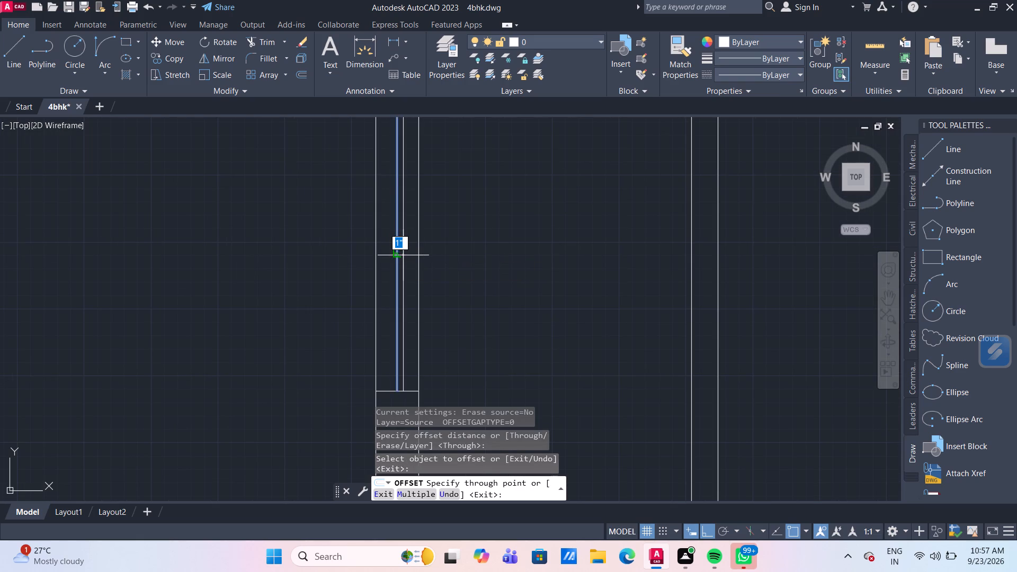
pyautogui.write('1"')
pyautogui.press('Return')
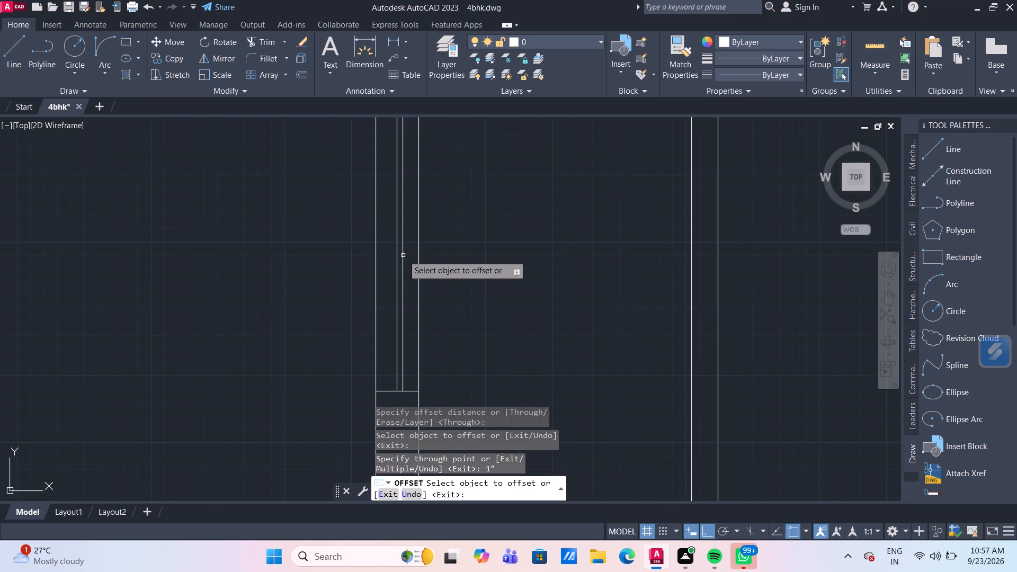
# Offset the middle line of the window in the central square room's west wall 1" outward, toward the west.
pyautogui.scroll(-3, 266, 292)
pyautogui.moveTo(234, 299); pyautogui.dragTo(394, 291, button='middle')
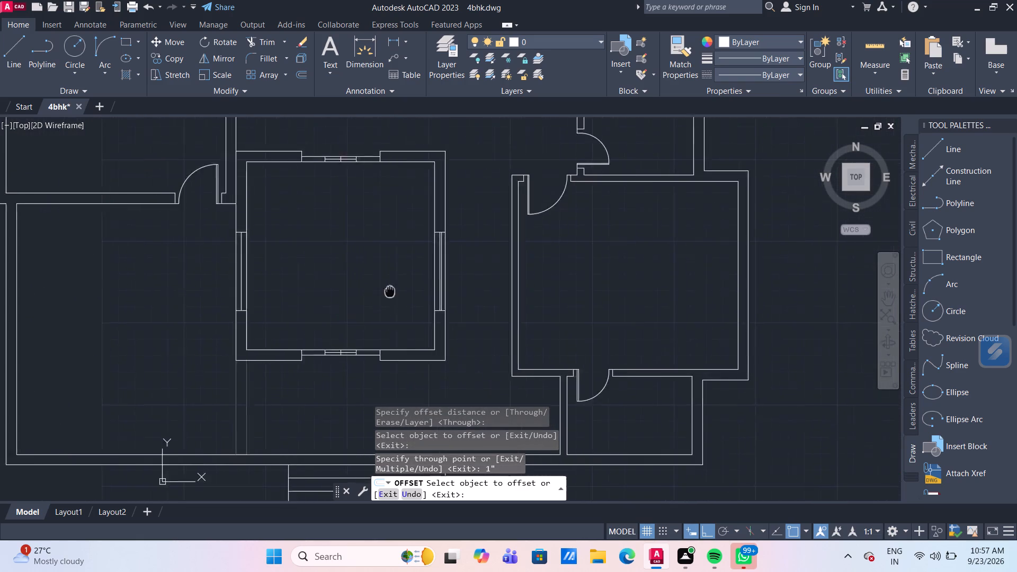
pyautogui.moveTo(394, 291); pyautogui.dragTo(457, 290, button='middle')
pyautogui.scroll(3, 346, 280)
pyautogui.moveTo(355, 280); pyautogui.dragTo(531, 287, button='middle')
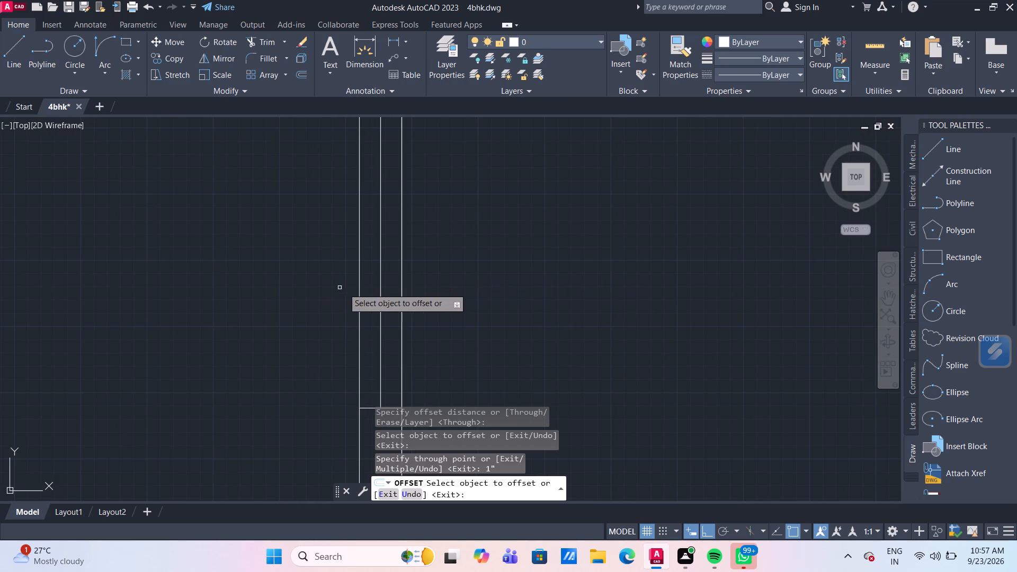
pyautogui.click(381, 291)
pyautogui.write('1"')
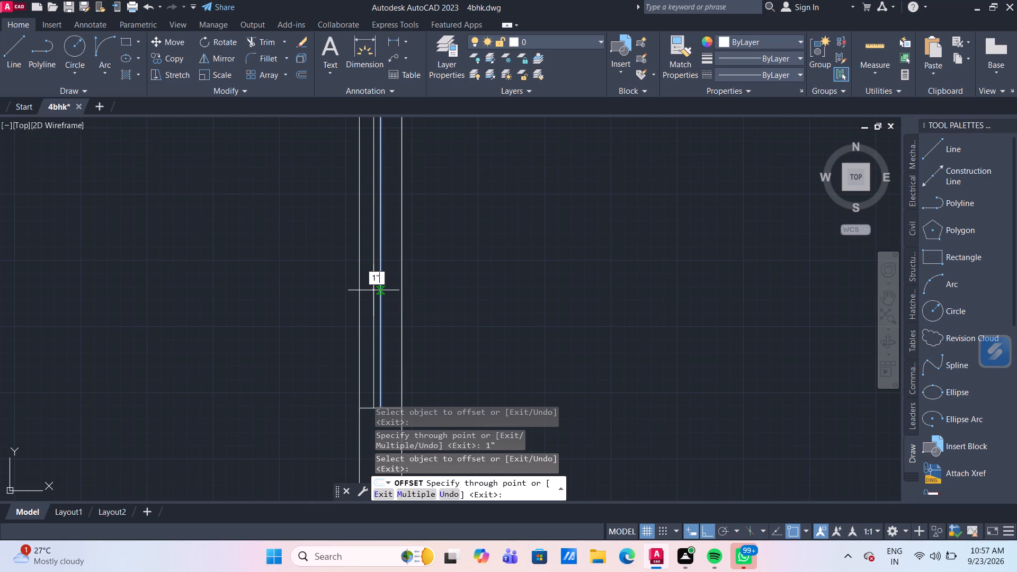
pyautogui.press('Return')
pyautogui.scroll(-5, 412, 290)
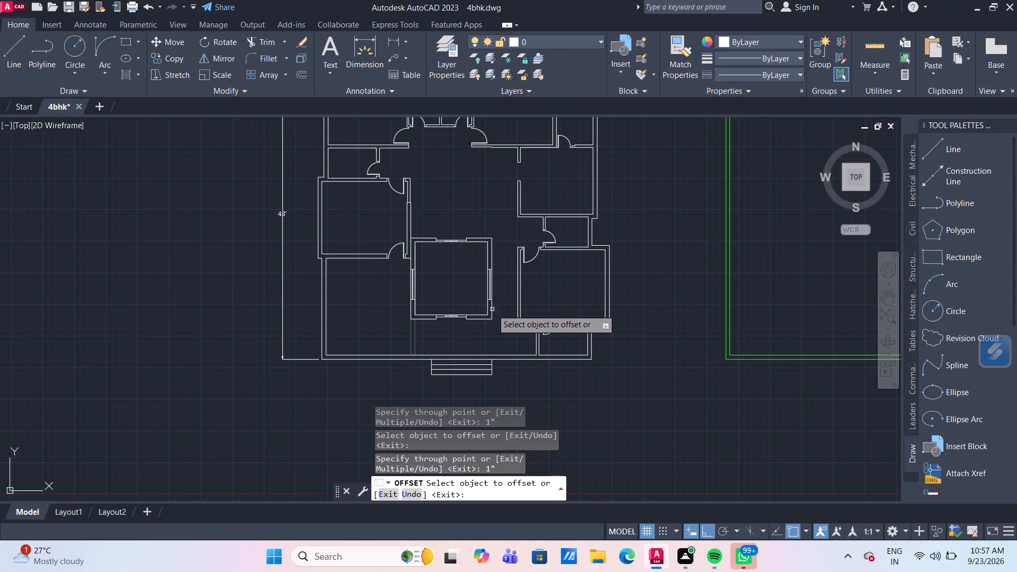
pyautogui.scroll(2, 499, 307)
pyautogui.press('Escape')
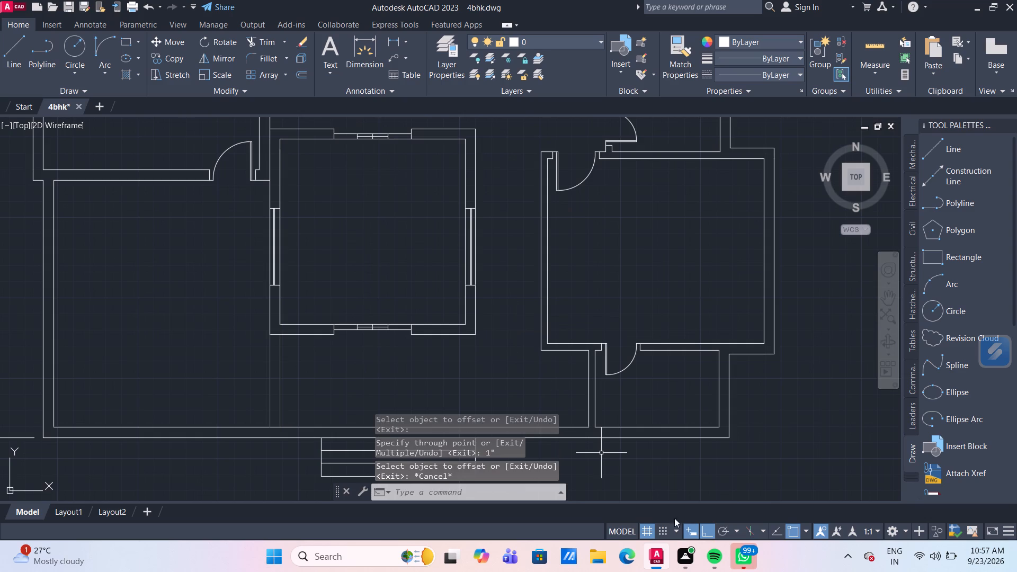
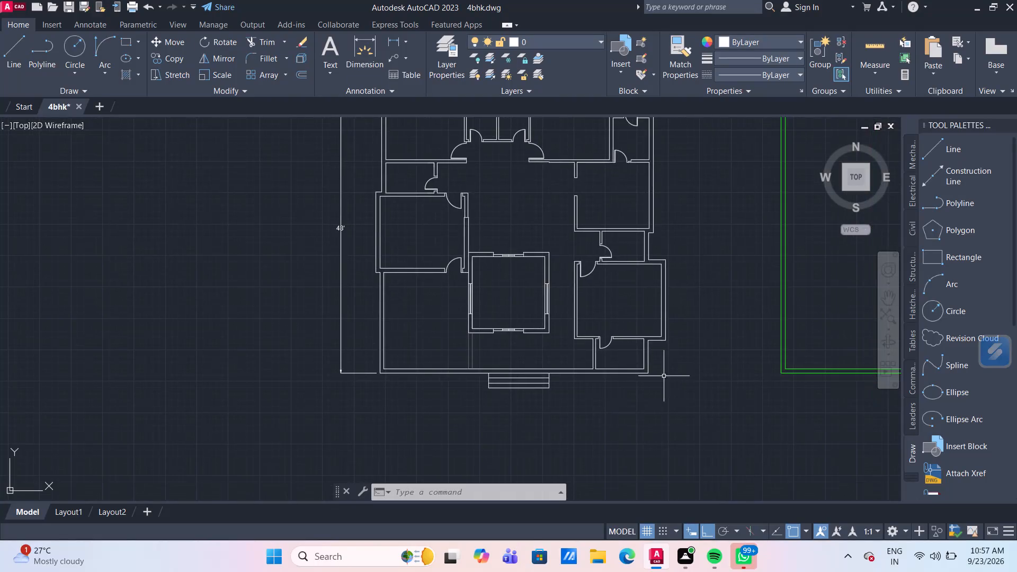
# Draw an 8" horizontal line in the empty space between the floor plan's lower corner and the green outline.
pyautogui.scroll(4, 615, 403)
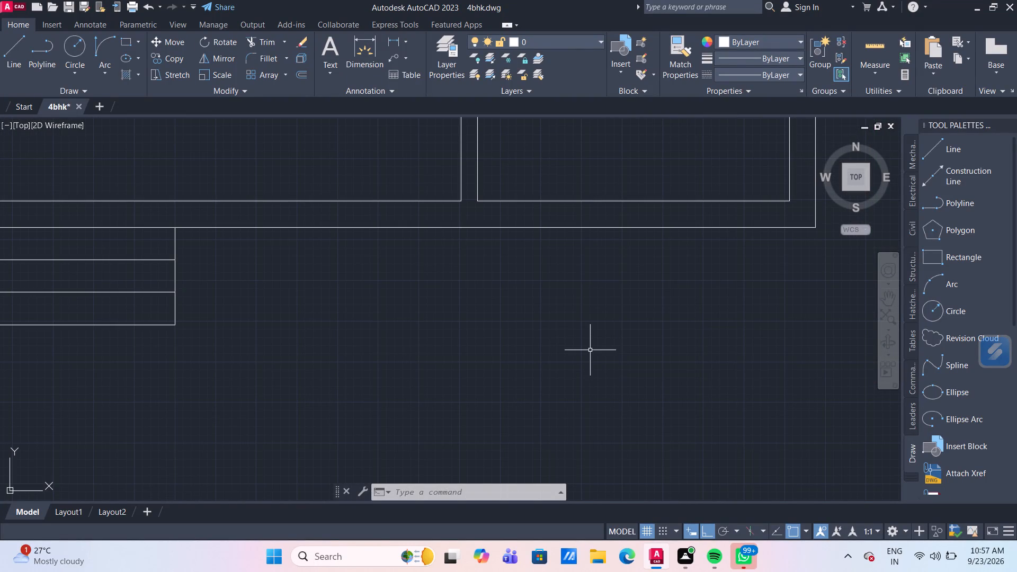
pyautogui.scroll(-1, 588, 348)
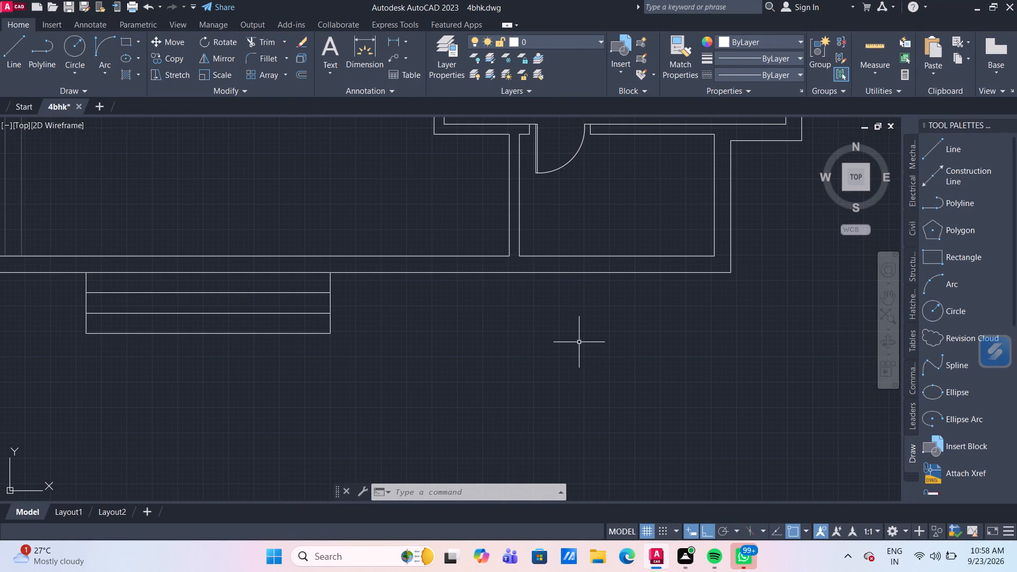
pyautogui.scroll(-2, 579, 342)
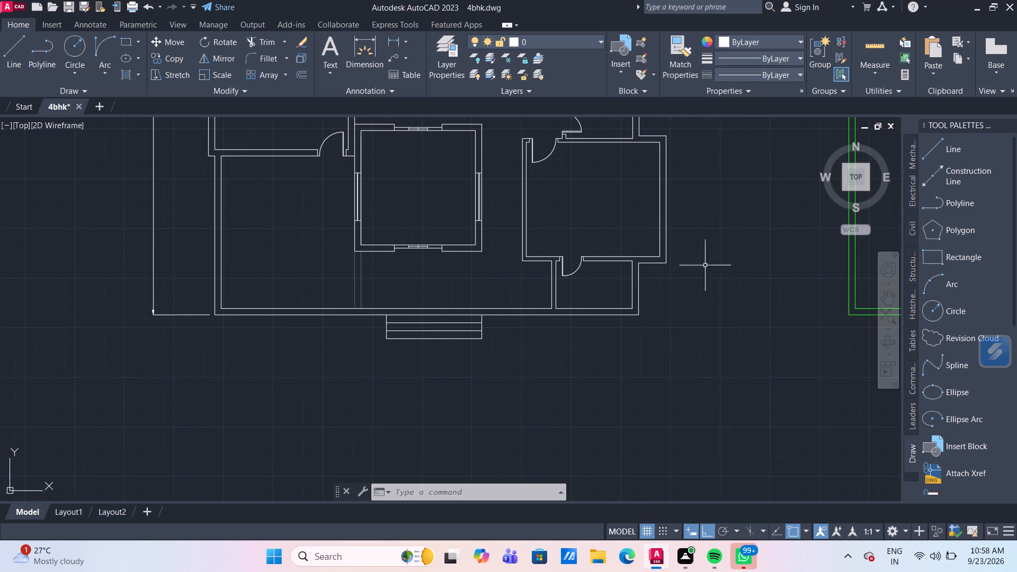
pyautogui.scroll(1, 706, 263)
pyautogui.moveTo(643, 272); pyautogui.dragTo(572, 262, button='middle')
pyautogui.scroll(-3, 570, 262)
pyautogui.moveTo(629, 314); pyautogui.dragTo(526, 248, button='middle')
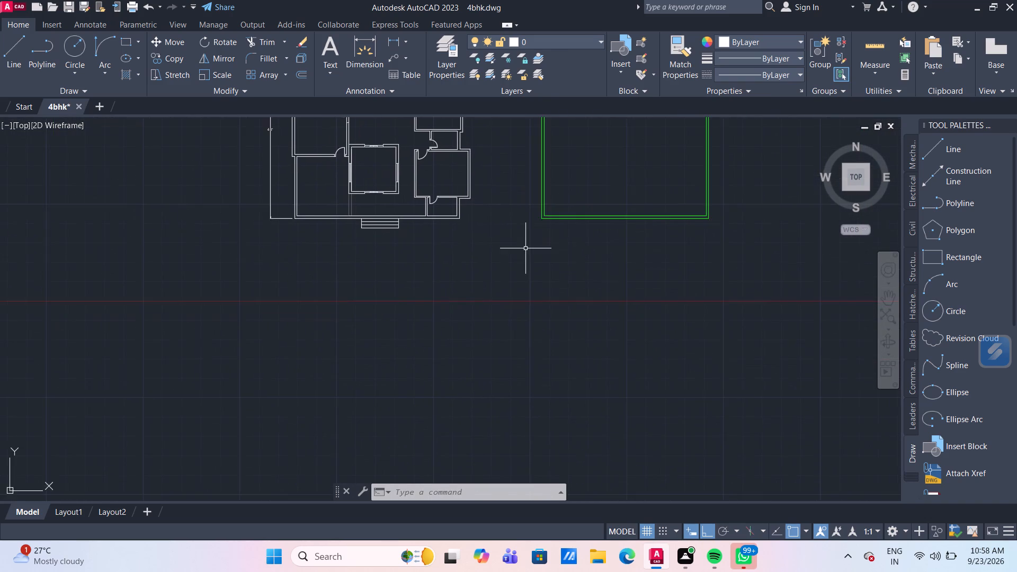
pyautogui.scroll(2, 525, 248)
pyautogui.moveTo(524, 247); pyautogui.dragTo(538, 230, button='middle')
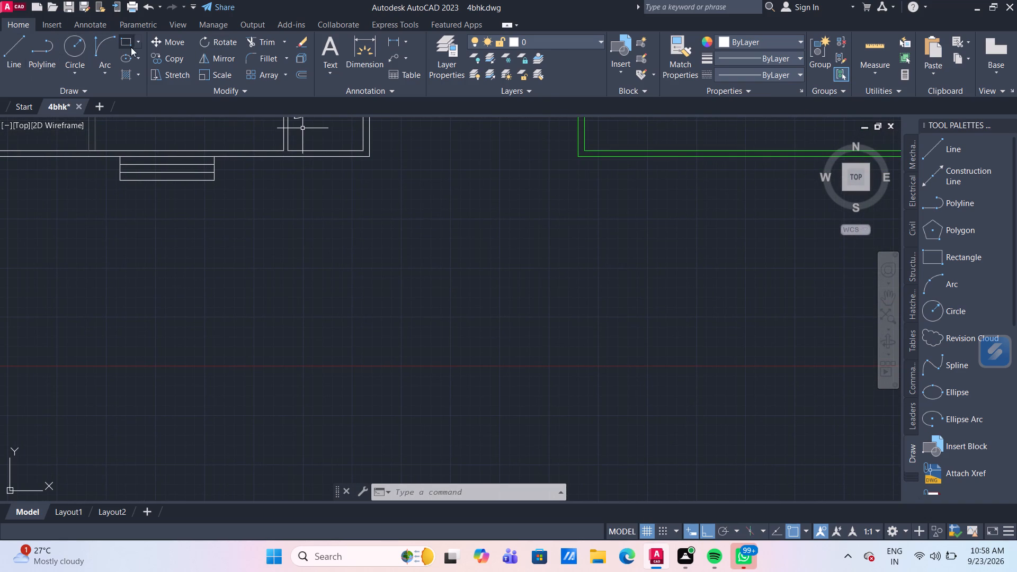
pyautogui.click(20, 55)
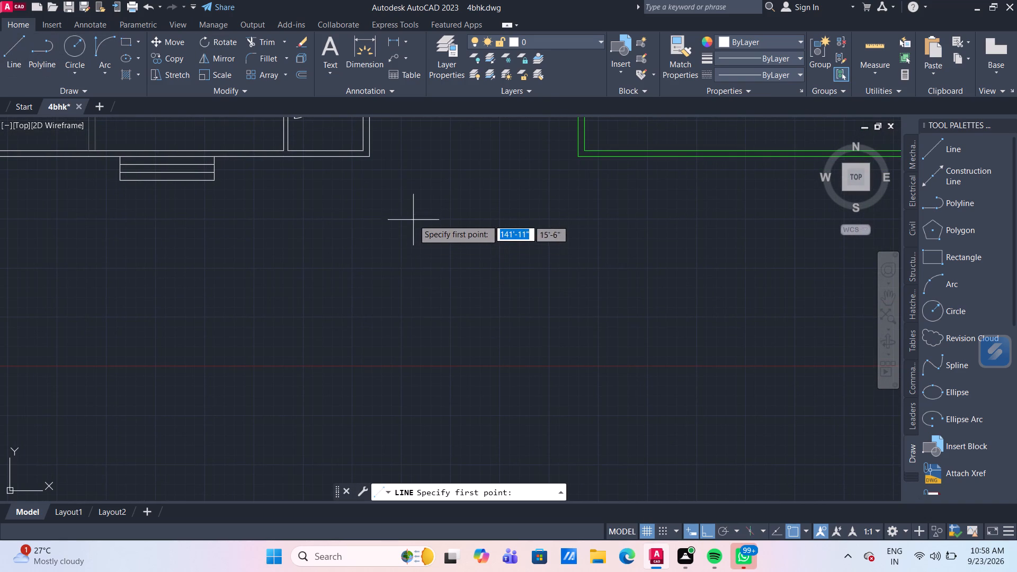
pyautogui.moveTo(423, 174); pyautogui.dragTo(431, 177)
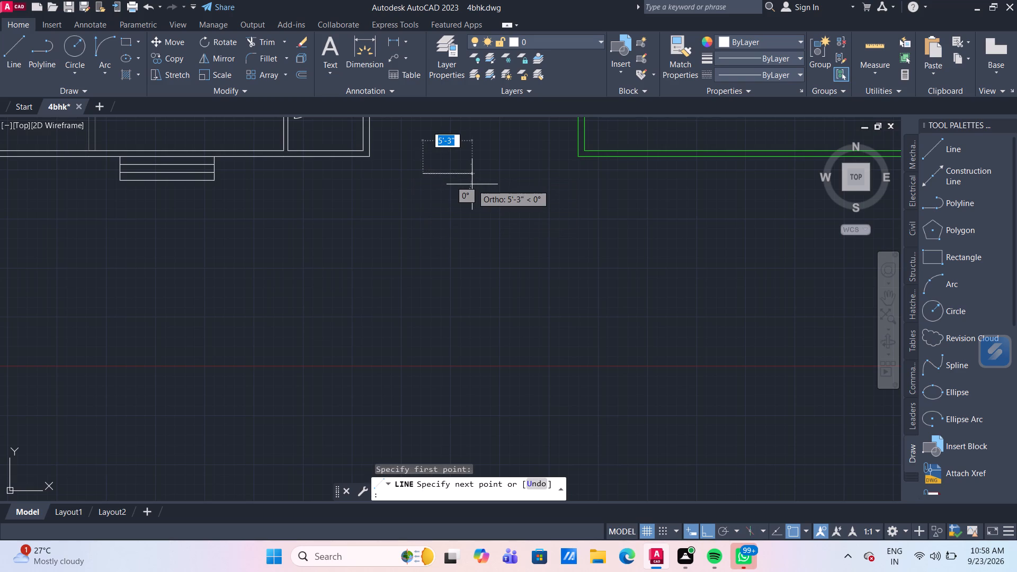
pyautogui.write('8"')
pyautogui.press('Return')
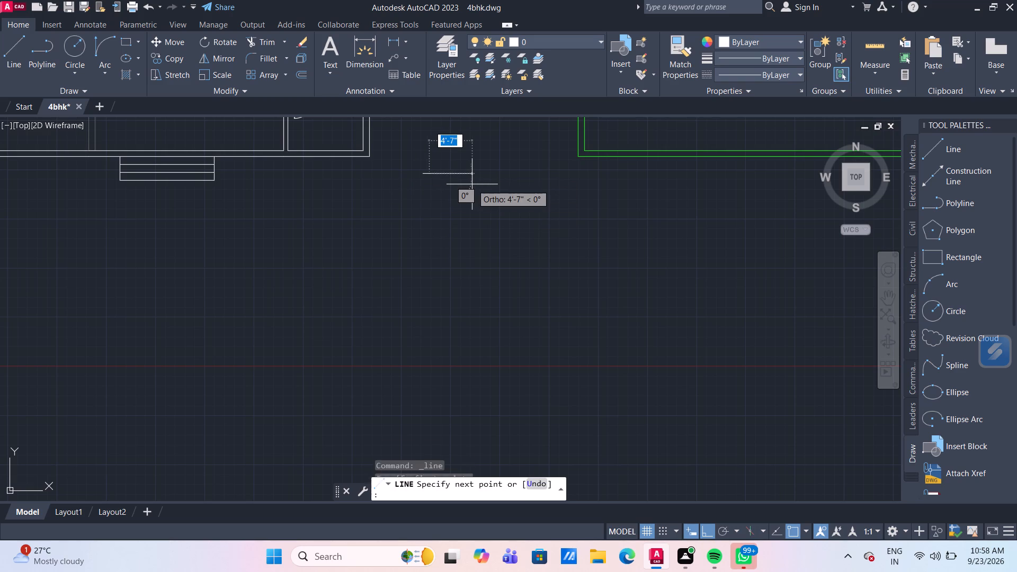
pyautogui.press('Return')
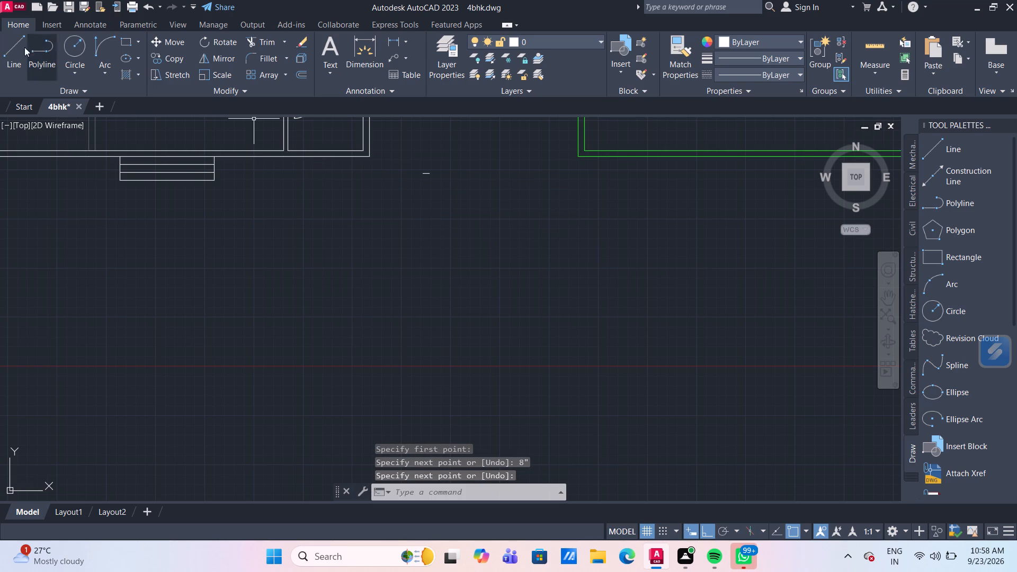
# Draw a 4' vertical line straight down from the midpoint of the 8" horizontal line.
pyautogui.click(12, 44)
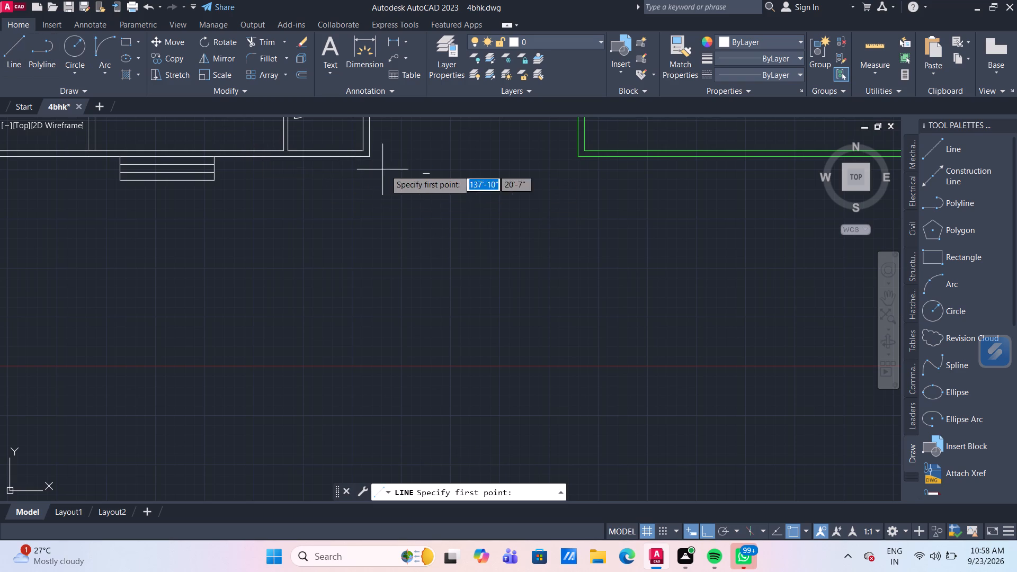
pyautogui.scroll(2, 389, 169)
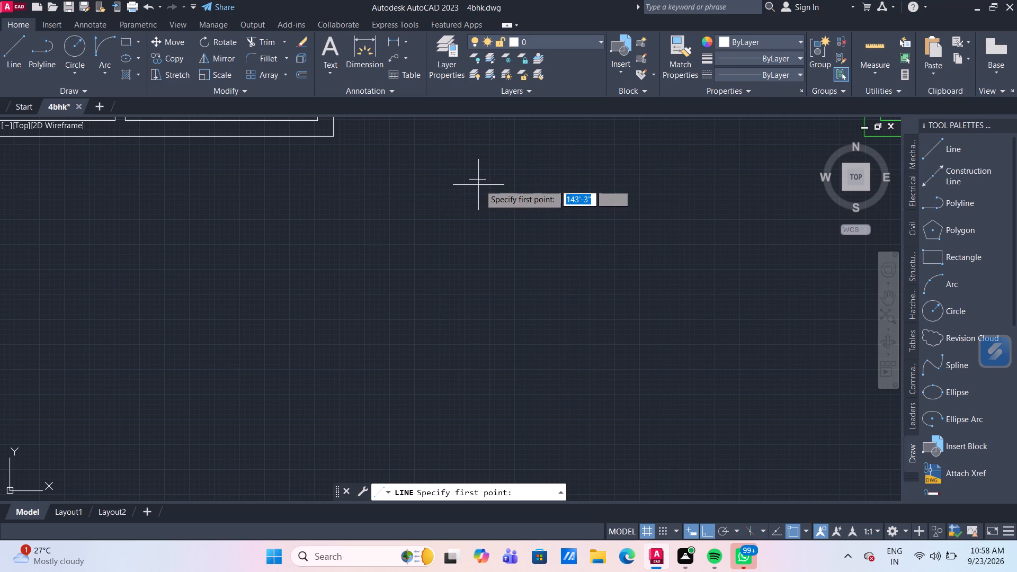
pyautogui.click(479, 181)
pyautogui.scroll(-2, 485, 271)
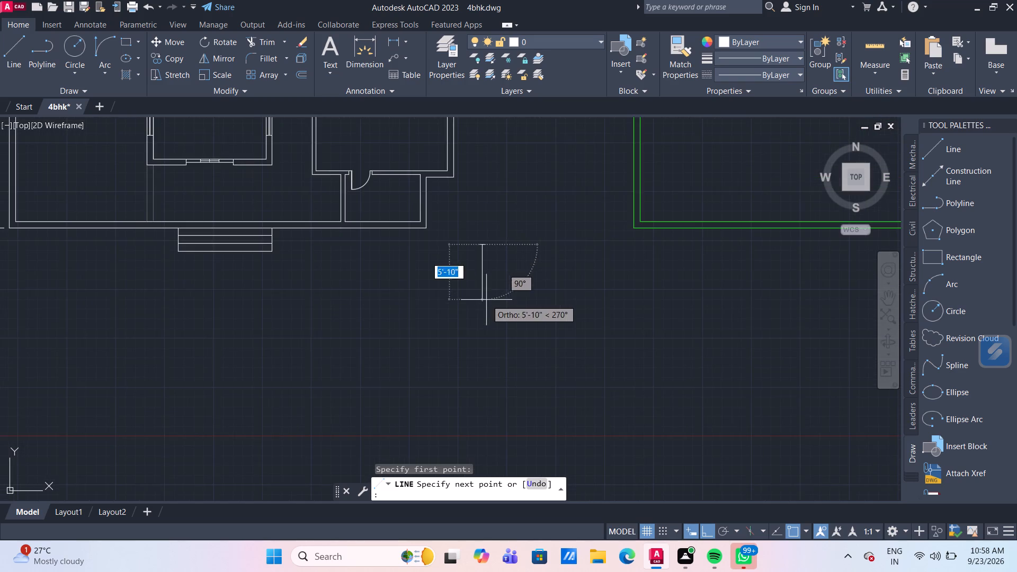
pyautogui.moveTo(486, 300); pyautogui.dragTo(469, 239, button='middle')
pyautogui.write("4'")
pyautogui.press('Return')
pyautogui.press('Return')
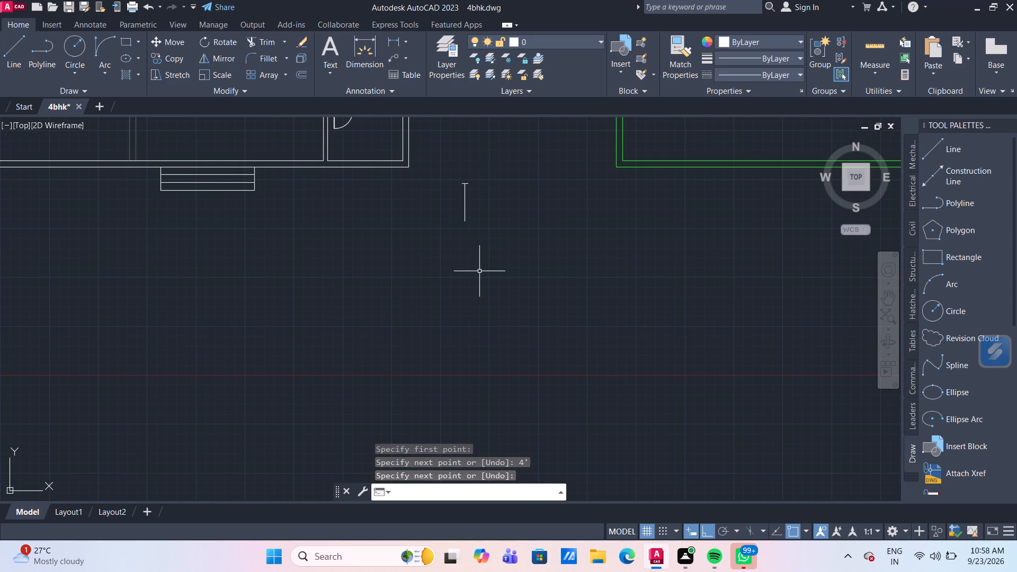
# Offset the 8" horizontal line 4' downward to the lower end of the vertical line.
pyautogui.scroll(2, 463, 196)
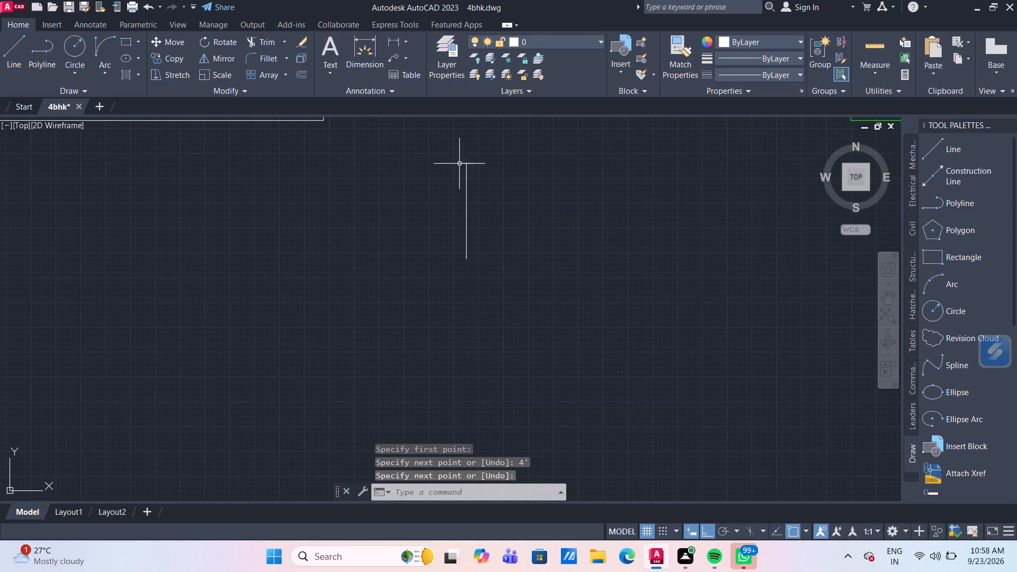
pyautogui.moveTo(434, 154); pyautogui.dragTo(325, 190, button='middle')
pyautogui.scroll(2, 334, 195)
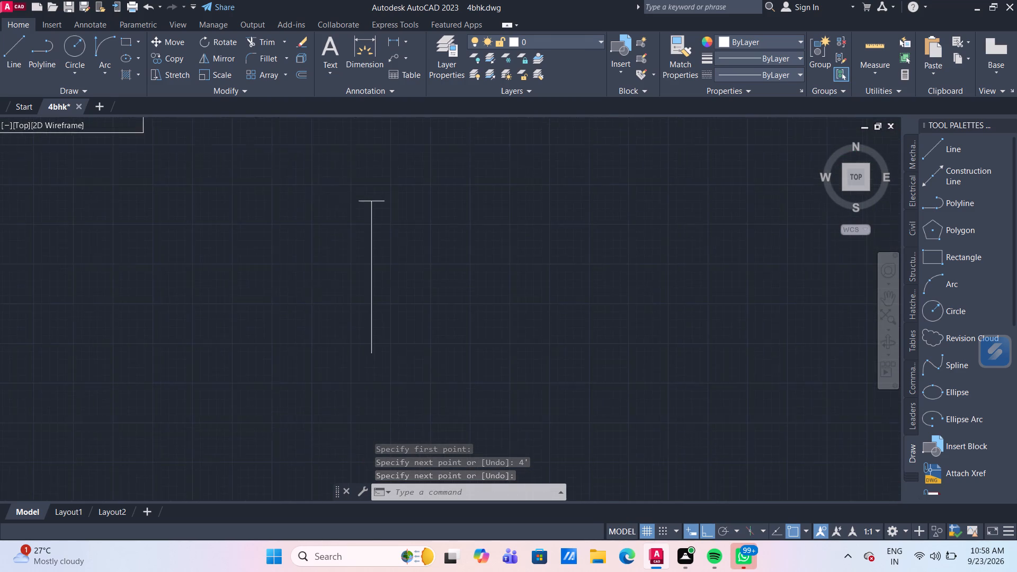
pyautogui.moveTo(340, 195); pyautogui.dragTo(331, 160, button='middle')
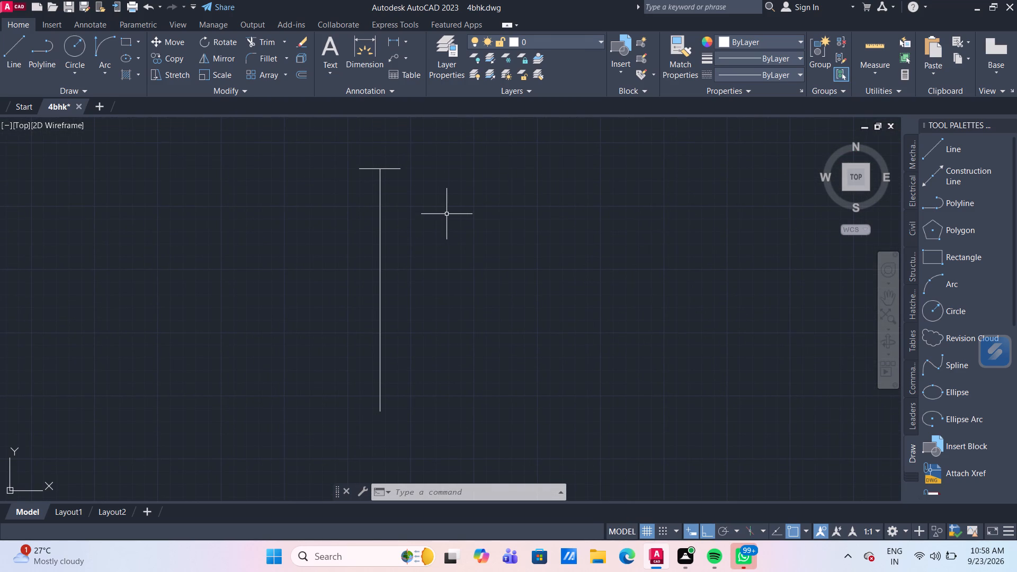
pyautogui.press('o')
pyautogui.press('Return')
pyautogui.press('Return')
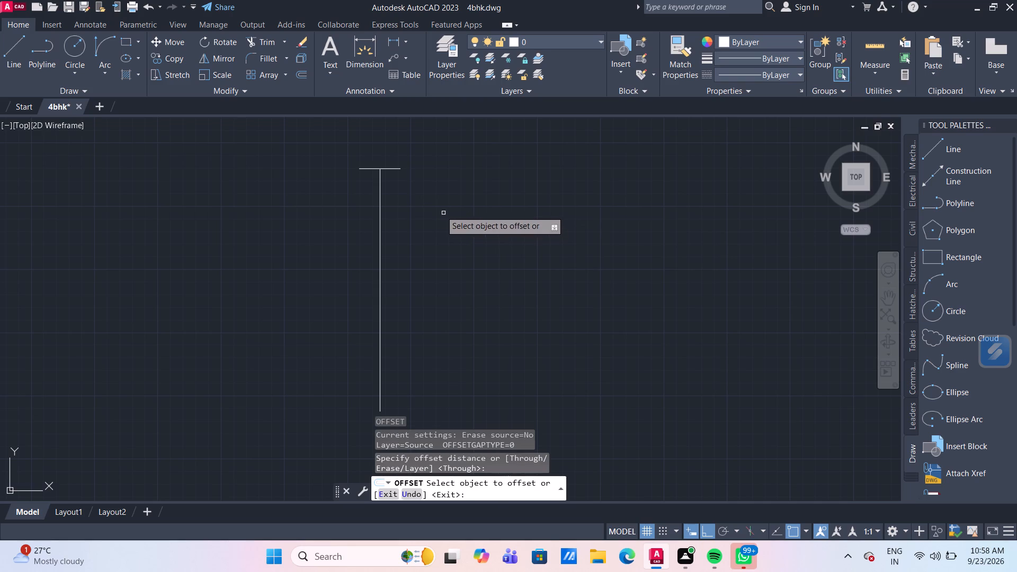
pyautogui.click(398, 167)
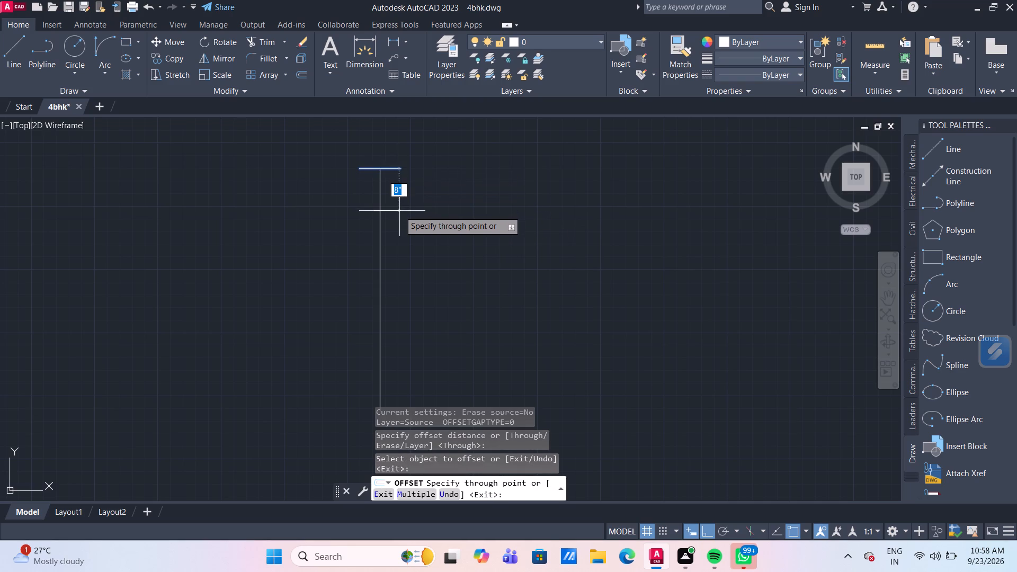
pyautogui.write("4'")
pyautogui.press('Return')
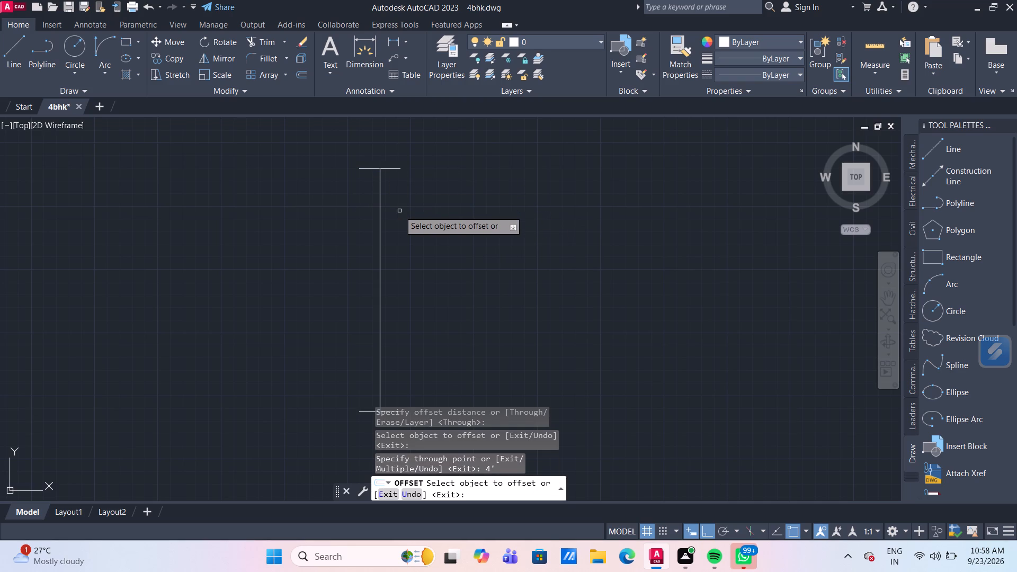
# Offset the 4' vertical centre line 2" to each side.
pyautogui.moveTo(413, 276); pyautogui.dragTo(398, 215, button='middle')
pyautogui.moveTo(379, 226); pyautogui.dragTo(379, 227, button='middle')
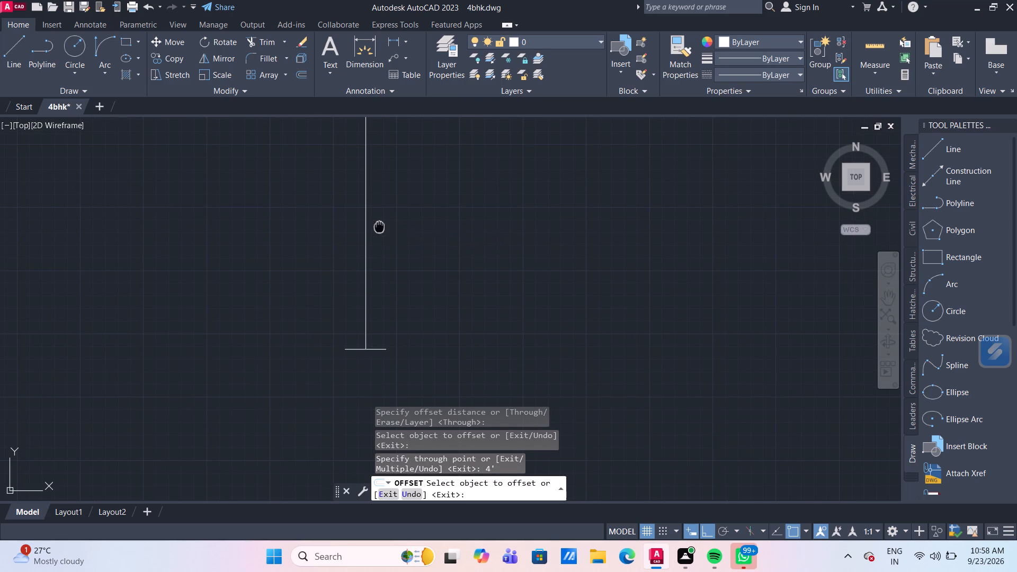
pyautogui.moveTo(379, 227); pyautogui.dragTo(349, 254, button='middle')
pyautogui.click(335, 250)
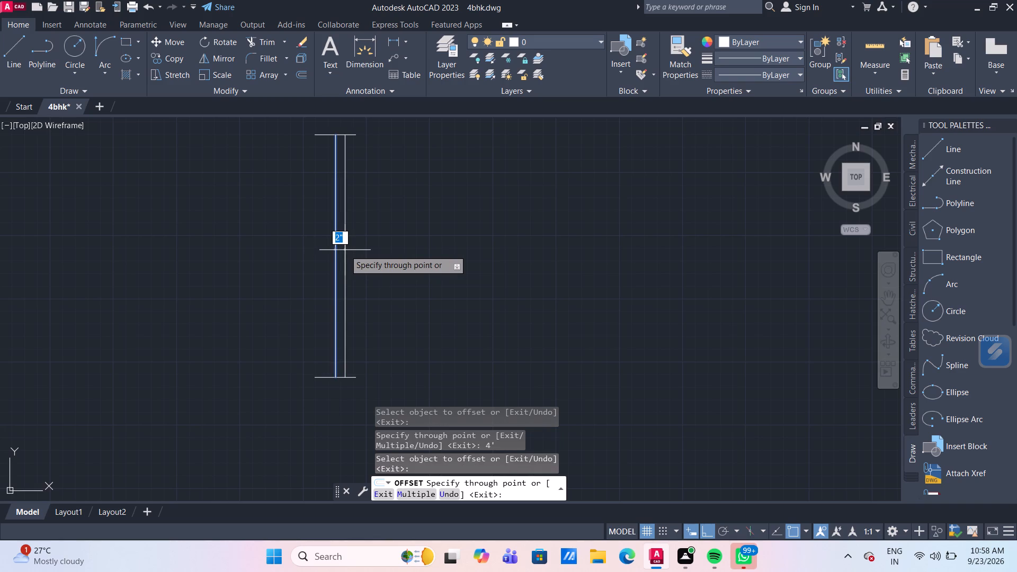
pyautogui.write('2"')
pyautogui.press('Return')
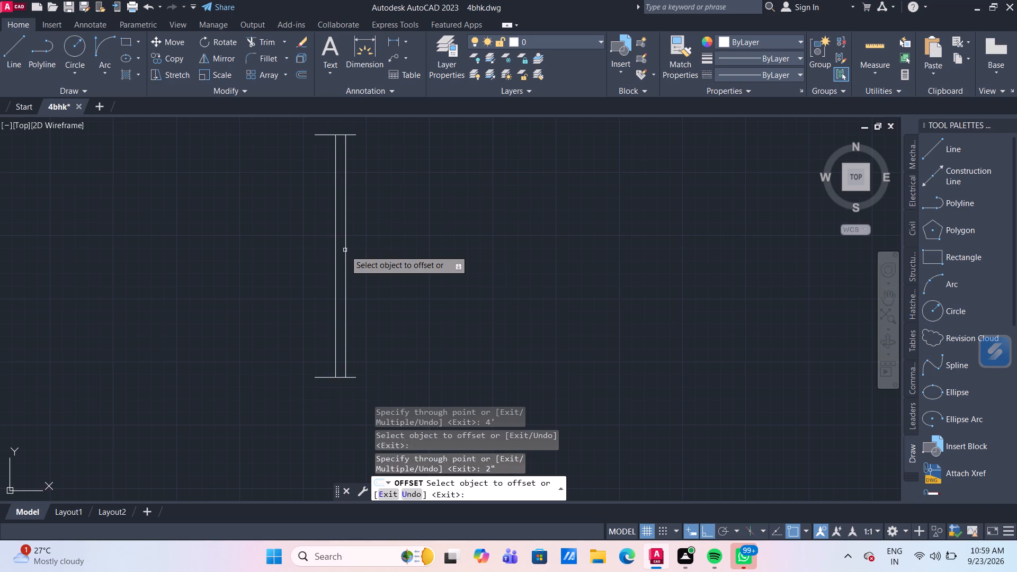
pyautogui.click(335, 243)
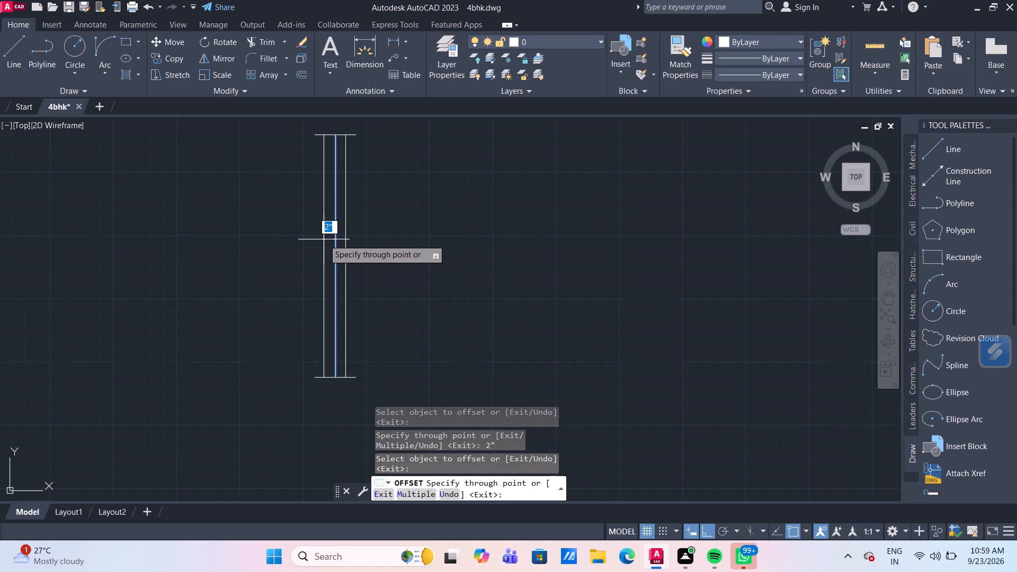
pyautogui.write('2"')
pyautogui.press('Return')
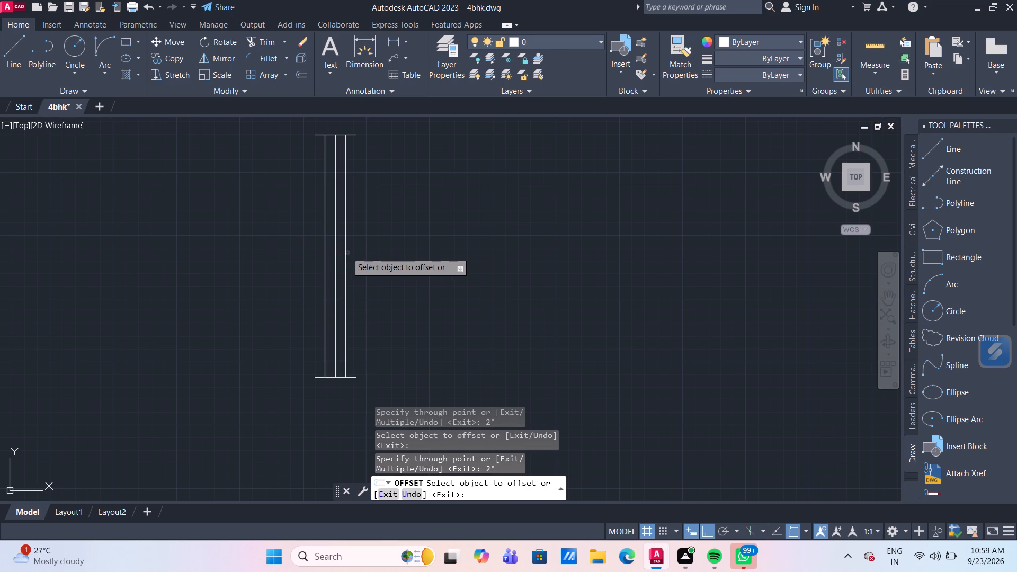
# Offset the vertical centre line 0.5" to each side and end the Offset command.
pyautogui.scroll(1, 341, 246)
pyautogui.click(329, 241)
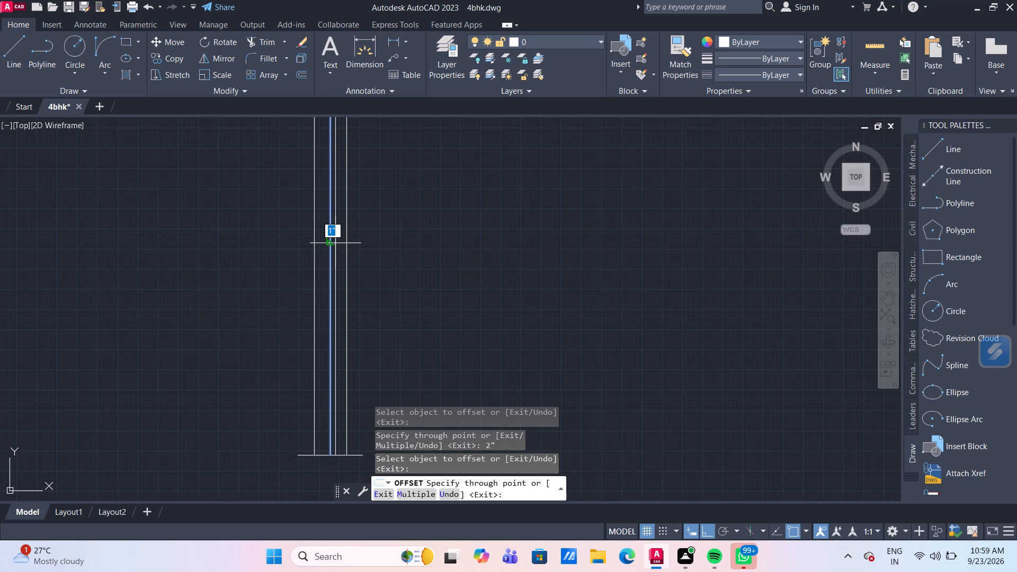
pyautogui.write('0.5')
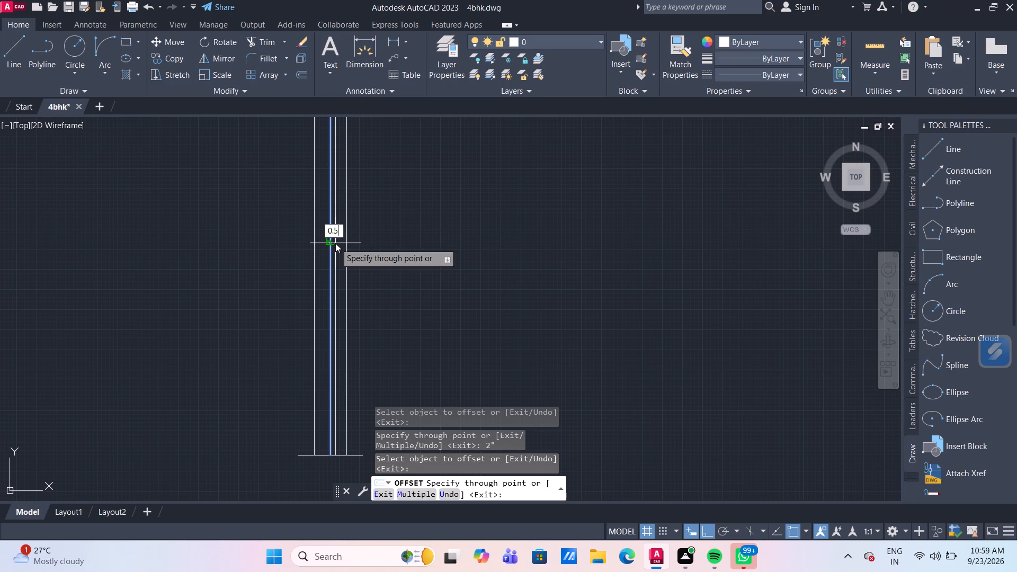
pyautogui.press('Return')
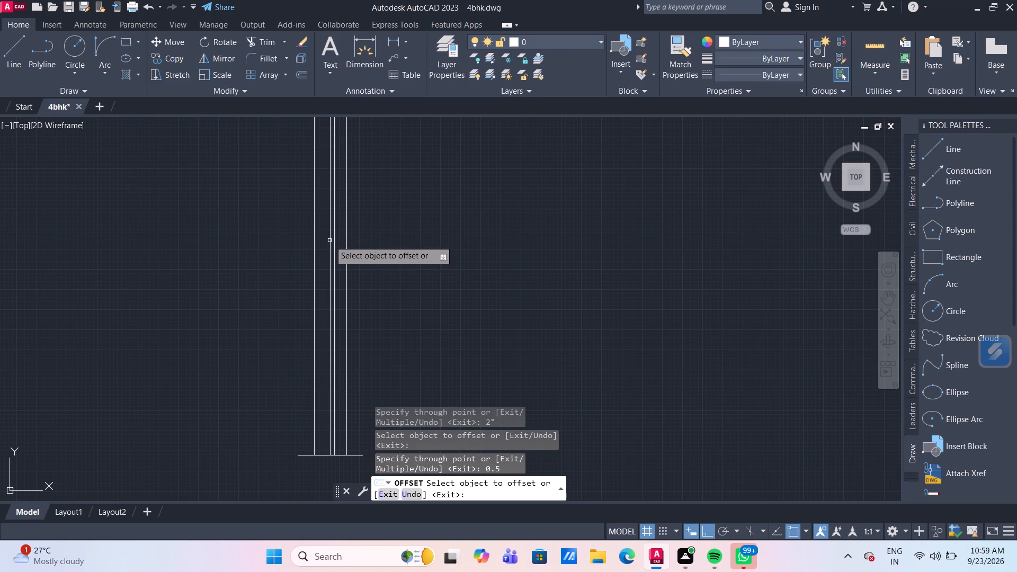
pyautogui.click(329, 240)
pyautogui.write('0.5')
pyautogui.hotkey('shift', '"')
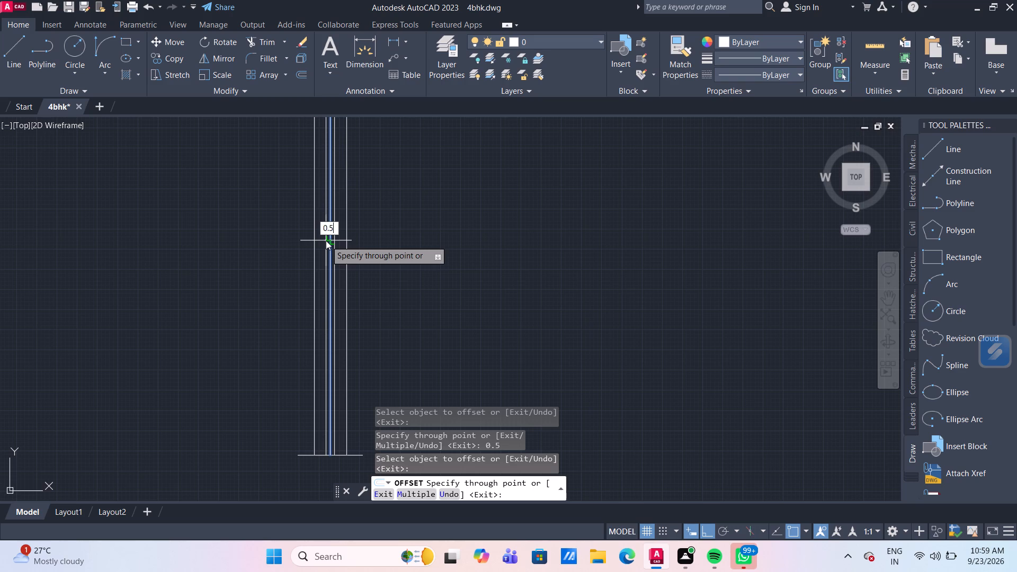
pyautogui.press('Return')
pyautogui.scroll(-3, 390, 256)
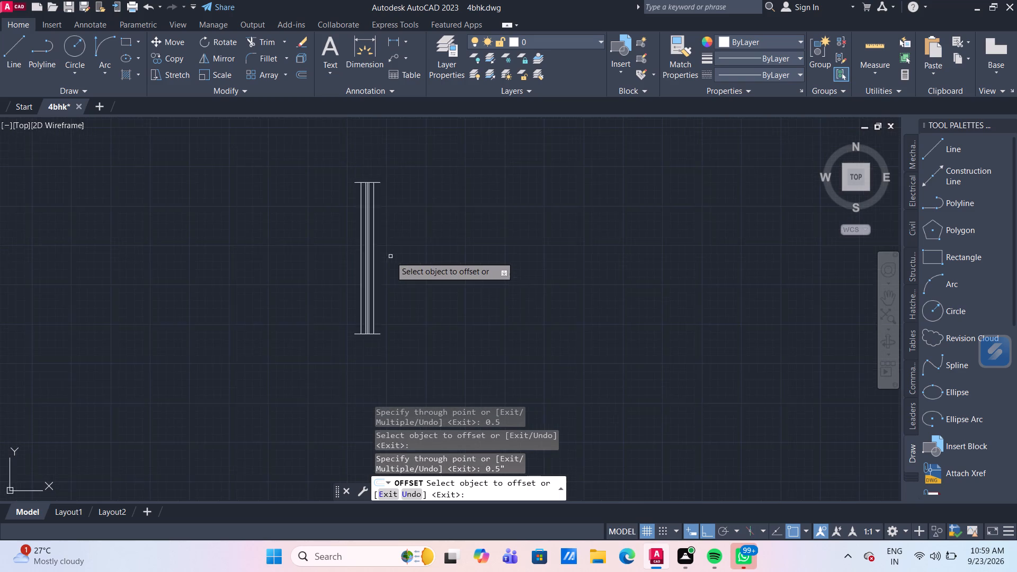
pyautogui.scroll(2, 393, 259)
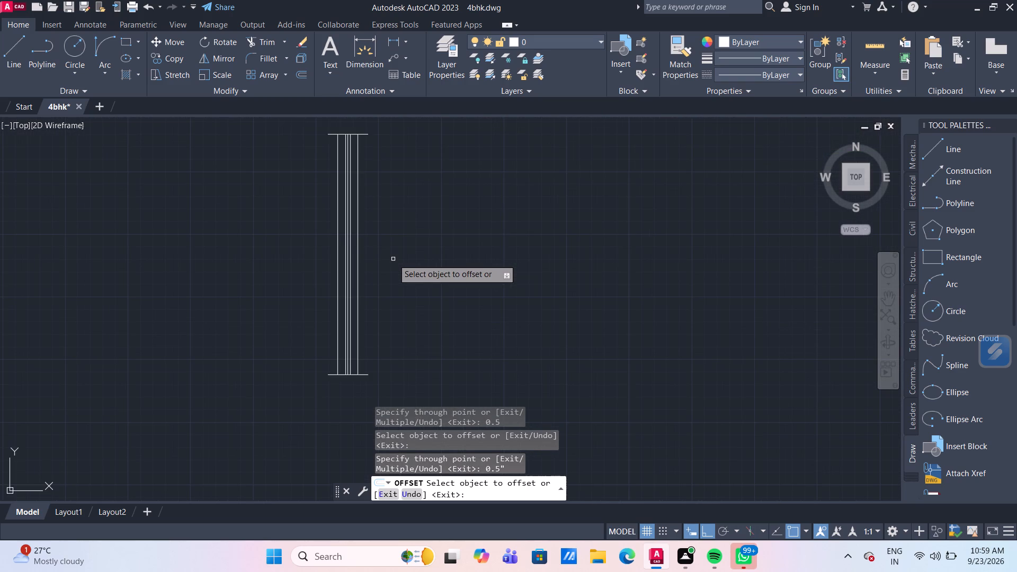
pyautogui.press('Escape')
# Group all the lines of the new 8" by 4' symbol into one unnamed group.
pyautogui.scroll(-1, 393, 259)
pyautogui.moveTo(393, 259); pyautogui.dragTo(387, 256, button='middle')
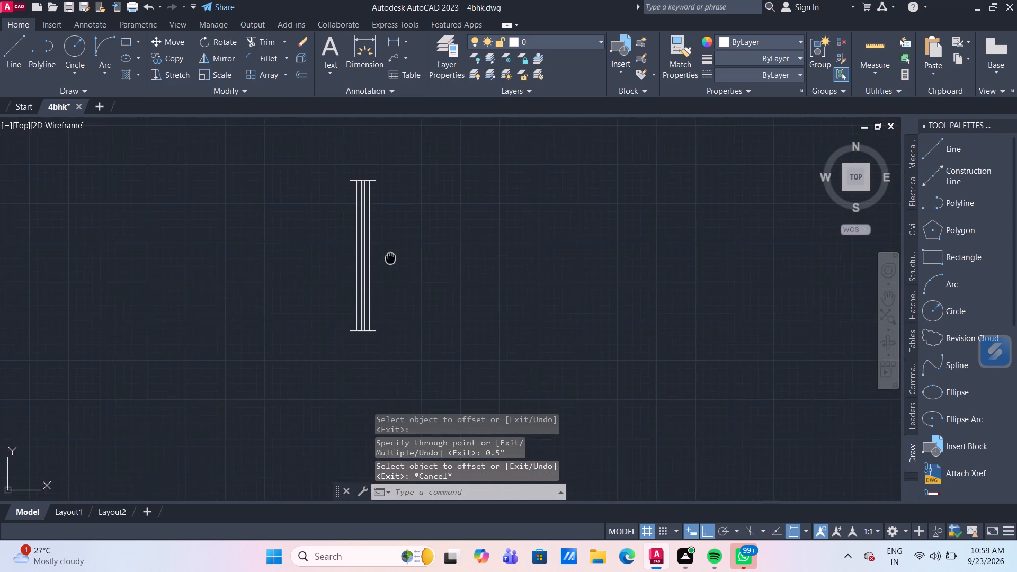
pyautogui.moveTo(387, 256); pyautogui.dragTo(365, 230, button='middle')
pyautogui.moveTo(373, 327); pyautogui.dragTo(367, 310)
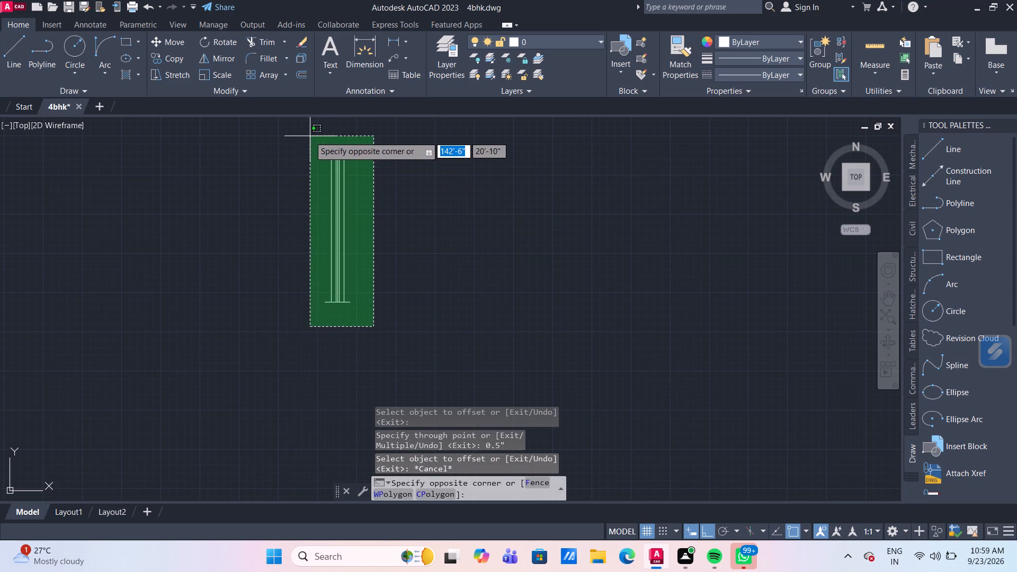
pyautogui.click(309, 136)
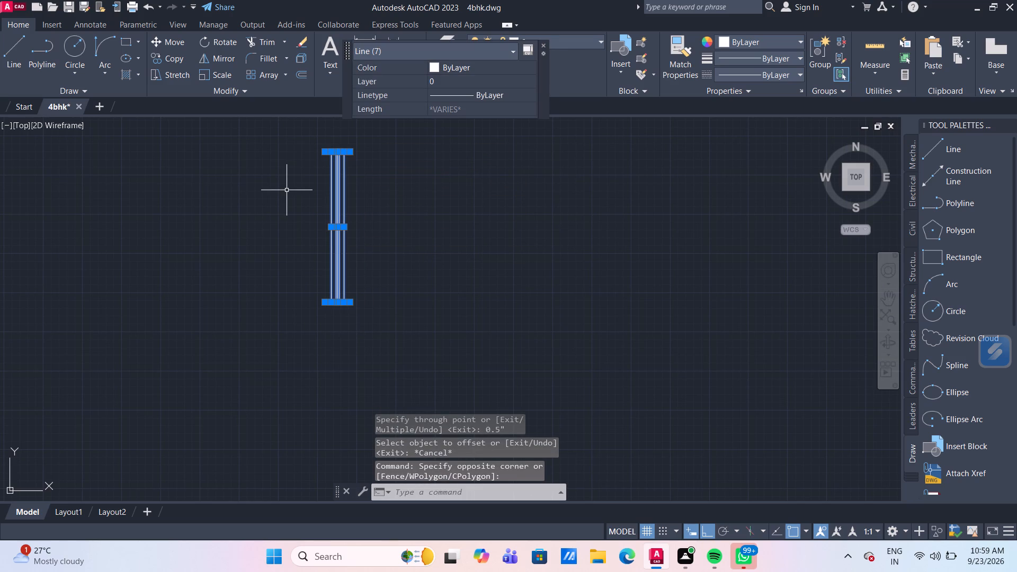
pyautogui.press('g')
pyautogui.press('Return')
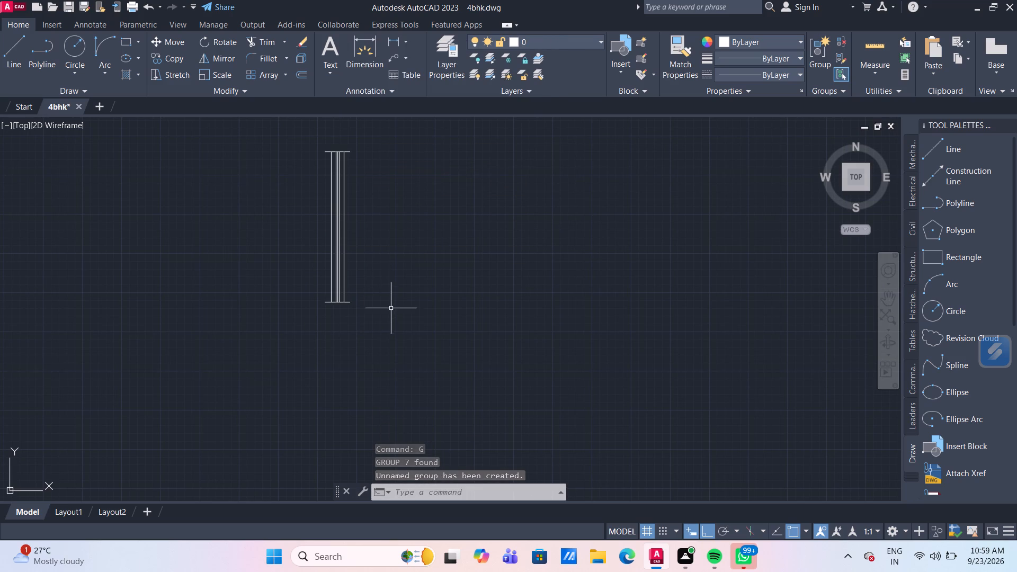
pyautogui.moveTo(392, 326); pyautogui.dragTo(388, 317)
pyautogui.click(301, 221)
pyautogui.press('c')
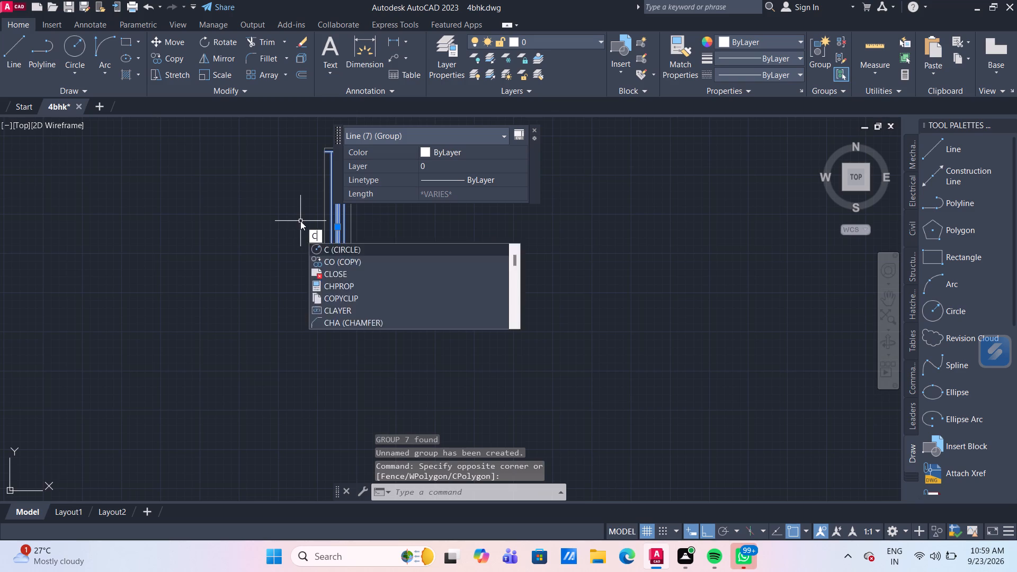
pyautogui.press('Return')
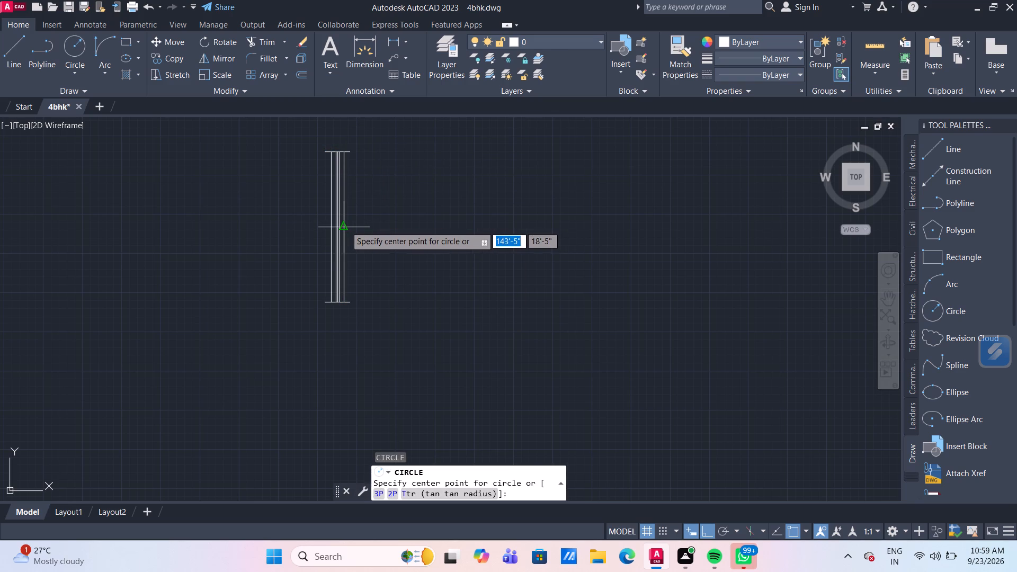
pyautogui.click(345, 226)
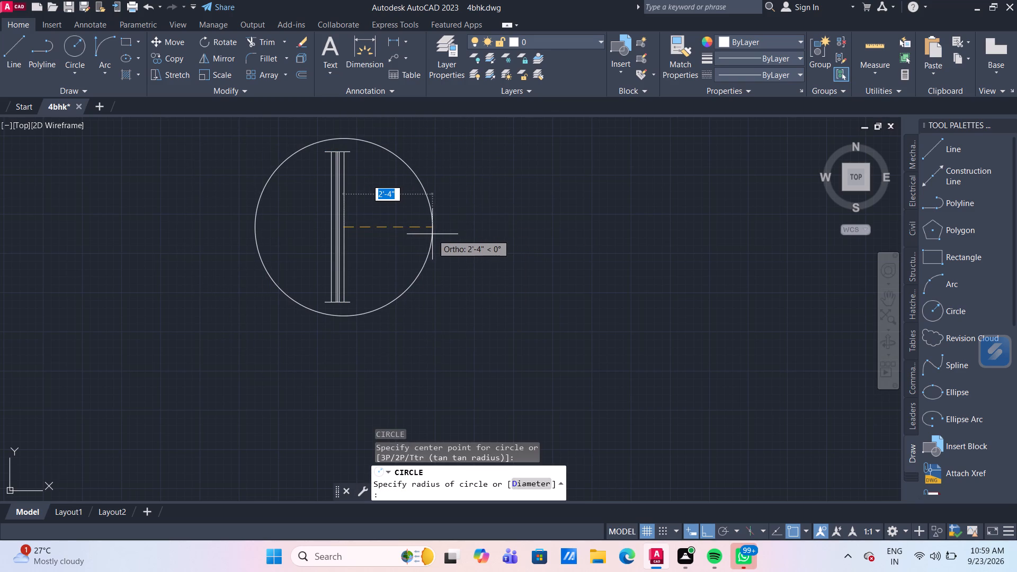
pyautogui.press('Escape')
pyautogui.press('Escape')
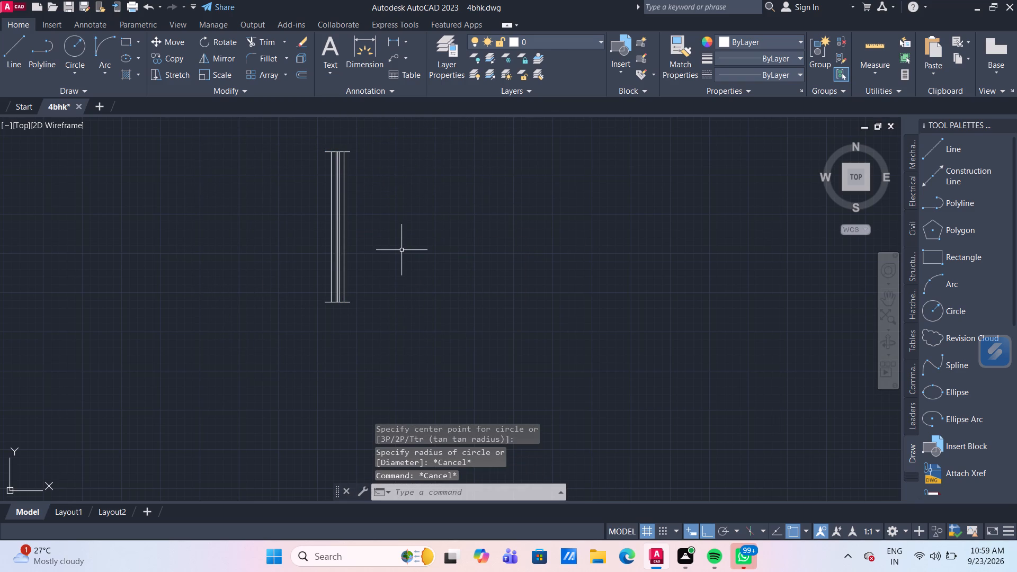
# Copy the grouped vertical window symbol horizontally about 5'-10" to the east and end the Copy command.
pyautogui.moveTo(398, 253); pyautogui.dragTo(367, 241)
pyautogui.click(332, 228)
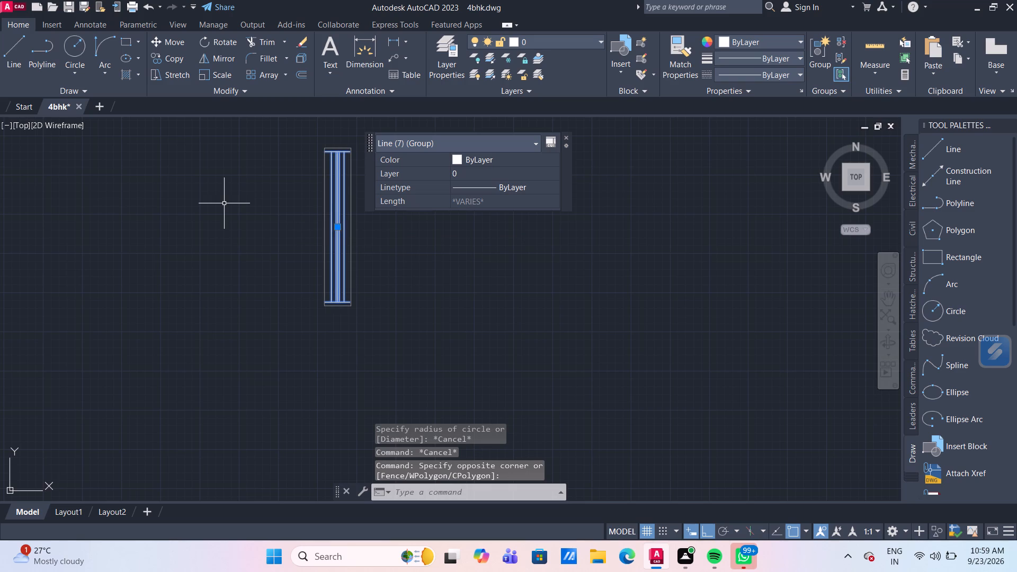
pyautogui.write('co')
pyautogui.press('Return')
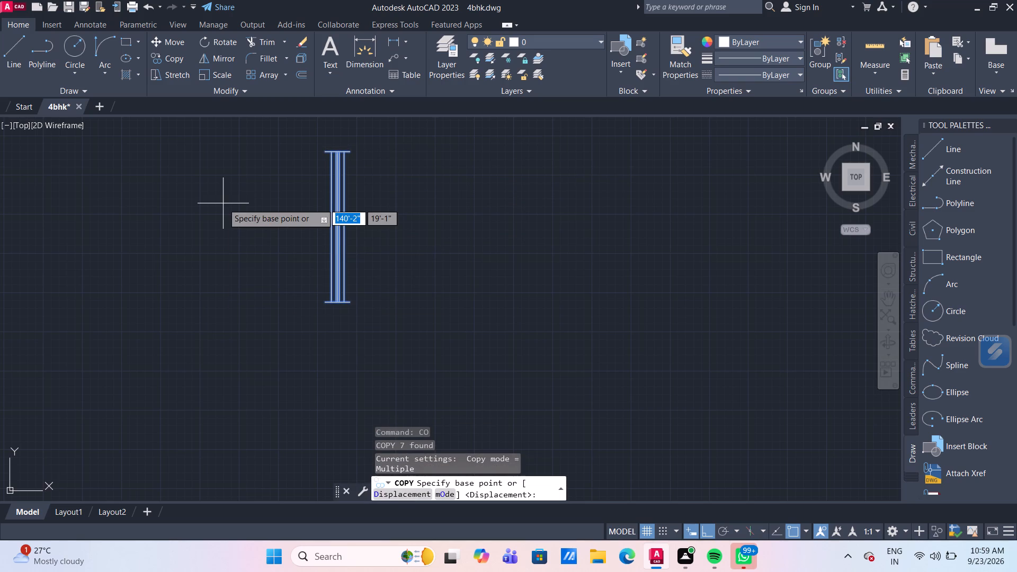
pyautogui.click(332, 225)
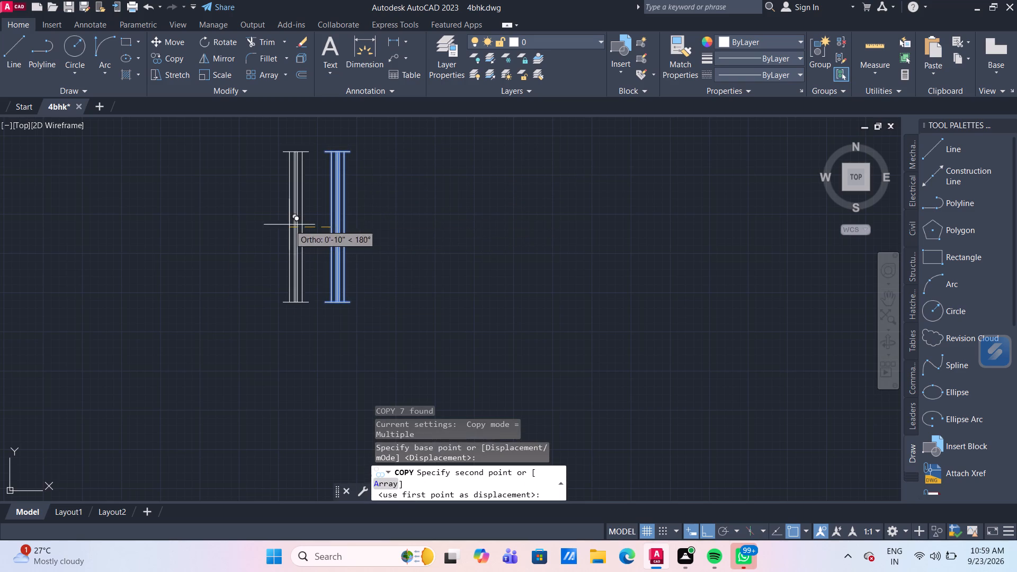
pyautogui.click(550, 223)
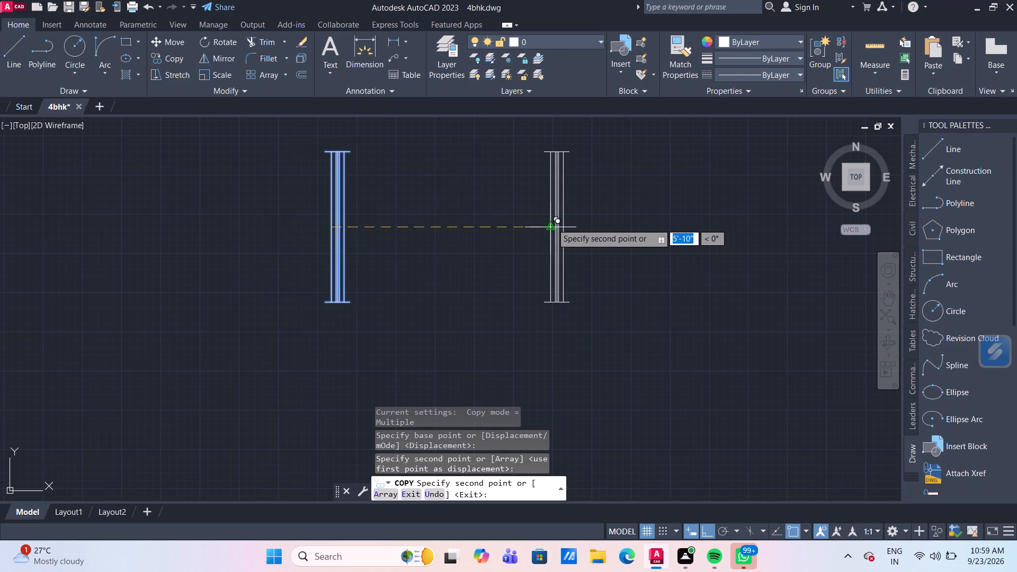
pyautogui.press('Escape')
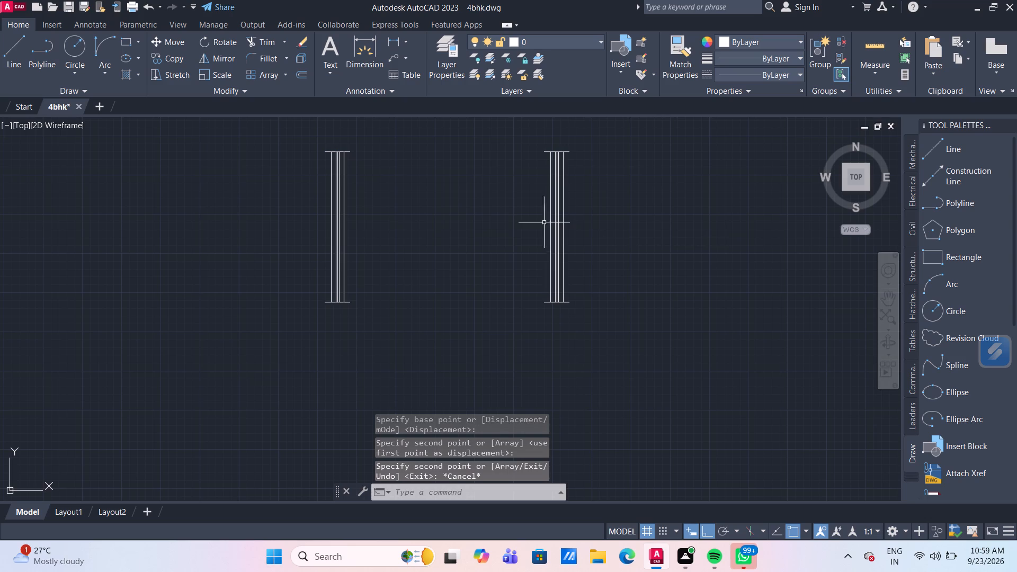
# Rotate the original window symbol 90° about its upper-left corner so that it lies horizontally.
pyautogui.scroll(-1, 453, 298)
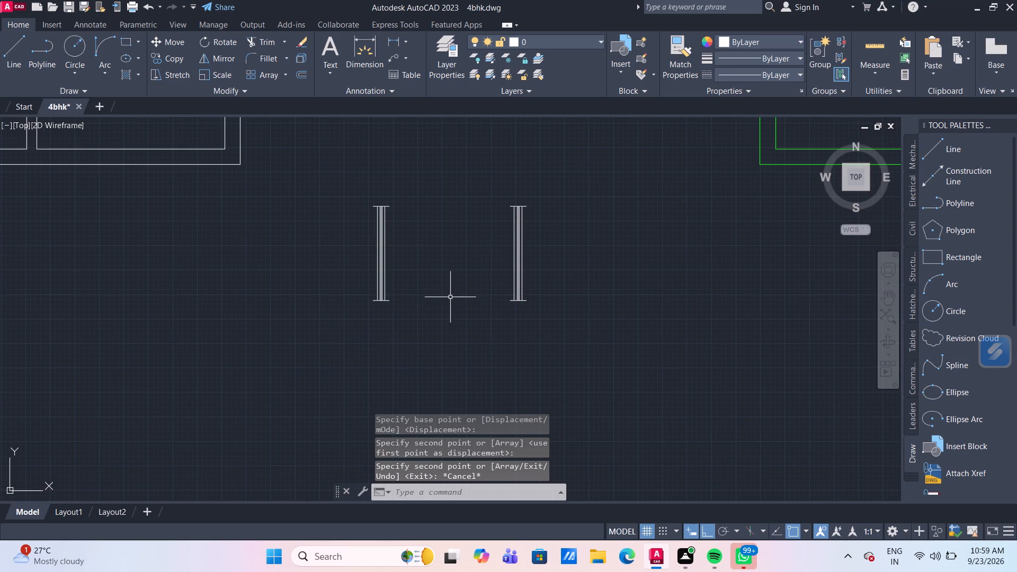
pyautogui.moveTo(413, 323); pyautogui.dragTo(408, 312)
pyautogui.click(316, 162)
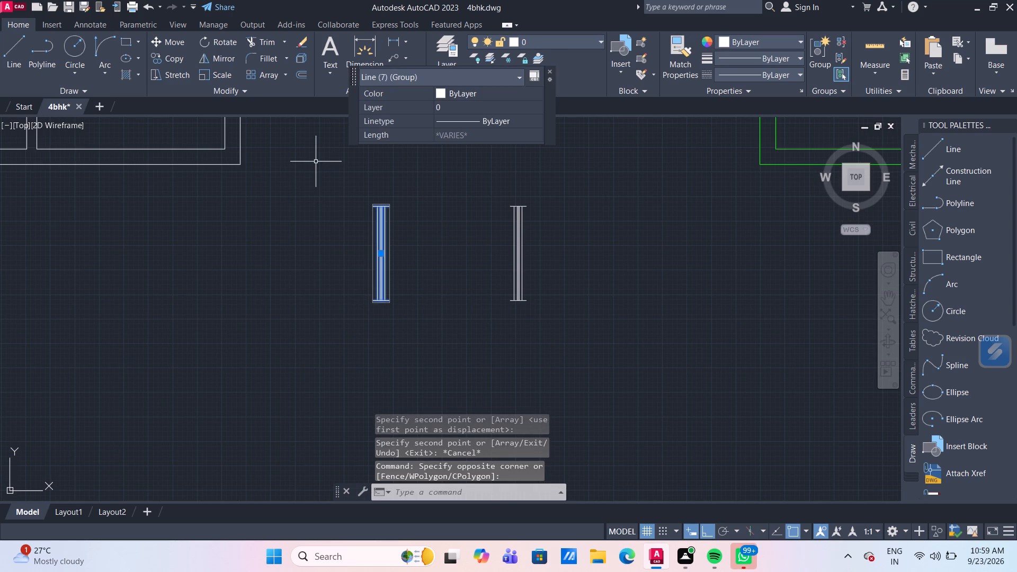
pyautogui.click(229, 44)
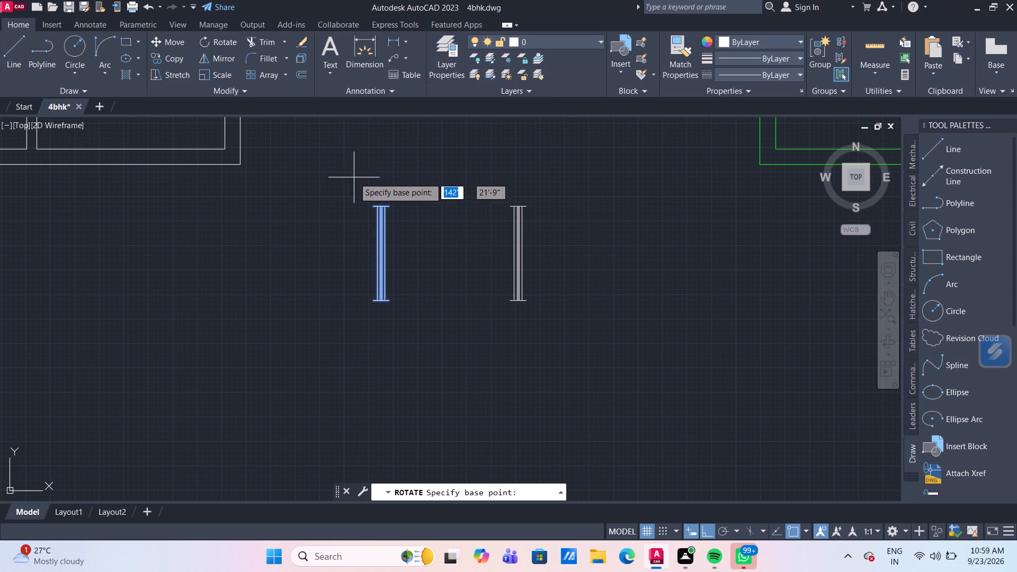
pyautogui.moveTo(369, 204); pyautogui.dragTo(377, 217)
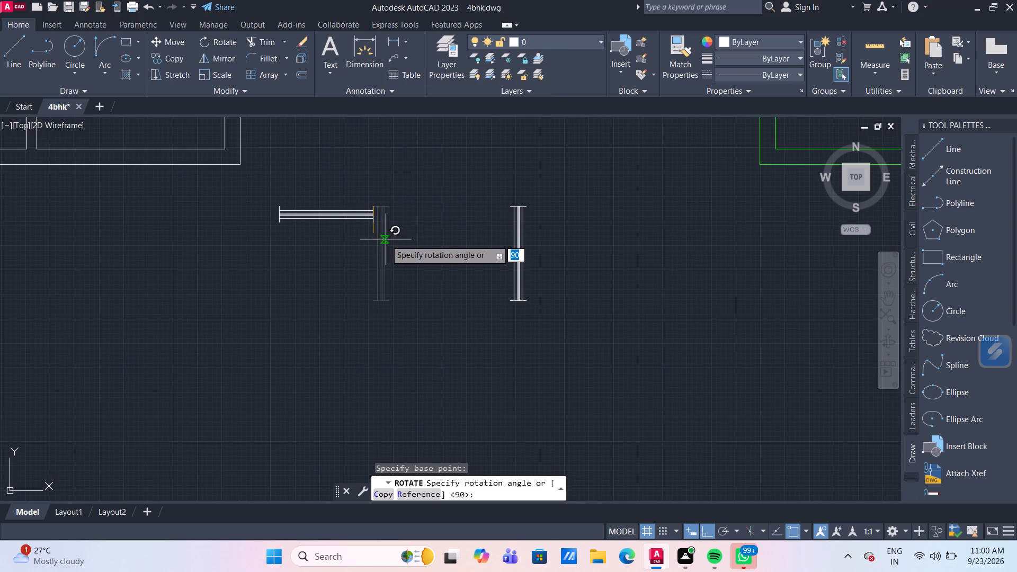
pyautogui.click(335, 301)
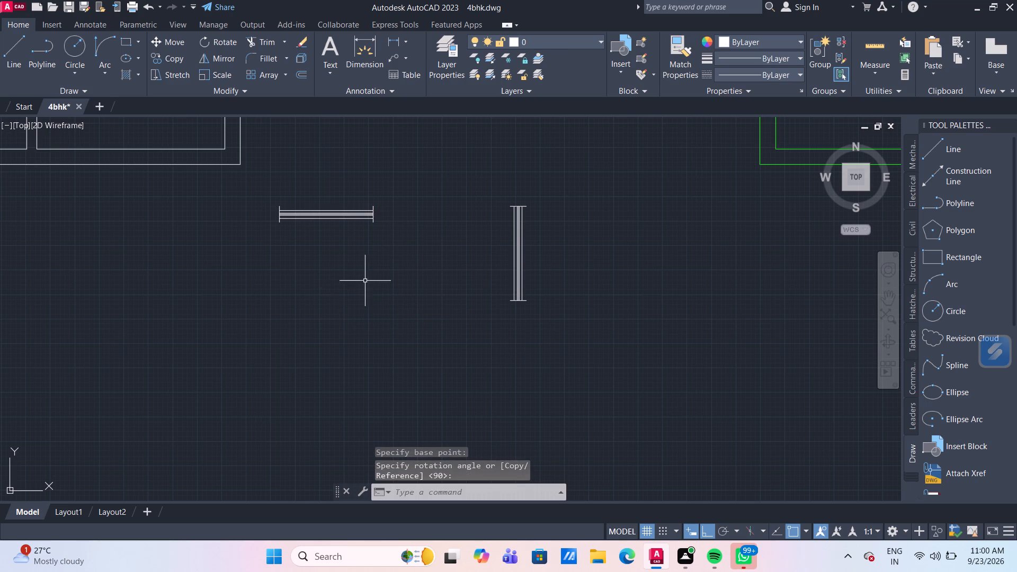
# Copy the horizontal window symbol by its lower-left corner into the south wall of the small room at the plan's southeast corner.
pyautogui.moveTo(389, 274); pyautogui.dragTo(418, 308, button='middle')
pyautogui.scroll(-1, 418, 308)
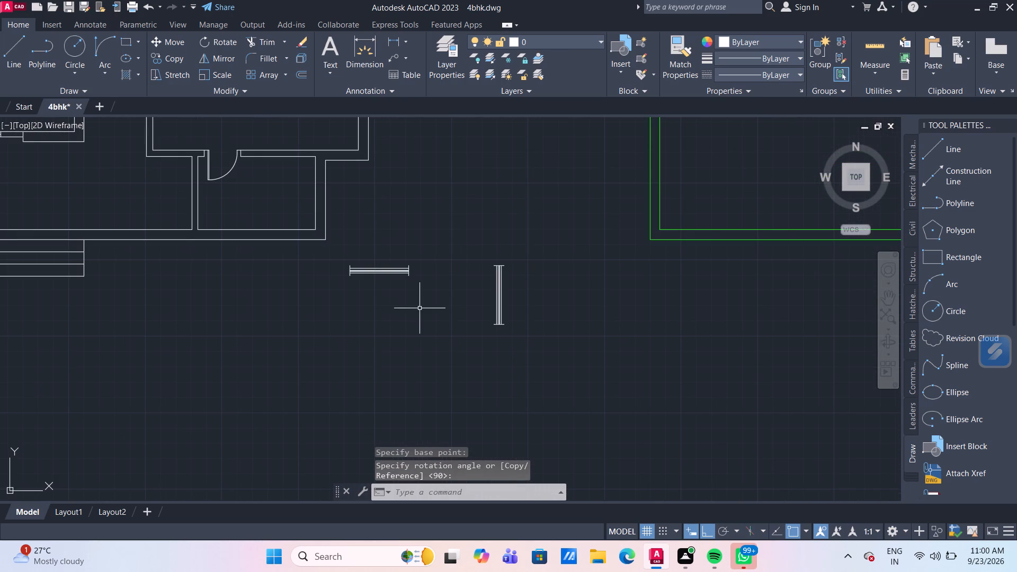
pyautogui.click(426, 296)
pyautogui.click(322, 254)
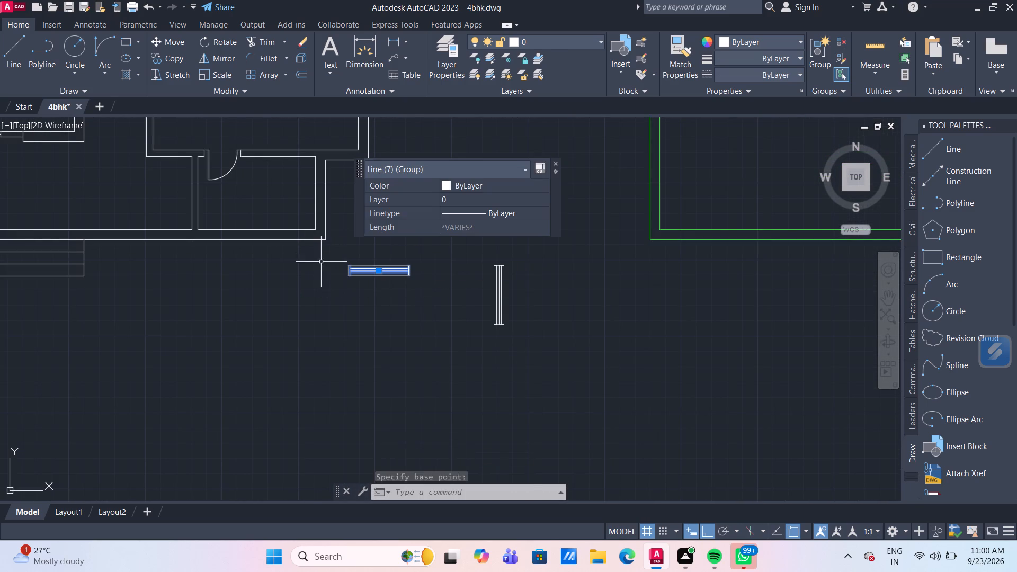
pyautogui.write('co')
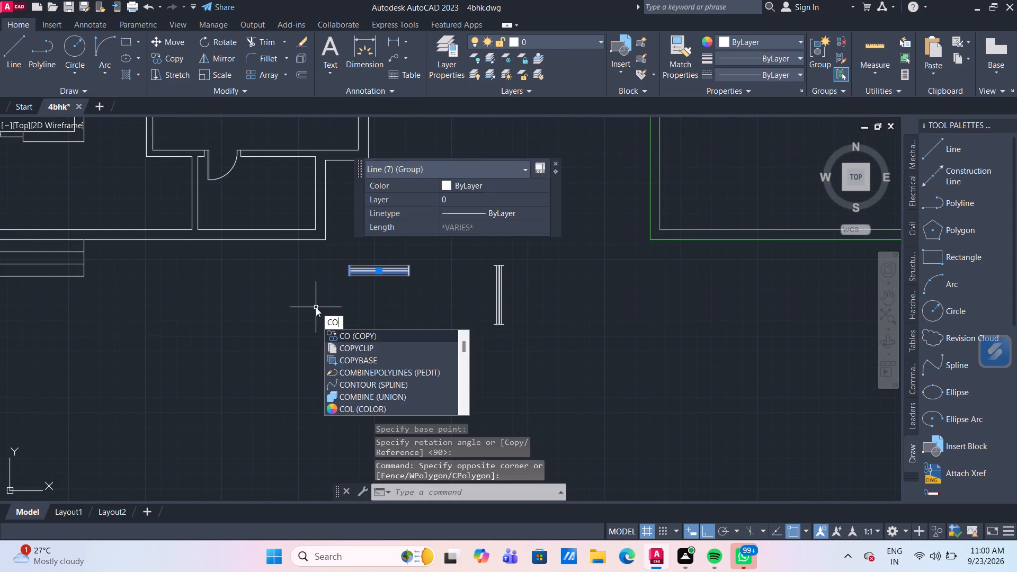
pyautogui.press('Return')
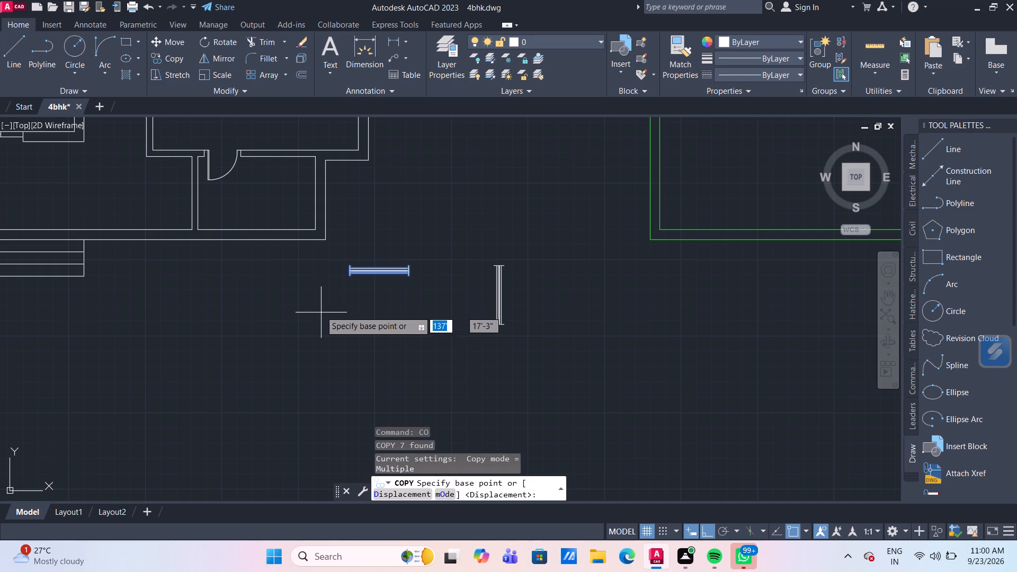
pyautogui.scroll(1, 320, 310)
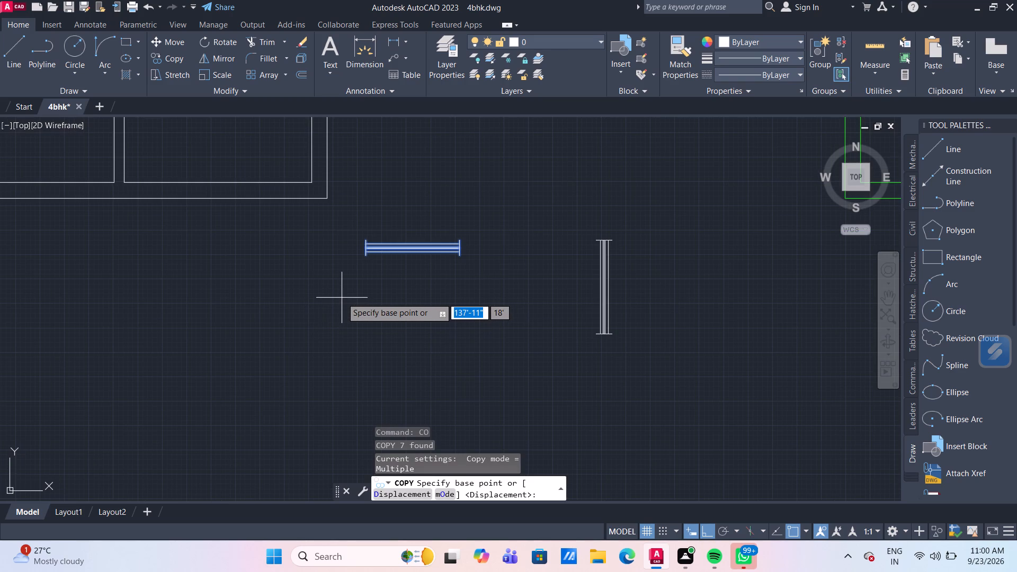
pyautogui.scroll(2, 342, 297)
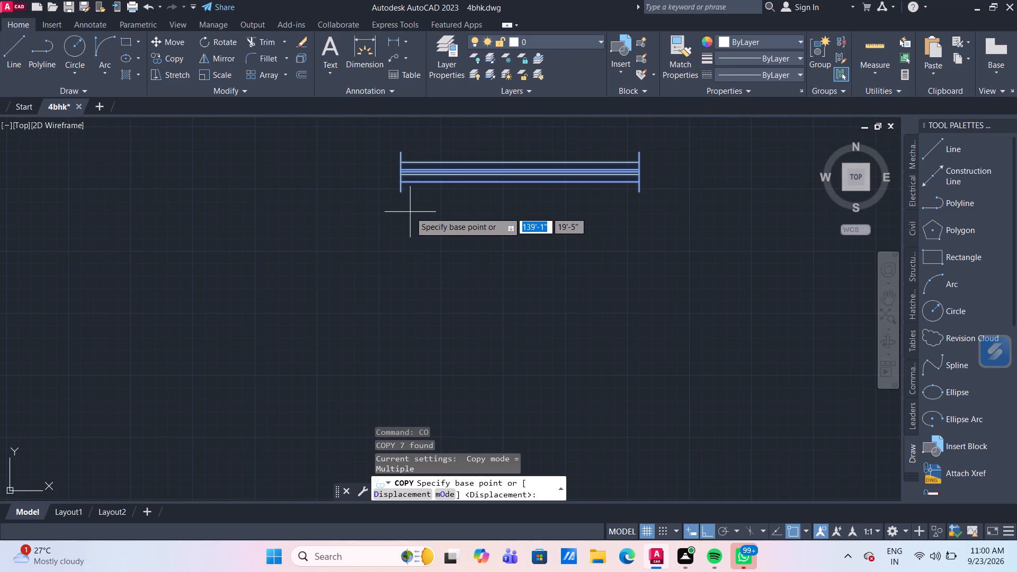
pyautogui.click(399, 192)
pyautogui.scroll(-3, 223, 205)
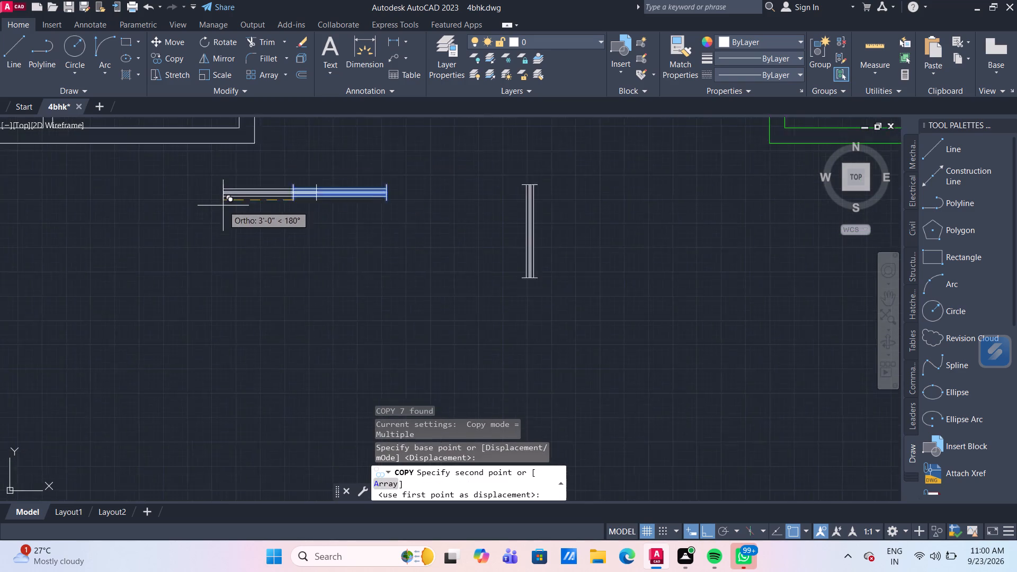
pyautogui.moveTo(181, 185); pyautogui.dragTo(285, 217, button='middle')
pyautogui.scroll(2, 279, 209)
pyautogui.moveTo(248, 191); pyautogui.dragTo(250, 191, button='middle')
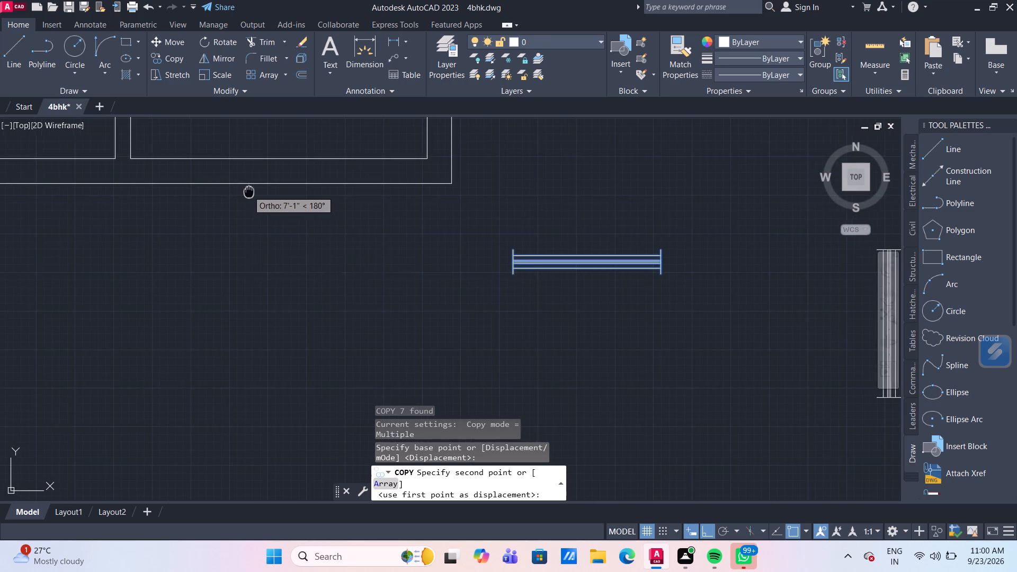
pyautogui.moveTo(250, 191); pyautogui.dragTo(277, 238, button='middle')
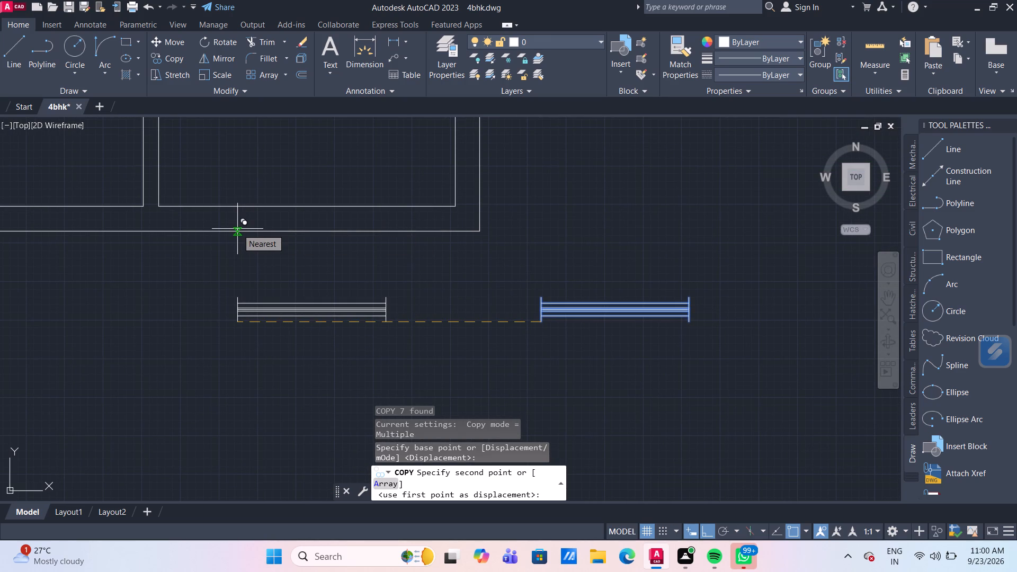
pyautogui.click(237, 229)
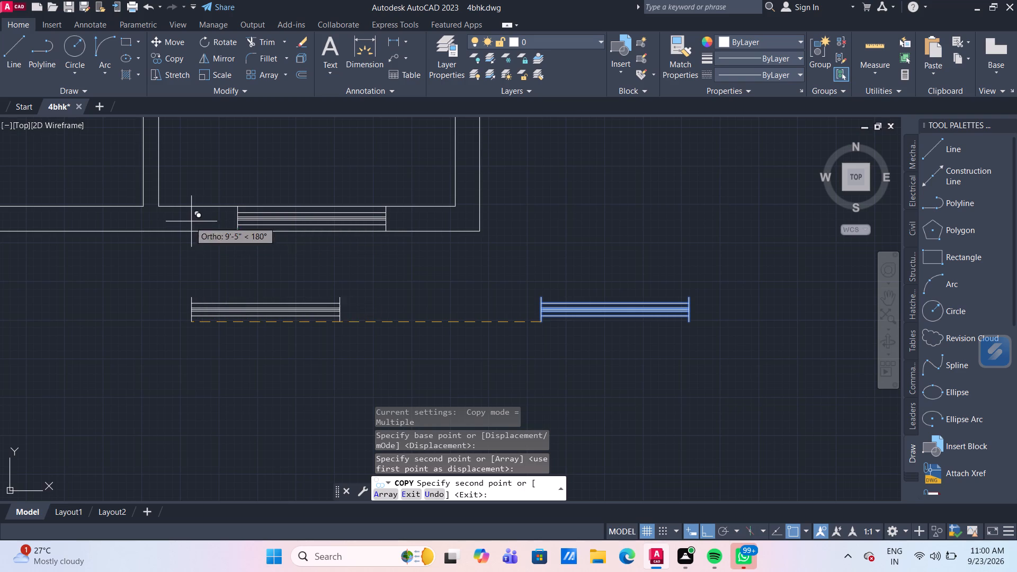
# Place two overlapping copies of the horizontal window in the plan's south wall, west of the entrance steps.
pyautogui.scroll(-2, 106, 247)
pyautogui.moveTo(105, 247); pyautogui.dragTo(502, 249, button='middle')
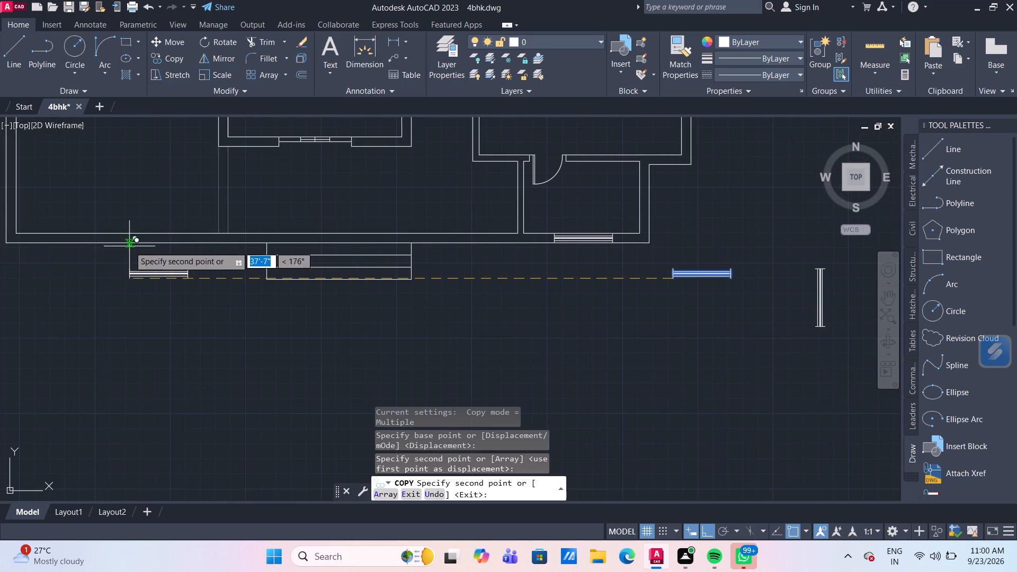
pyautogui.moveTo(129, 246); pyautogui.dragTo(315, 261, button='middle')
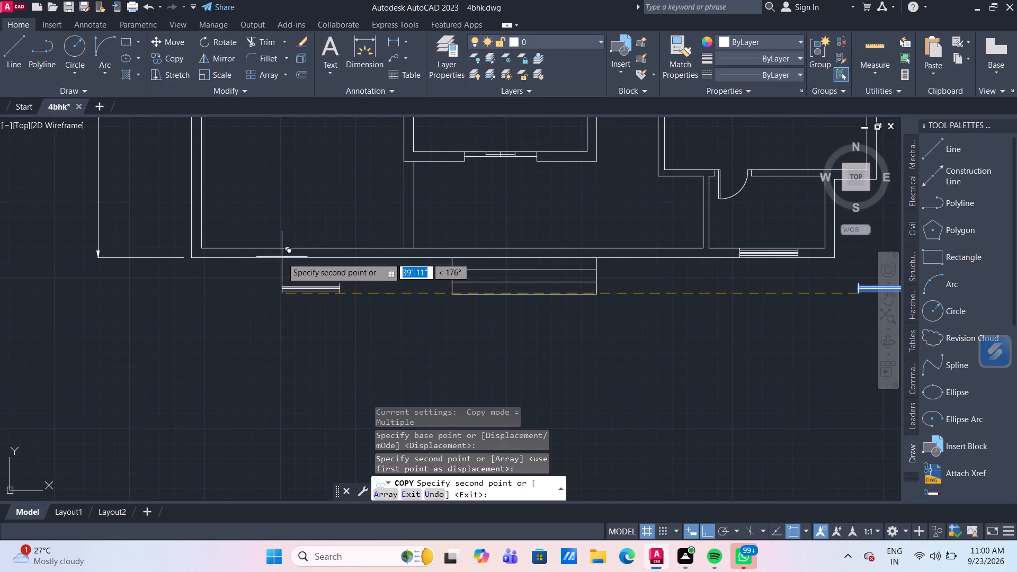
pyautogui.click(280, 257)
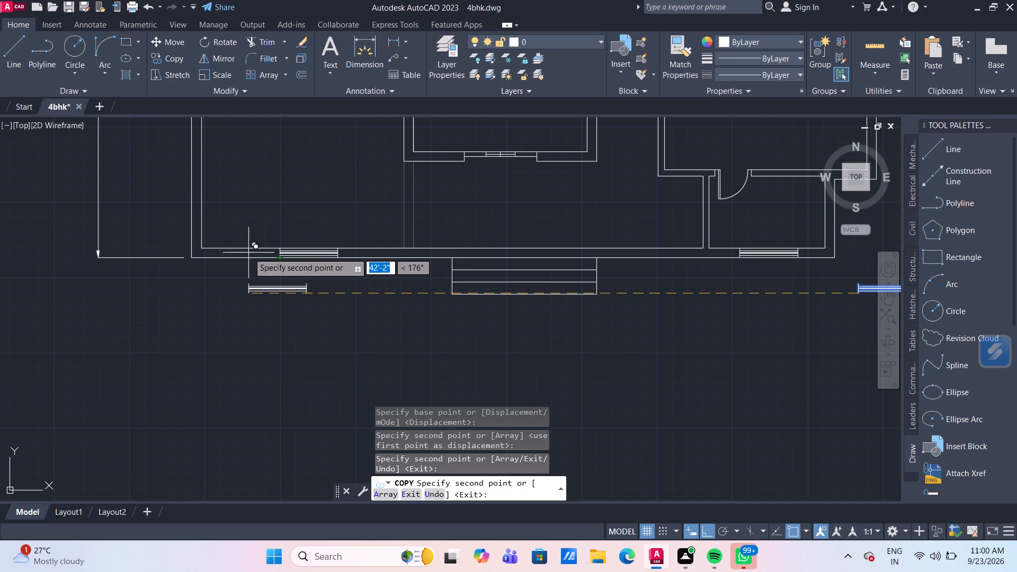
pyautogui.click(257, 256)
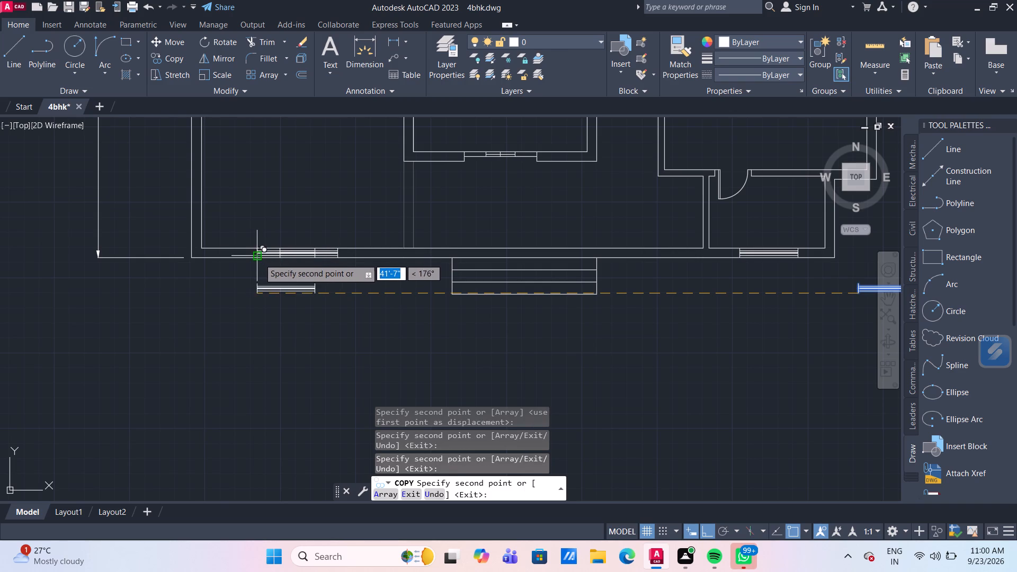
# Place a copy of the horizontal window in the north wall of the northwest room, with its lower-left corner on the inner wall line.
pyautogui.moveTo(288, 193); pyautogui.dragTo(320, 290, button='middle')
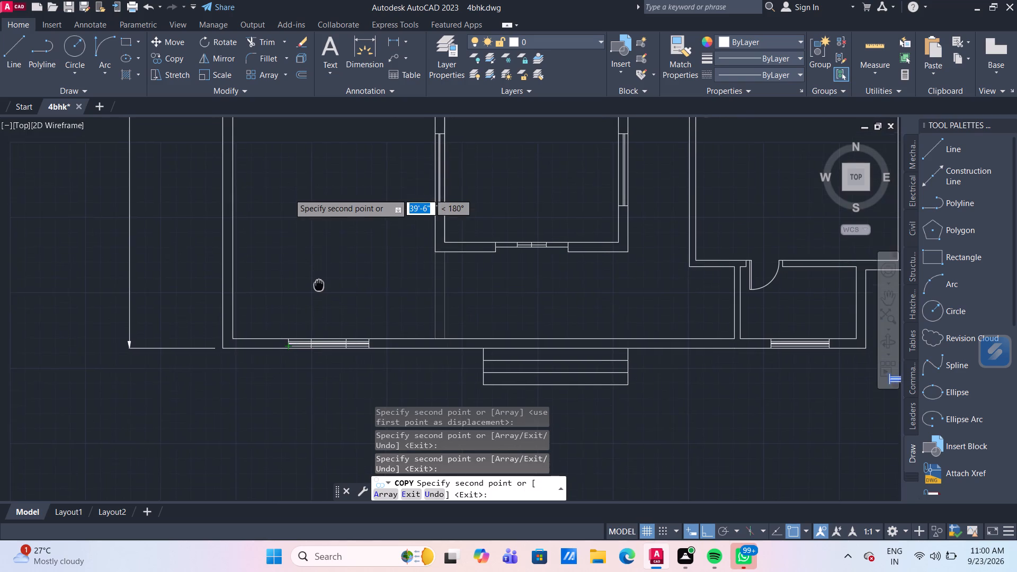
pyautogui.moveTo(320, 290); pyautogui.dragTo(323, 305, button='middle')
pyautogui.scroll(-2, 323, 305)
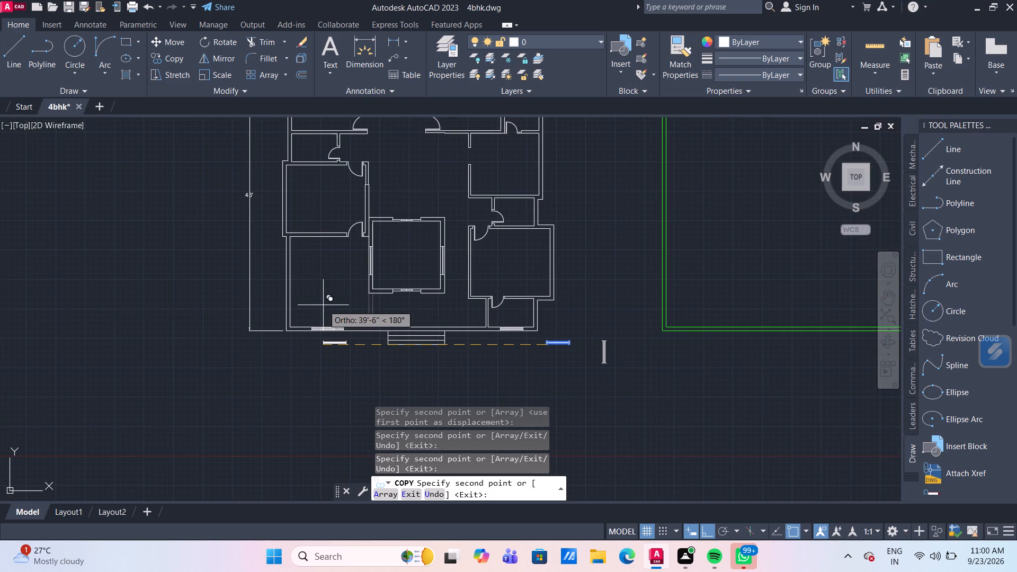
pyautogui.moveTo(315, 182); pyautogui.dragTo(310, 300, button='middle')
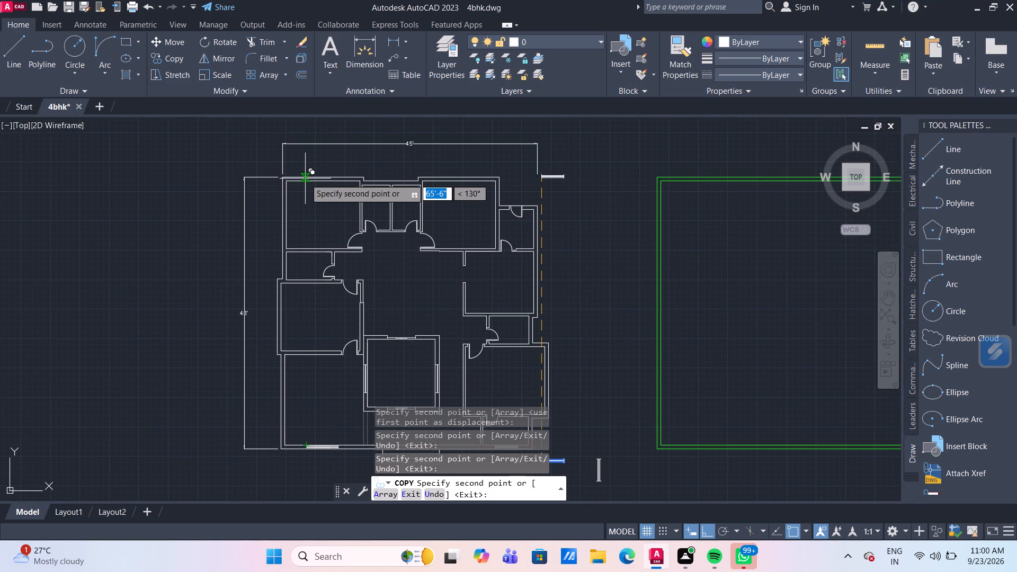
pyautogui.scroll(4, 305, 178)
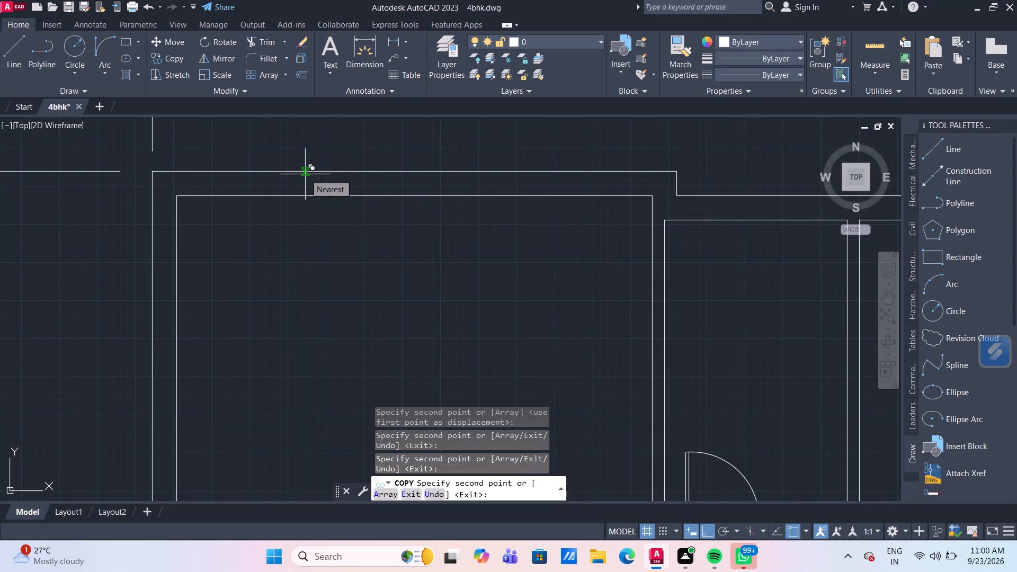
pyautogui.click(325, 199)
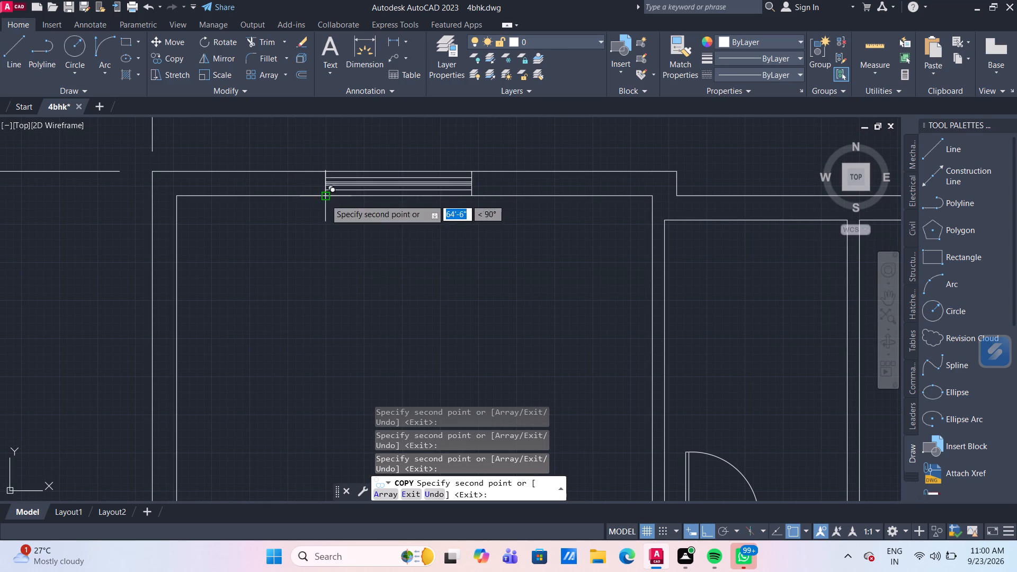
# Place a copy of the horizontal window in the north wall of the northeast bedroom, with its lower-left corner on the inner wall line.
pyautogui.scroll(-2, 352, 291)
pyautogui.moveTo(377, 297); pyautogui.dragTo(262, 263, button='middle')
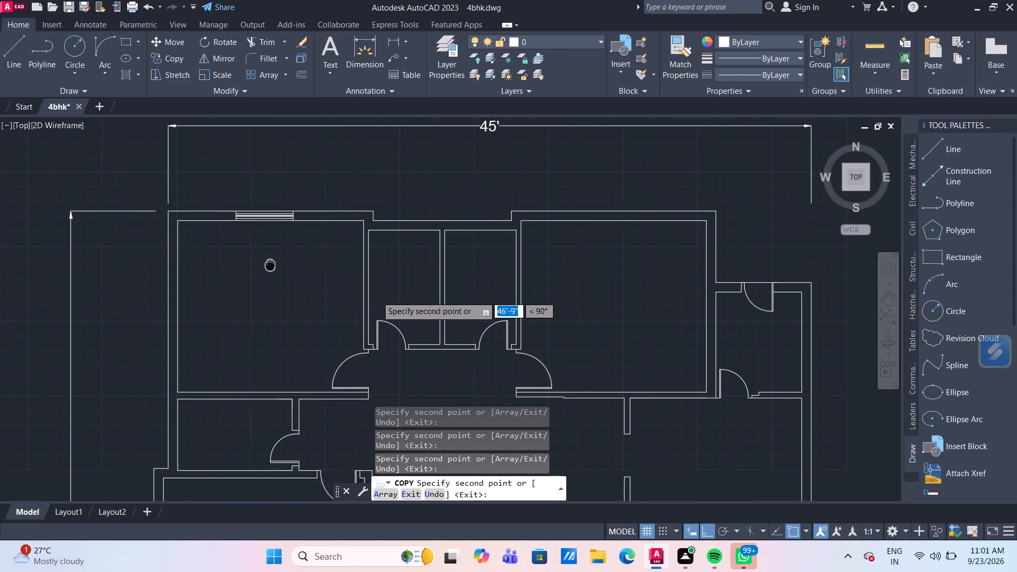
pyautogui.moveTo(262, 263); pyautogui.dragTo(187, 255, button='middle')
pyautogui.scroll(1, 495, 220)
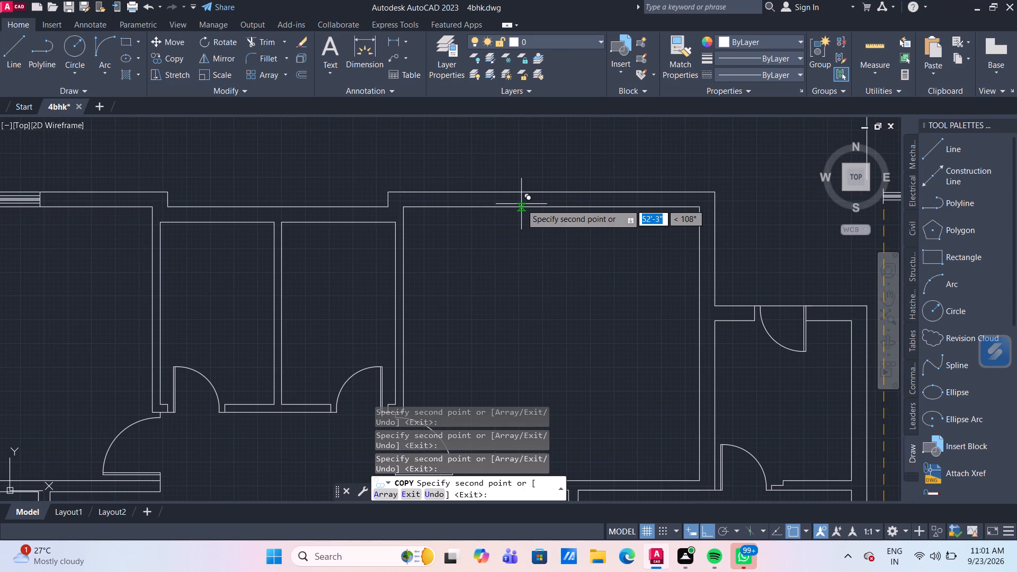
pyautogui.click(520, 203)
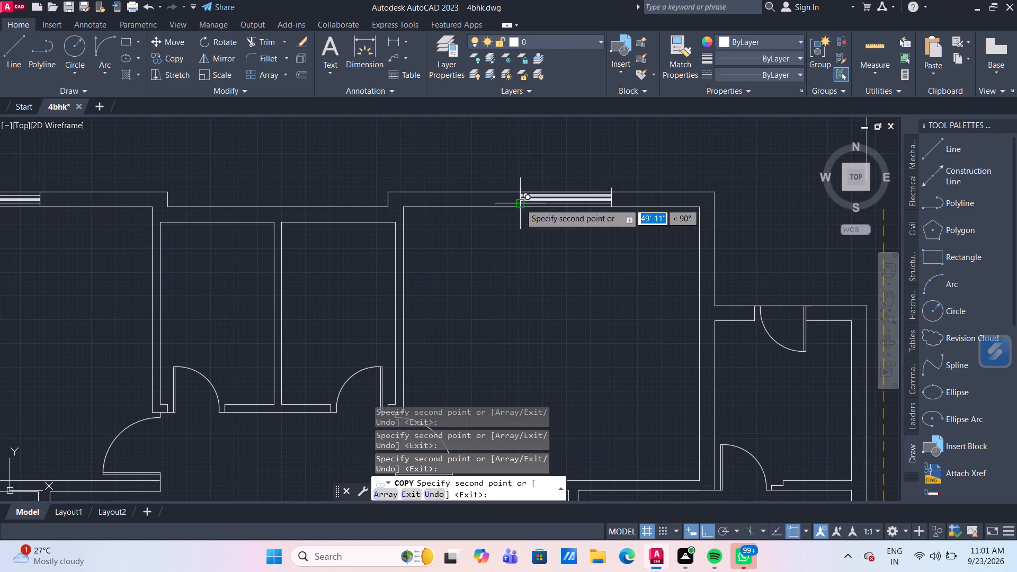
pyautogui.scroll(-3, 536, 252)
pyautogui.moveTo(553, 289); pyautogui.dragTo(521, 183, button='middle')
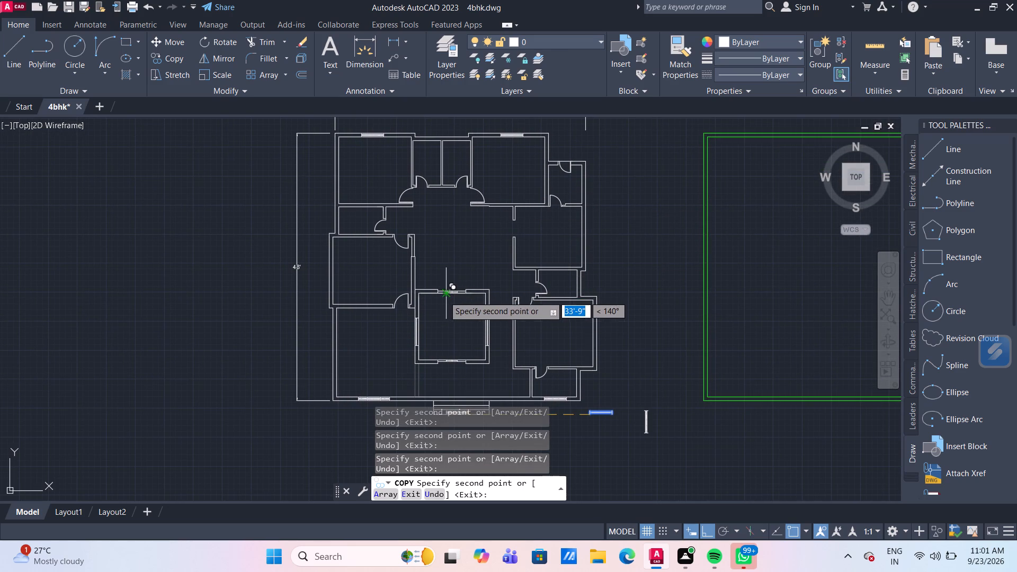
pyautogui.press('Escape')
# Delete the eastern of the two overlapping window copies in the plan's south wall, west of the entrance steps.
pyautogui.scroll(3, 394, 361)
pyautogui.moveTo(397, 342); pyautogui.dragTo(373, 180, button='middle')
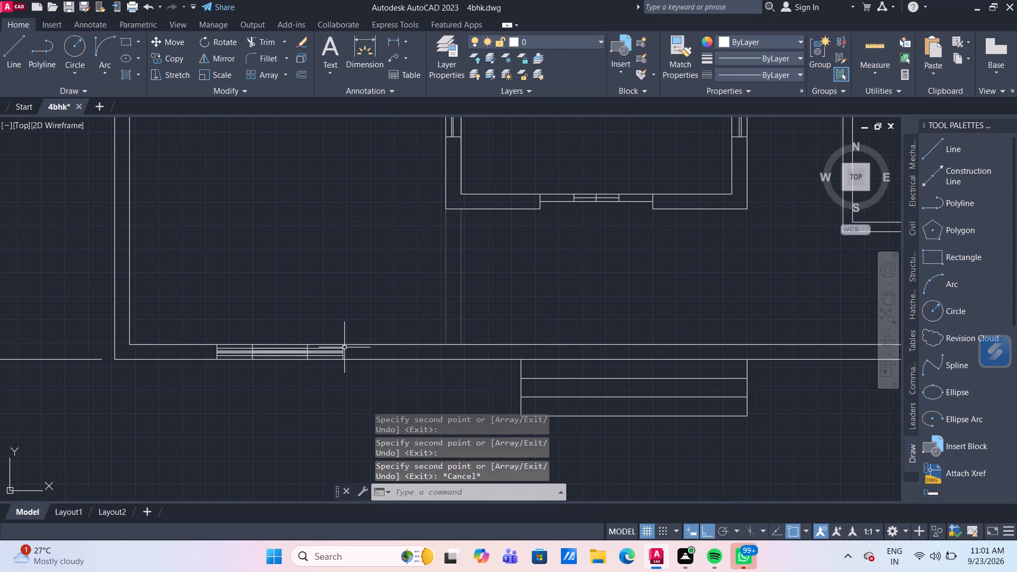
pyautogui.click(344, 347)
pyautogui.press('Delete')
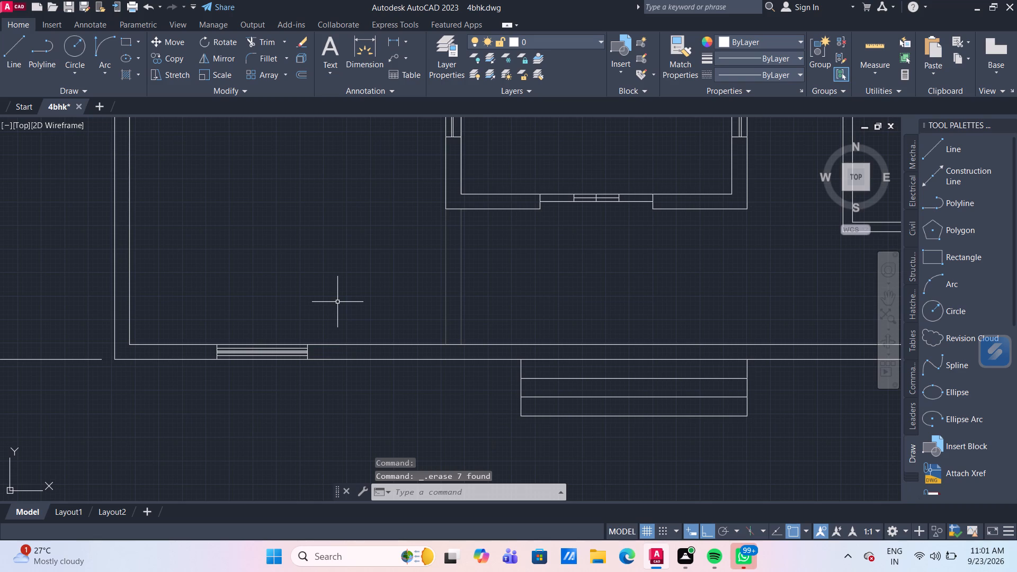
# Copy the vertical window symbol by its lower-right corner onto the outer line of the southeast room's east wall.
pyautogui.scroll(-3, 337, 302)
pyautogui.scroll(1, 441, 348)
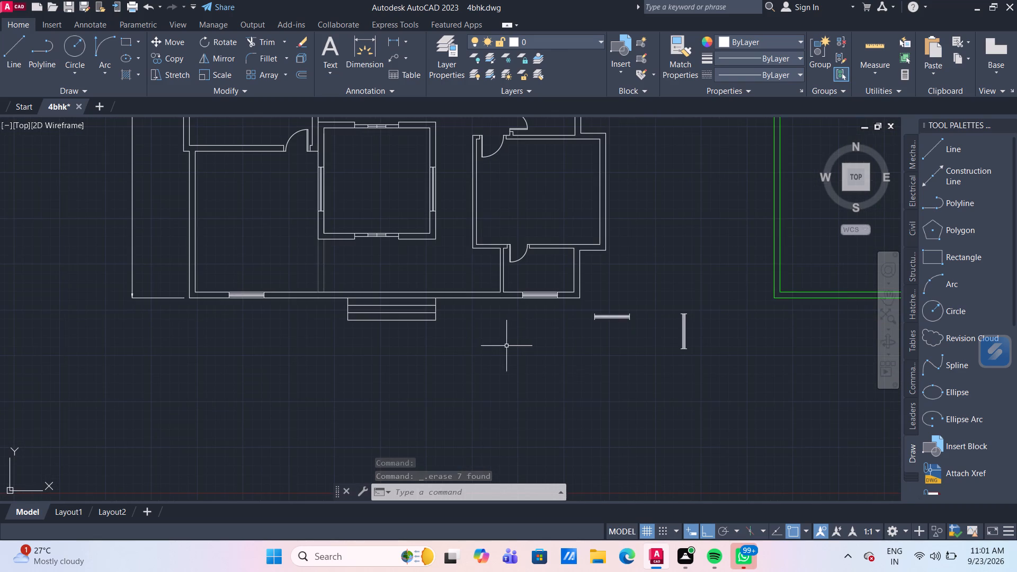
pyautogui.click(713, 380)
pyautogui.click(668, 289)
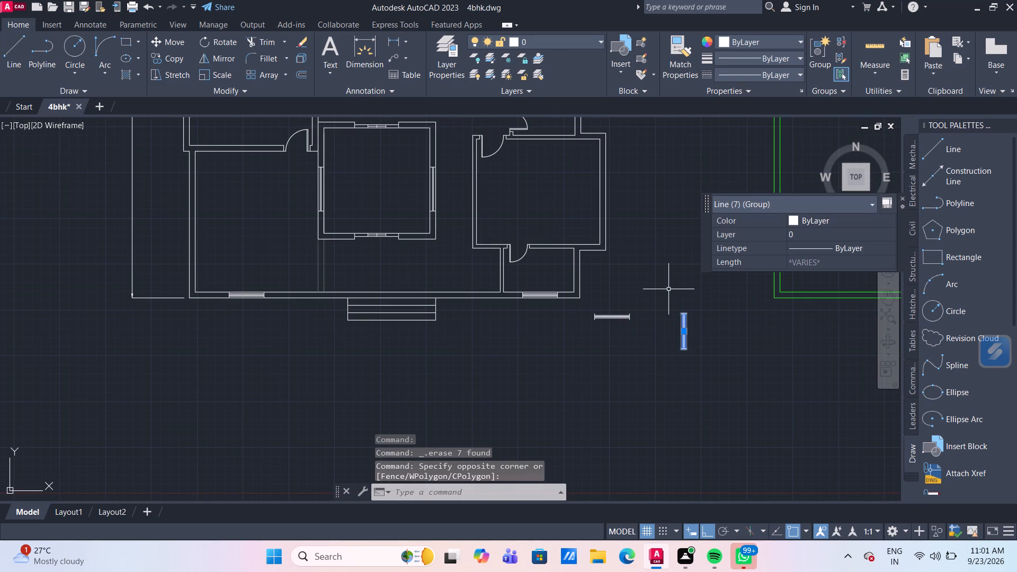
pyautogui.write('co')
pyautogui.press('Return')
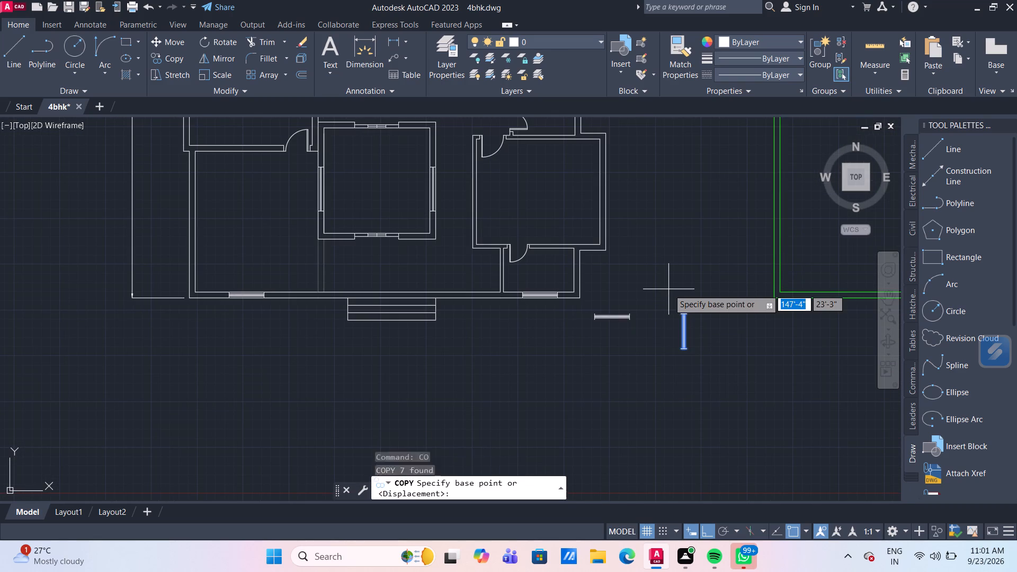
pyautogui.scroll(2, 695, 387)
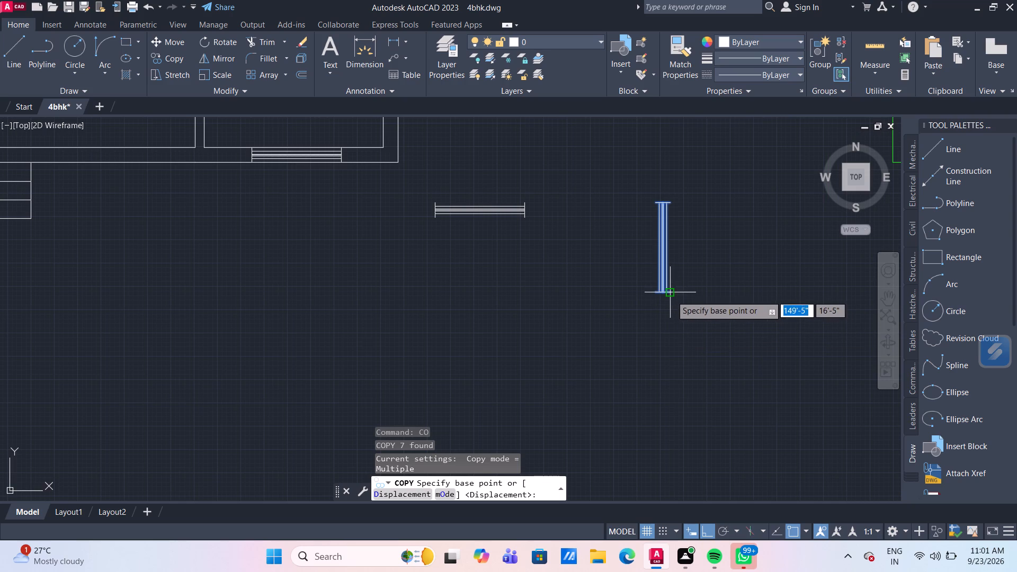
pyautogui.click(671, 294)
pyautogui.scroll(-2, 576, 253)
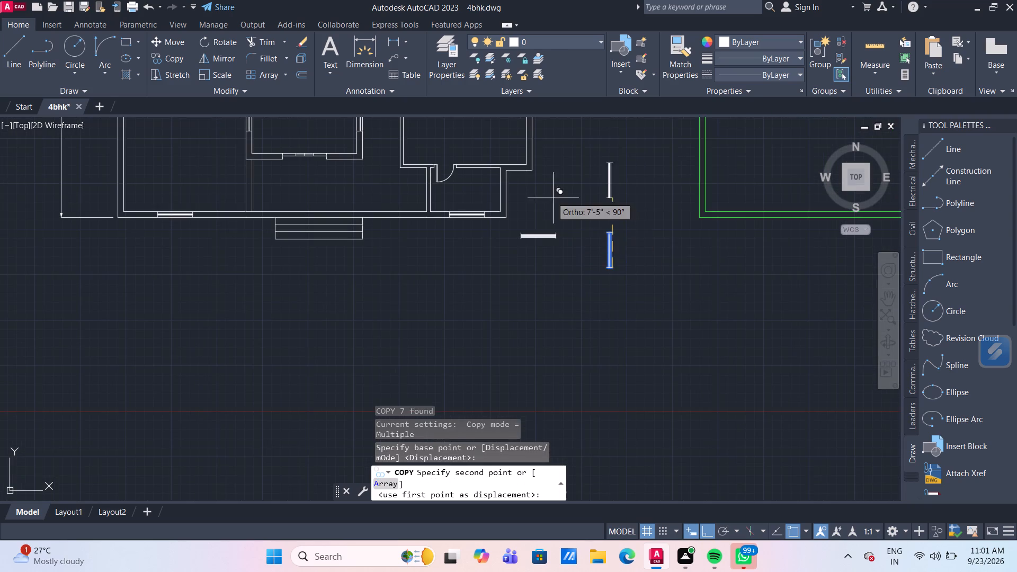
pyautogui.moveTo(546, 193); pyautogui.dragTo(521, 321, button='middle')
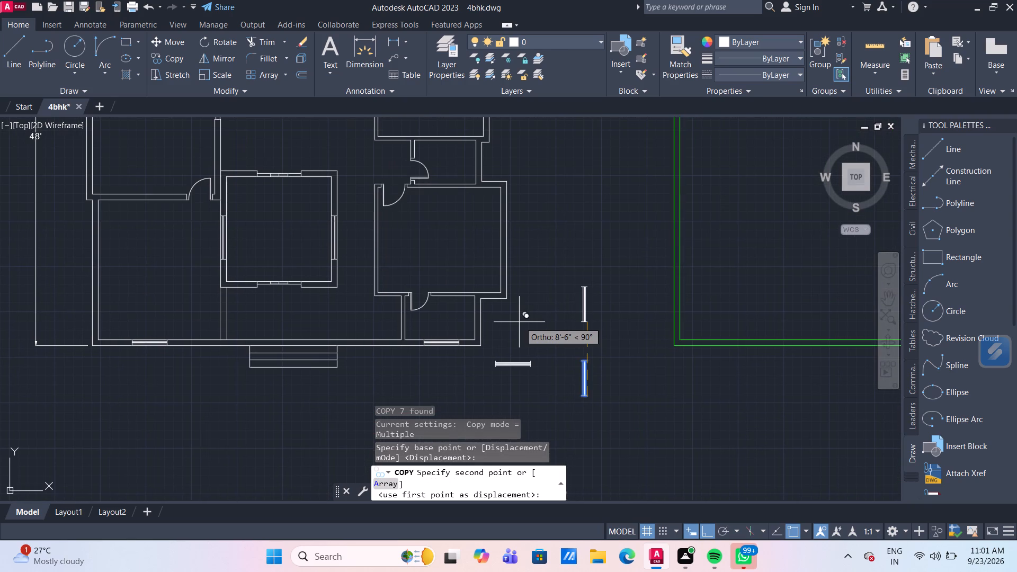
pyautogui.scroll(2, 508, 236)
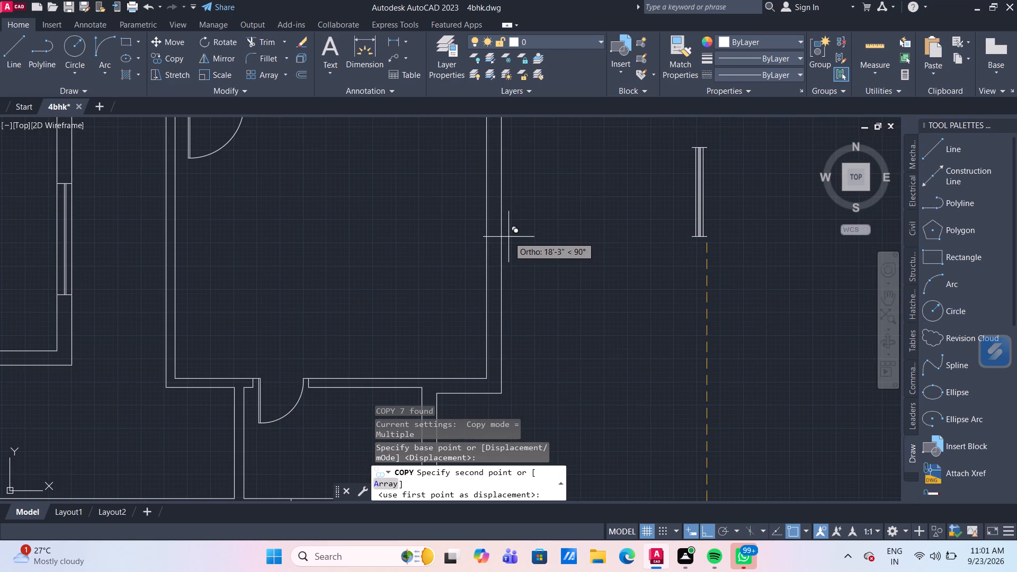
pyautogui.scroll(-1, 499, 193)
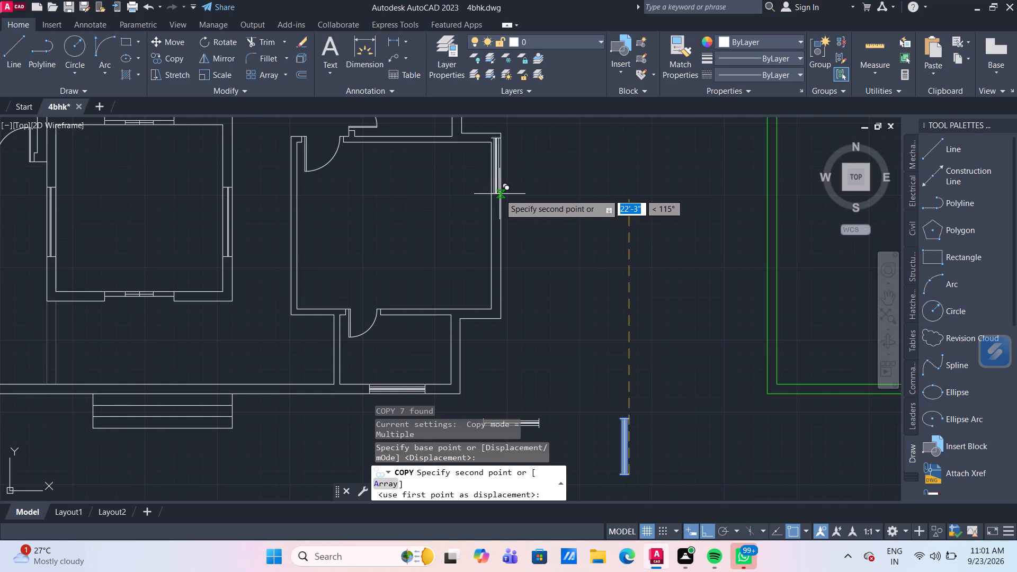
pyautogui.click(503, 246)
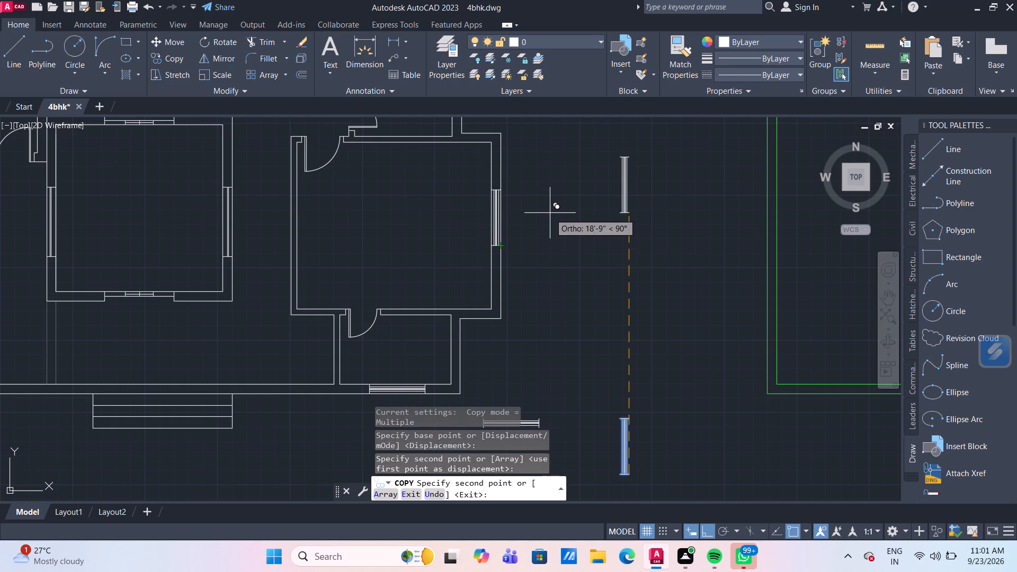
# Place two overlapping copies of the vertical window in the east wall of the room midway along the plan's east side.
pyautogui.scroll(-1, 550, 213)
pyautogui.moveTo(547, 189); pyautogui.dragTo(514, 353, button='middle')
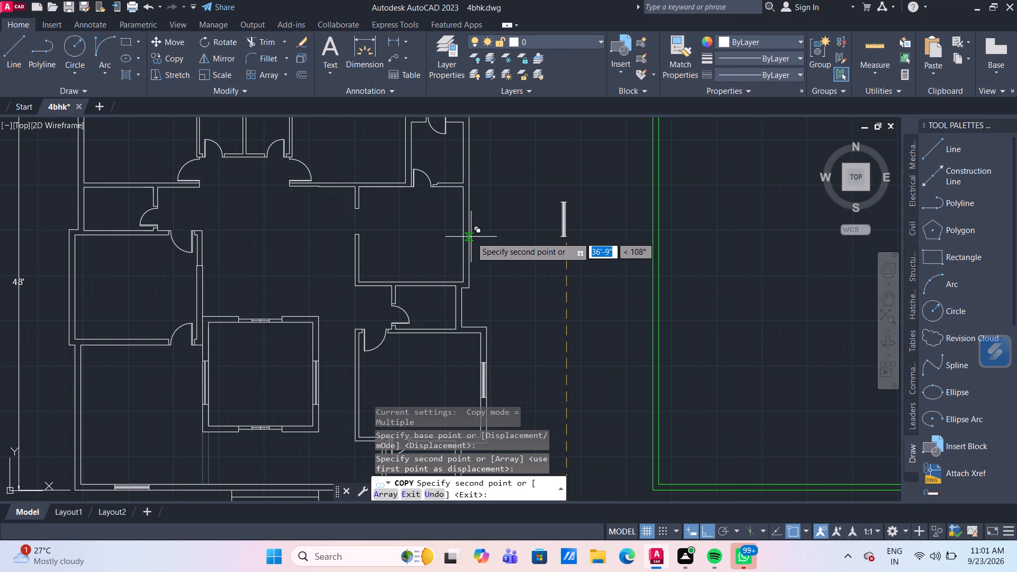
pyautogui.scroll(1, 471, 237)
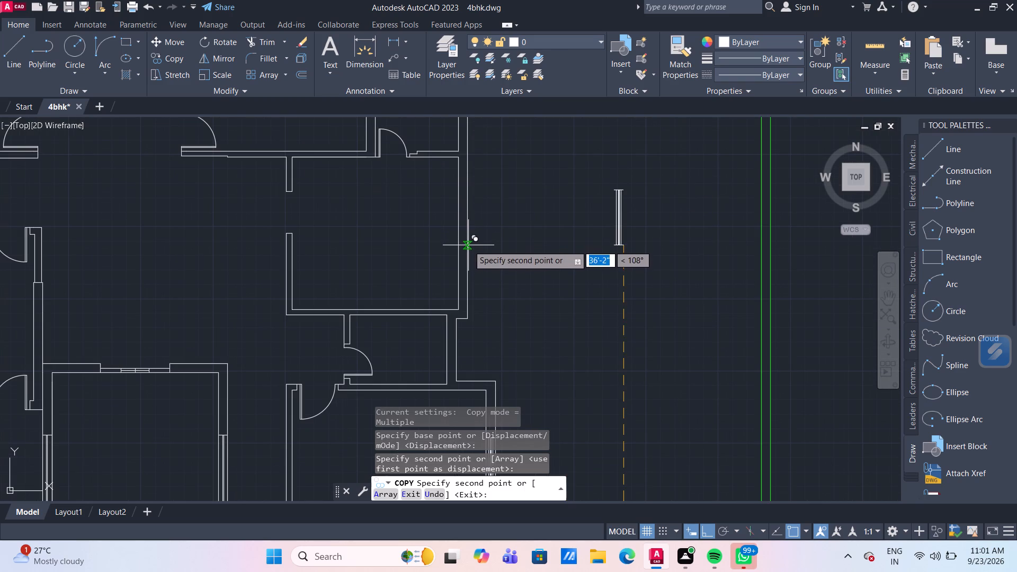
pyautogui.click(469, 249)
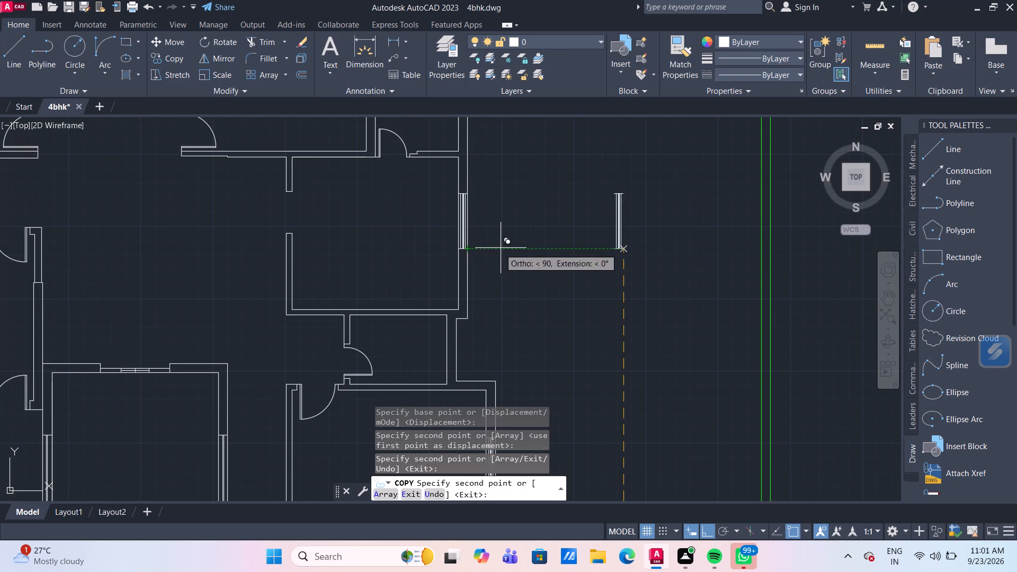
pyautogui.scroll(-1, 514, 229)
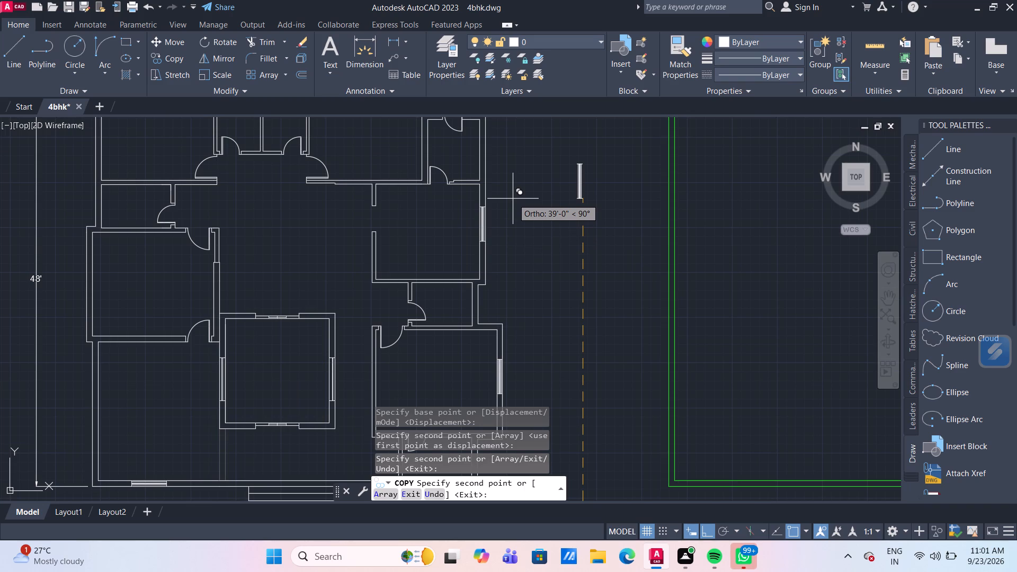
pyautogui.scroll(2, 472, 244)
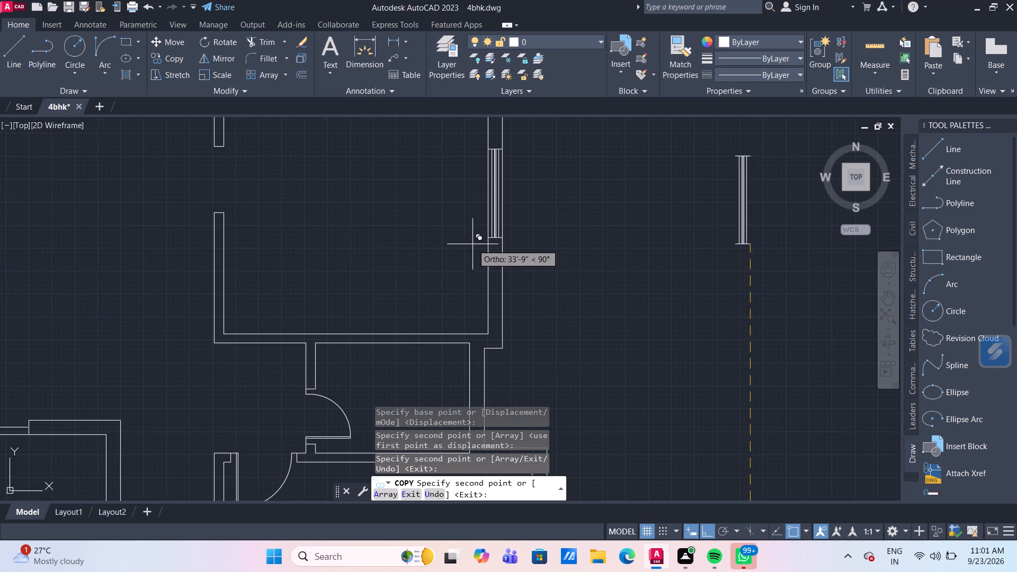
pyautogui.click(503, 255)
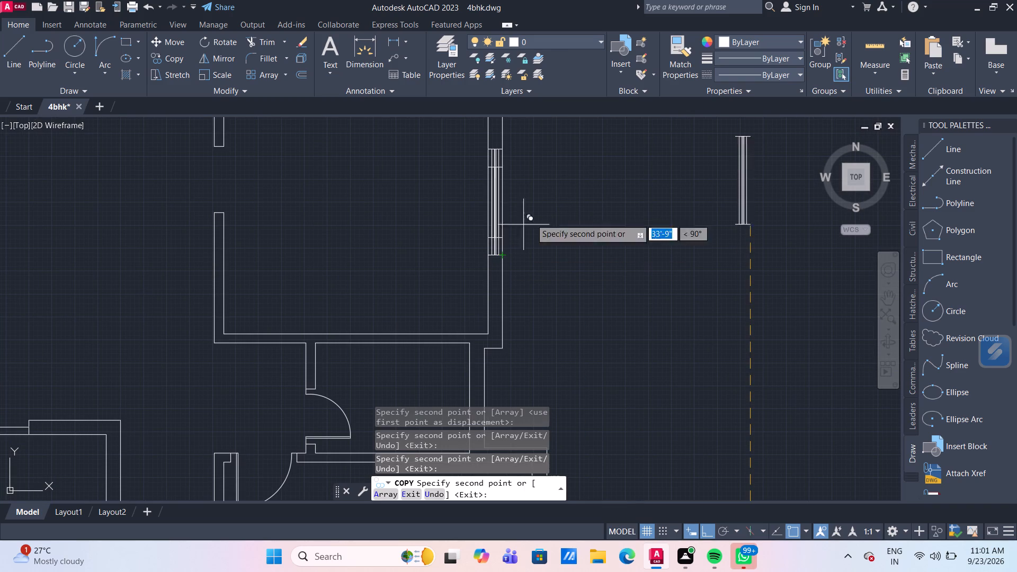
# Place a copy of the vertical window in the northwest room's west wall, with its lower-right corner on the inner wall line.
pyautogui.scroll(-2, 538, 212)
pyautogui.moveTo(550, 147); pyautogui.dragTo(534, 252, button='middle')
pyautogui.scroll(-1, 555, 190)
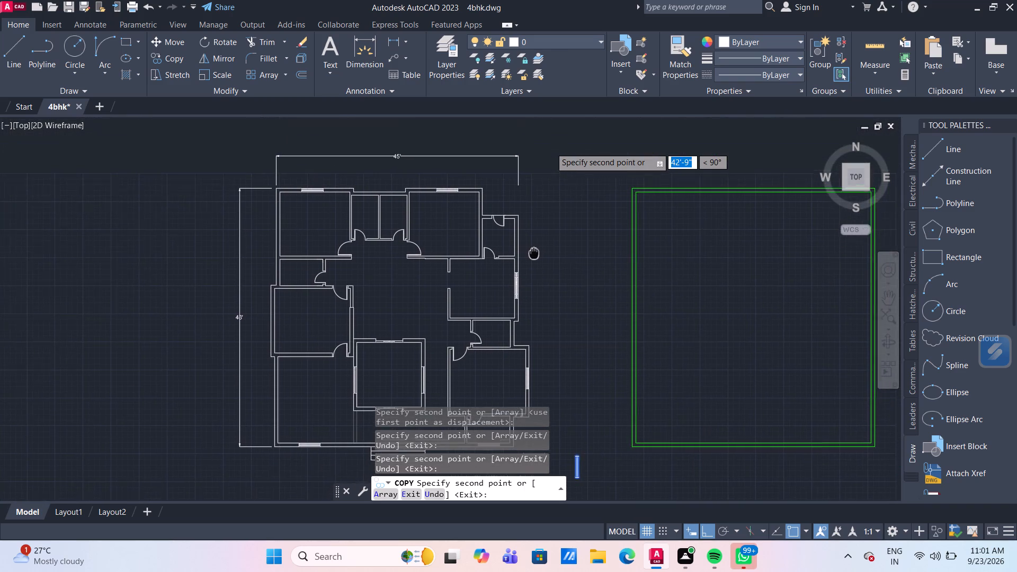
pyautogui.moveTo(534, 252); pyautogui.dragTo(565, 216, button='middle')
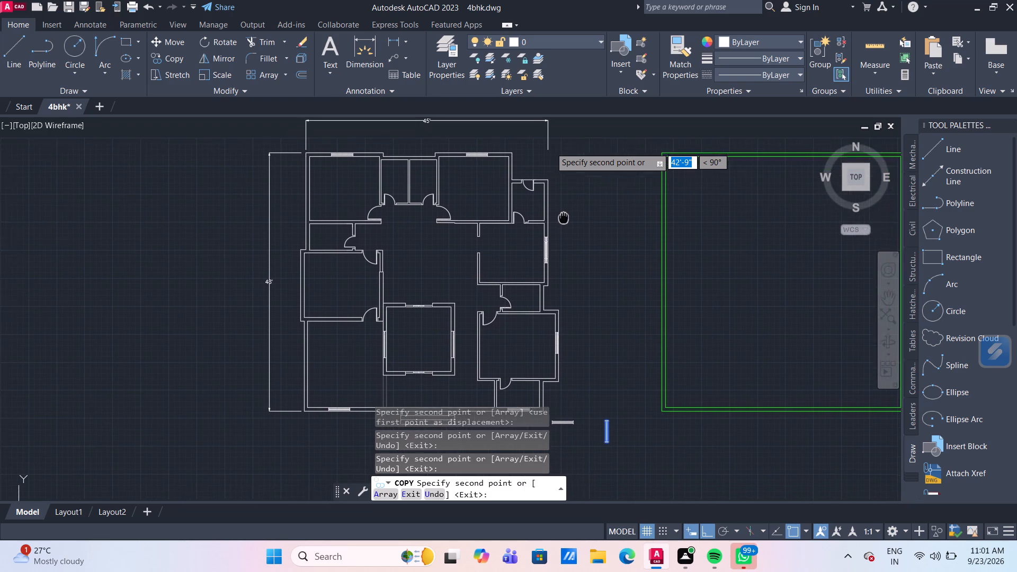
pyautogui.moveTo(565, 216); pyautogui.dragTo(650, 205, button='middle')
pyautogui.scroll(2, 479, 188)
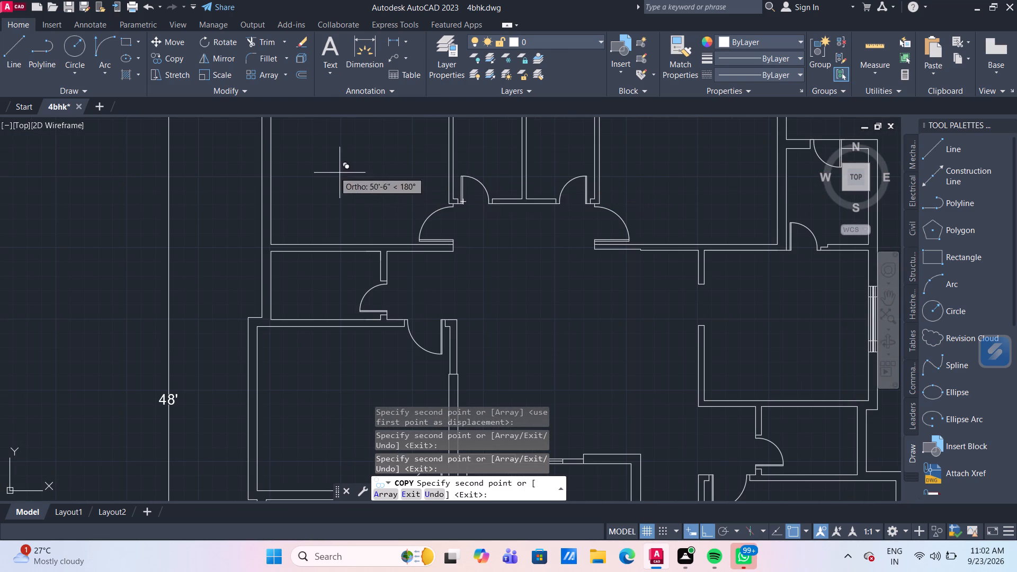
pyautogui.moveTo(295, 165); pyautogui.dragTo(400, 246, button='middle')
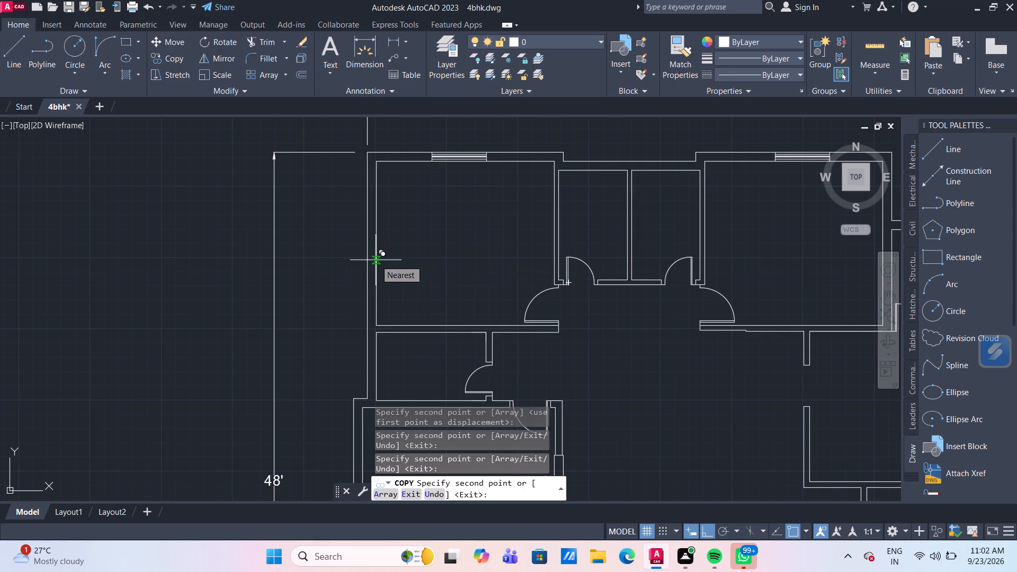
pyautogui.click(376, 260)
# Place a copy of the vertical window in the west wall of the middle west room, with its lower-right corner on the inner wall line.
pyautogui.scroll(-1, 410, 300)
pyautogui.moveTo(412, 300); pyautogui.dragTo(415, 200, button='middle')
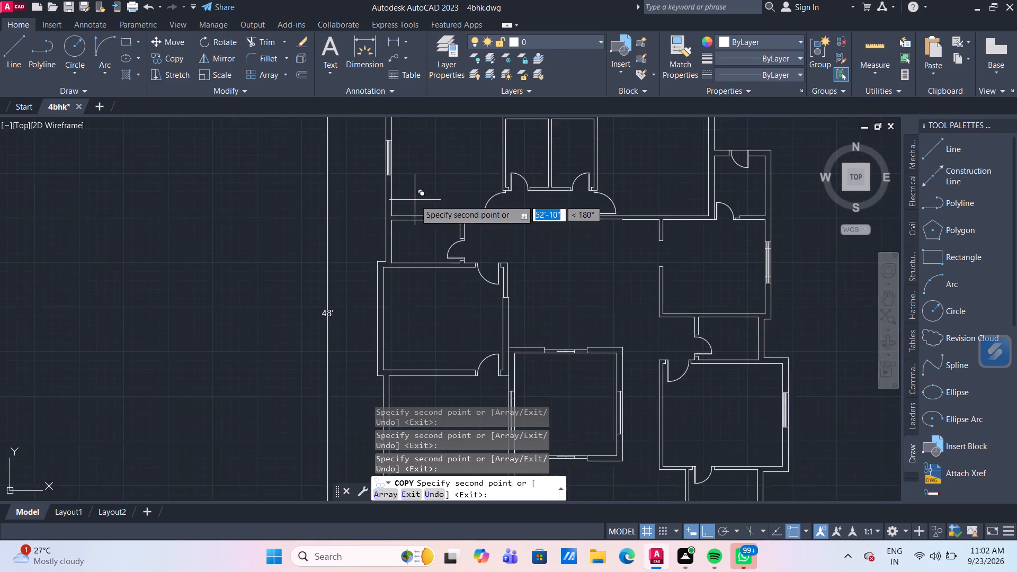
pyautogui.scroll(-1, 415, 200)
pyautogui.moveTo(410, 315); pyautogui.dragTo(412, 247, button='middle')
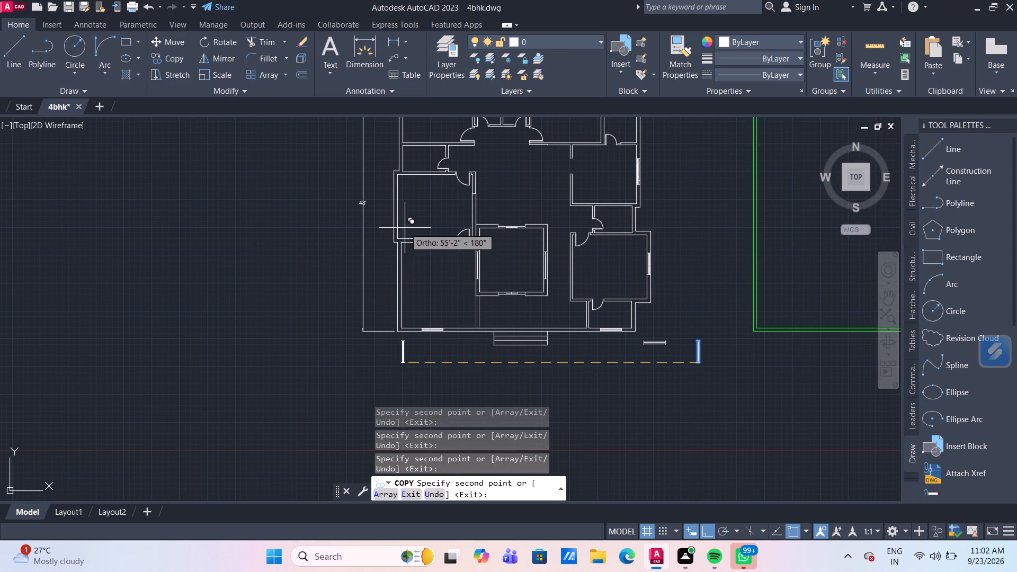
pyautogui.scroll(2, 392, 204)
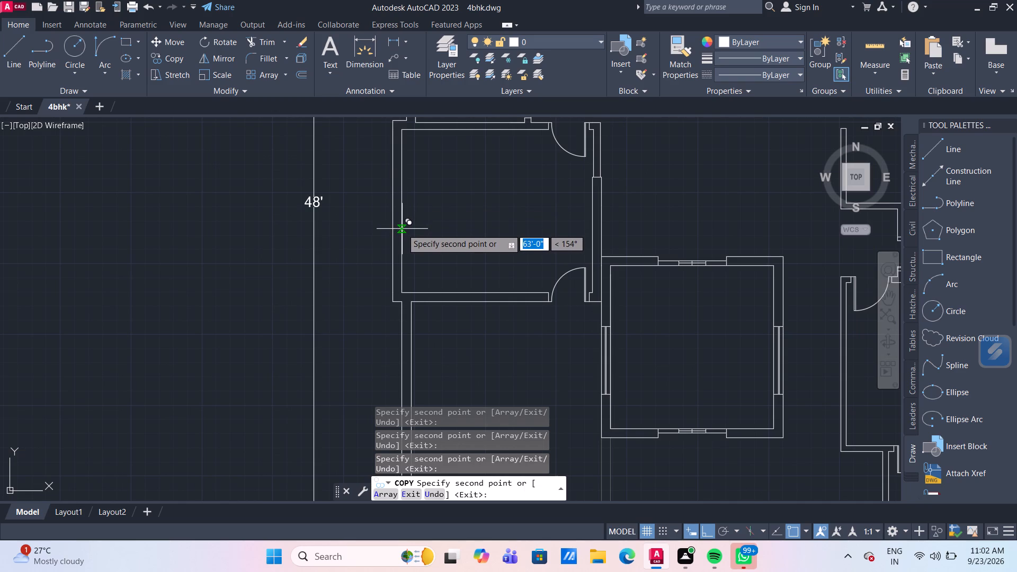
pyautogui.click(402, 229)
# Place a copy of the vertical window in the southwest room's west wall, with its lower-right corner on the inner wall line.
pyautogui.scroll(-1, 446, 256)
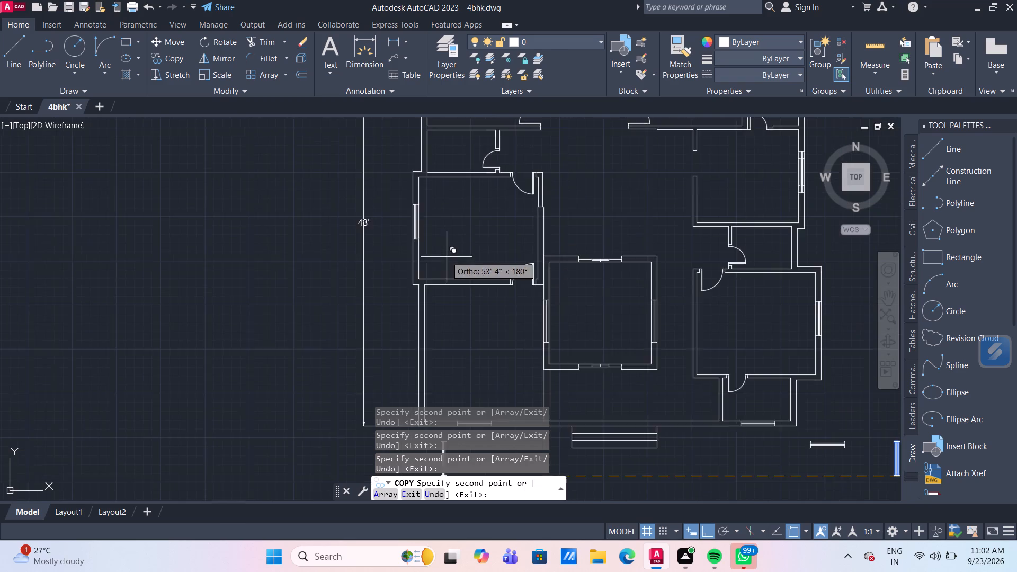
pyautogui.scroll(-1, 452, 288)
pyautogui.moveTo(453, 297); pyautogui.dragTo(440, 222, button='middle')
pyautogui.scroll(2, 412, 278)
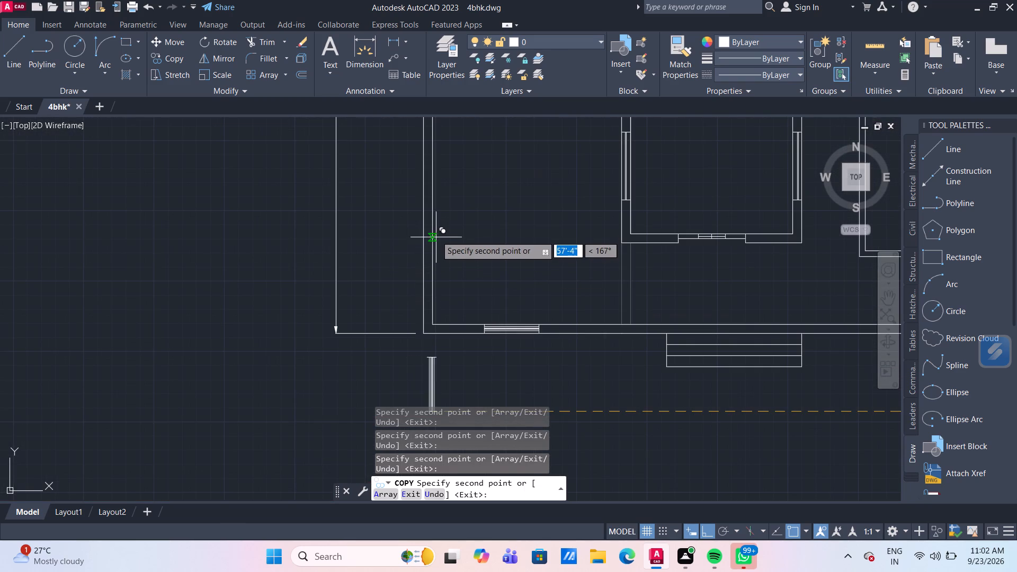
pyautogui.scroll(-1, 437, 208)
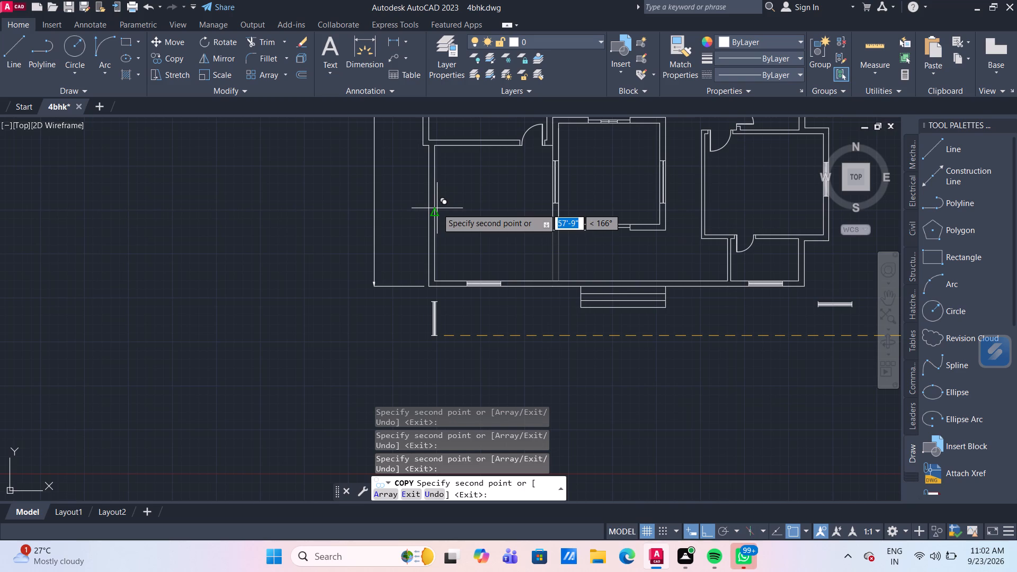
pyautogui.scroll(1, 439, 232)
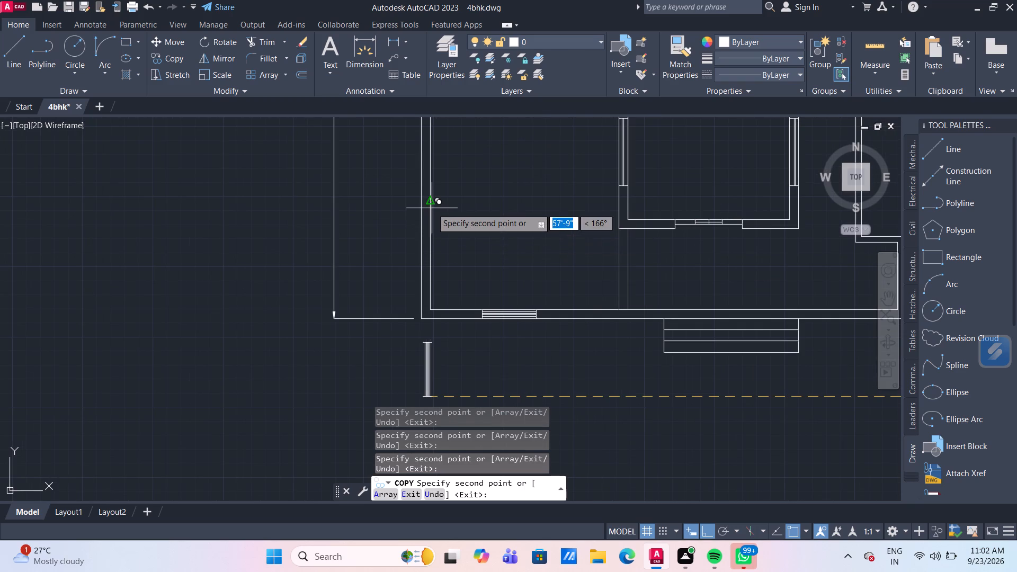
pyautogui.scroll(-1, 432, 208)
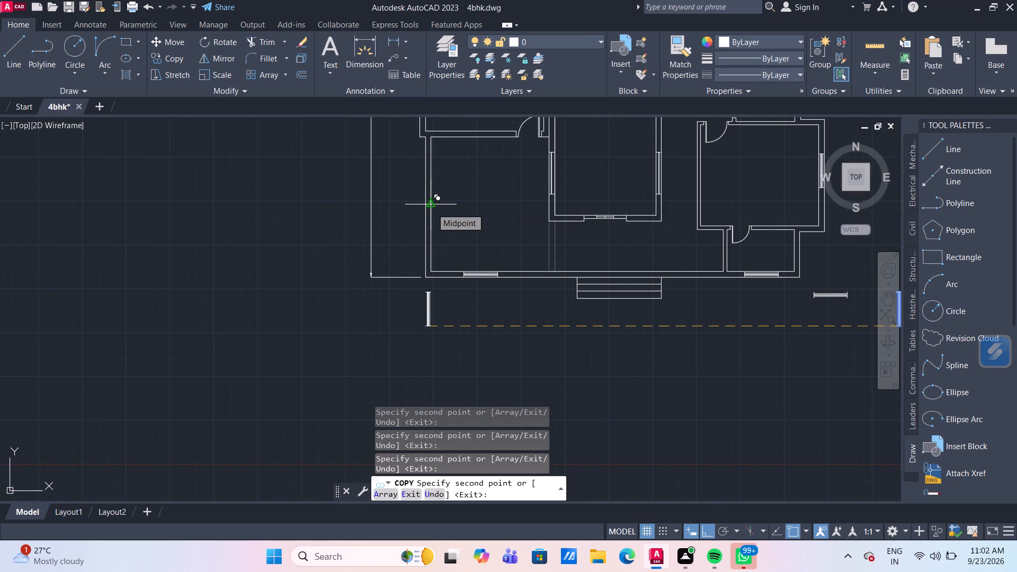
pyautogui.scroll(-1, 432, 208)
pyautogui.scroll(1, 432, 220)
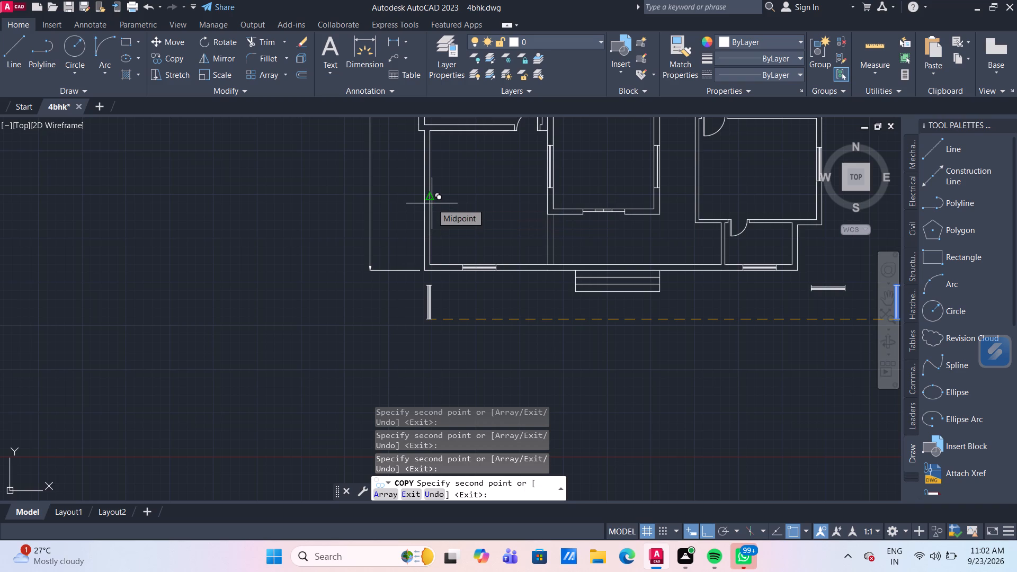
pyautogui.moveTo(432, 203); pyautogui.dragTo(404, 273, button='middle')
pyautogui.scroll(2, 404, 273)
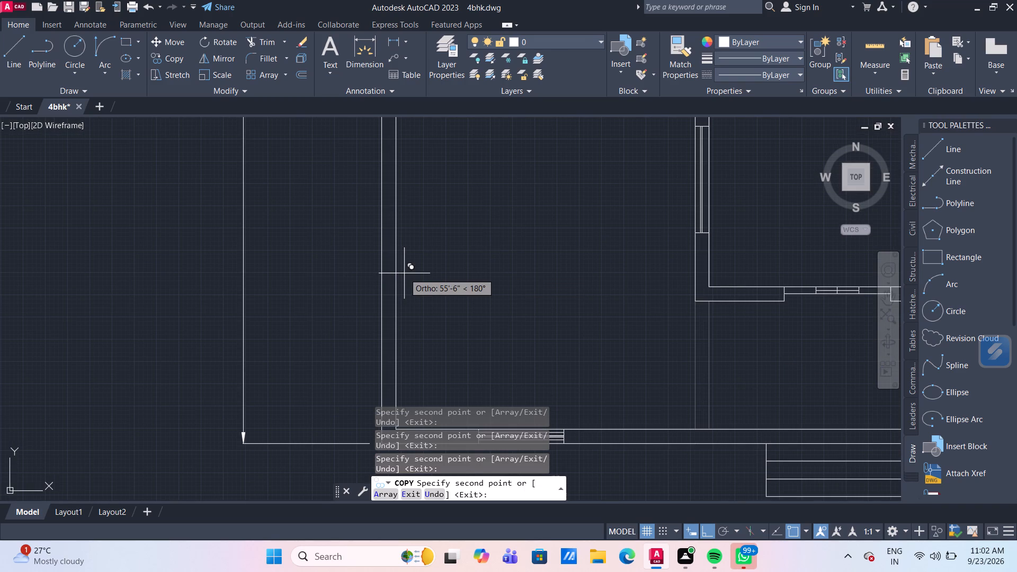
pyautogui.scroll(-1, 395, 274)
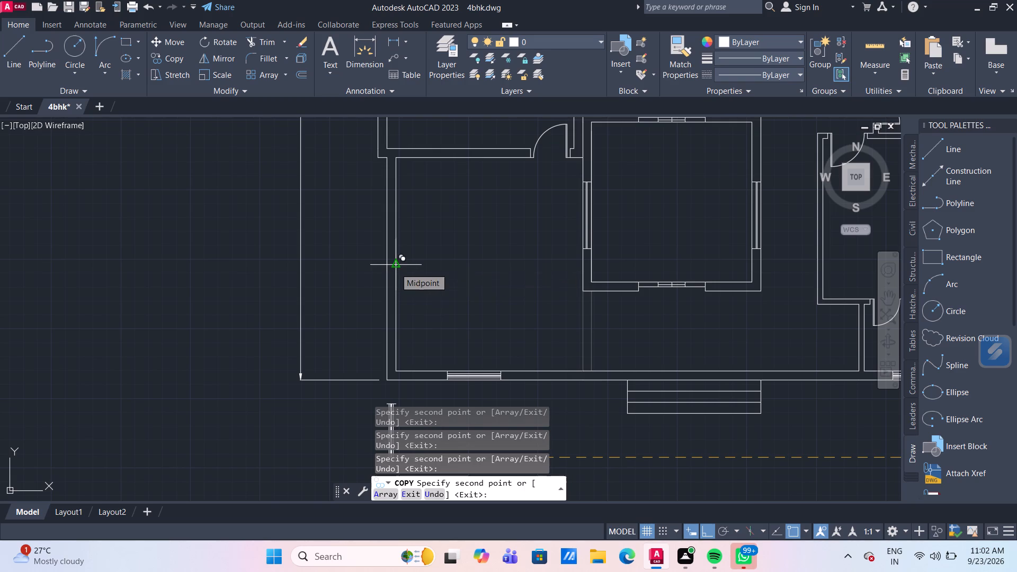
pyautogui.click(396, 275)
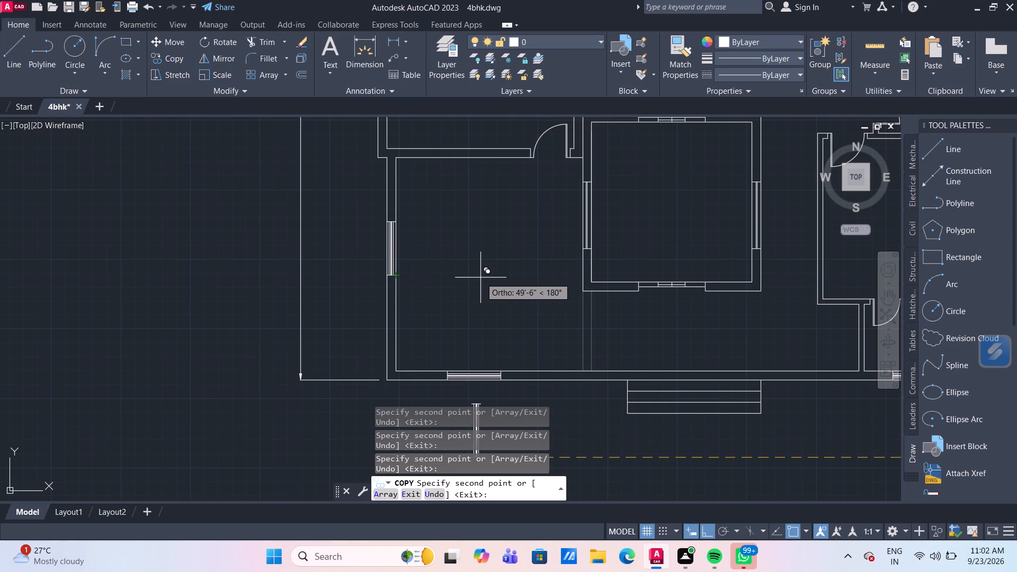
pyautogui.scroll(-2, 480, 278)
pyautogui.press('Escape')
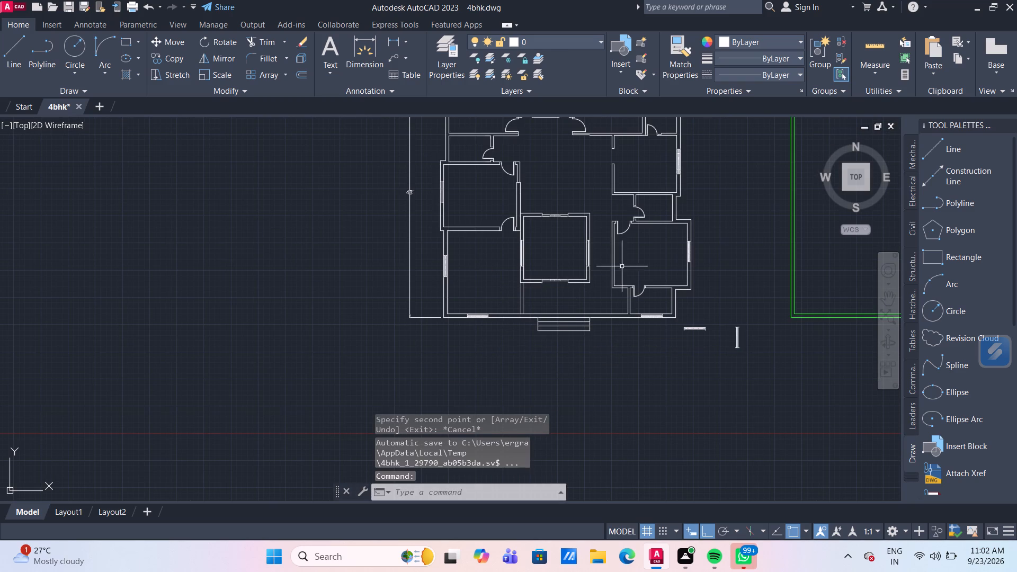
# Delete the upper of the two overlapping window copies in the east wall of the room midway along the plan's east side.
pyautogui.scroll(2, 664, 165)
pyautogui.moveTo(675, 170); pyautogui.dragTo(470, 244, button='middle')
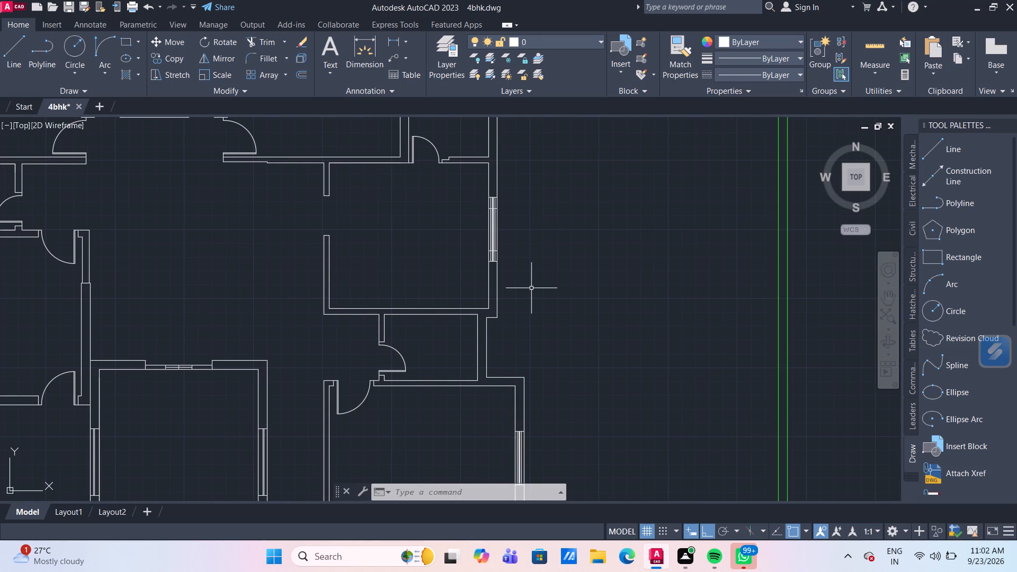
pyautogui.scroll(1, 508, 198)
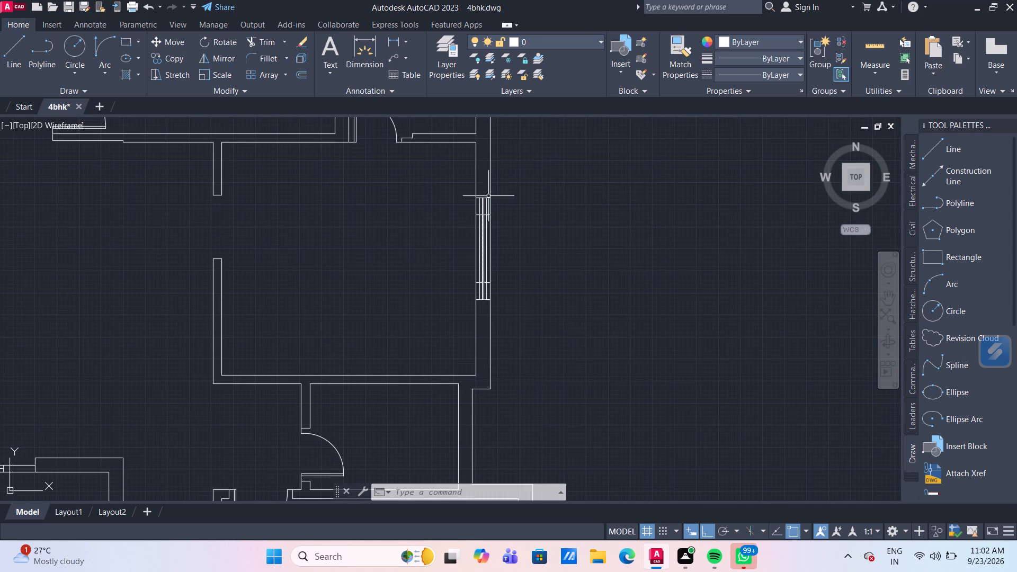
pyautogui.click(483, 201)
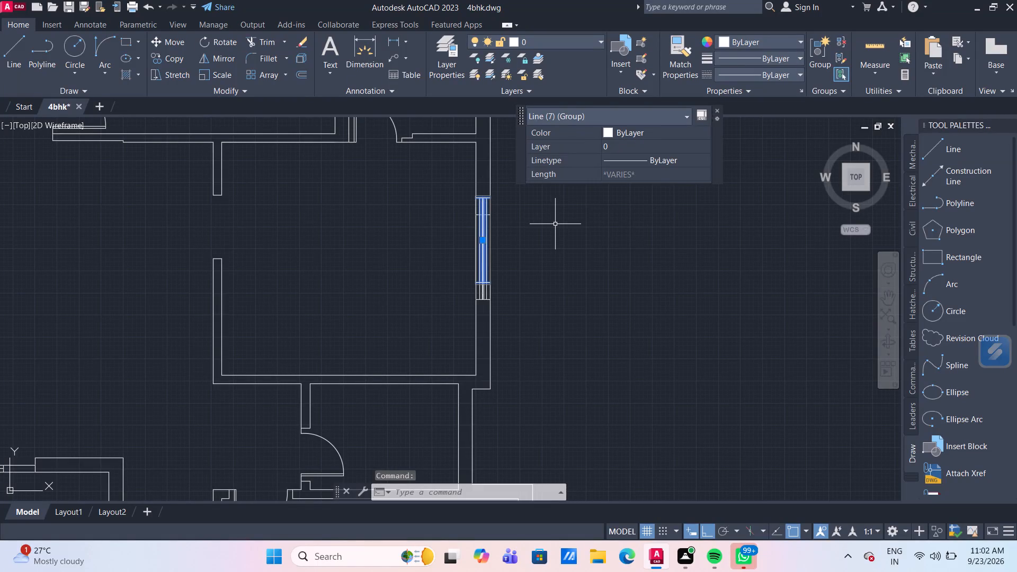
pyautogui.press('Delete')
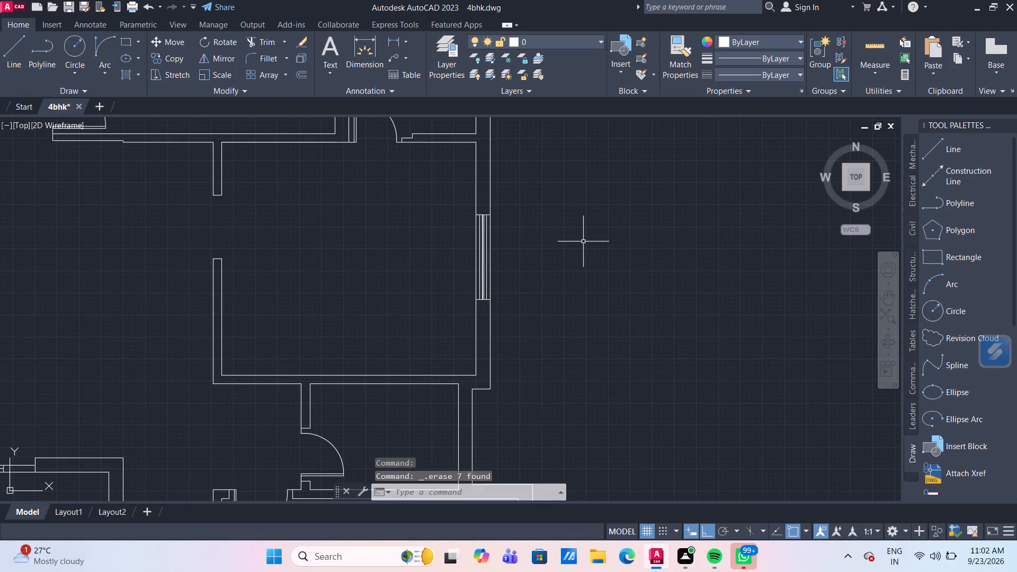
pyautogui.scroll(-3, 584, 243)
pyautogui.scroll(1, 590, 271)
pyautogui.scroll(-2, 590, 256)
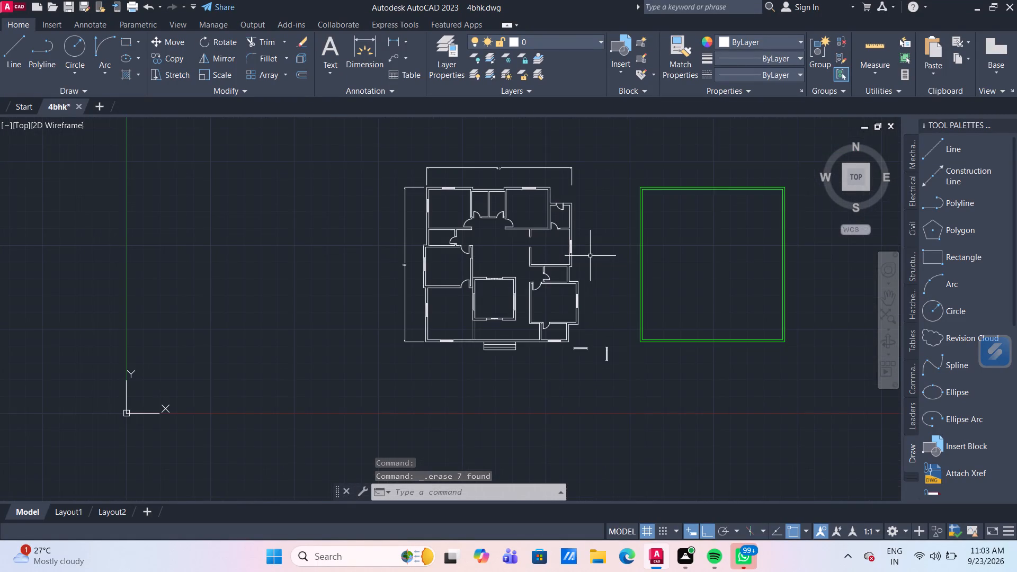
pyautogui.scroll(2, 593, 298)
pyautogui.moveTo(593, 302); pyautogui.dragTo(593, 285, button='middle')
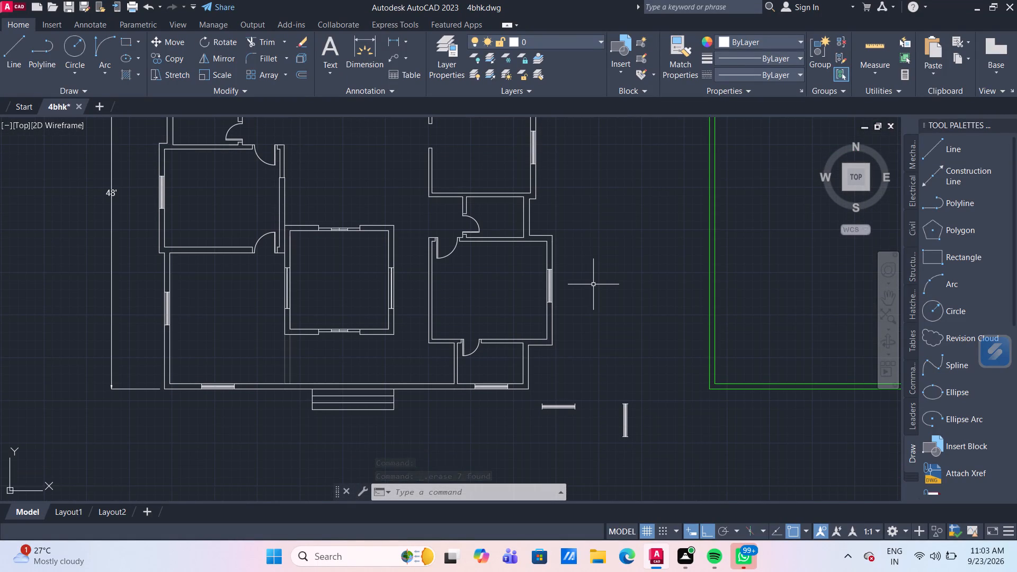
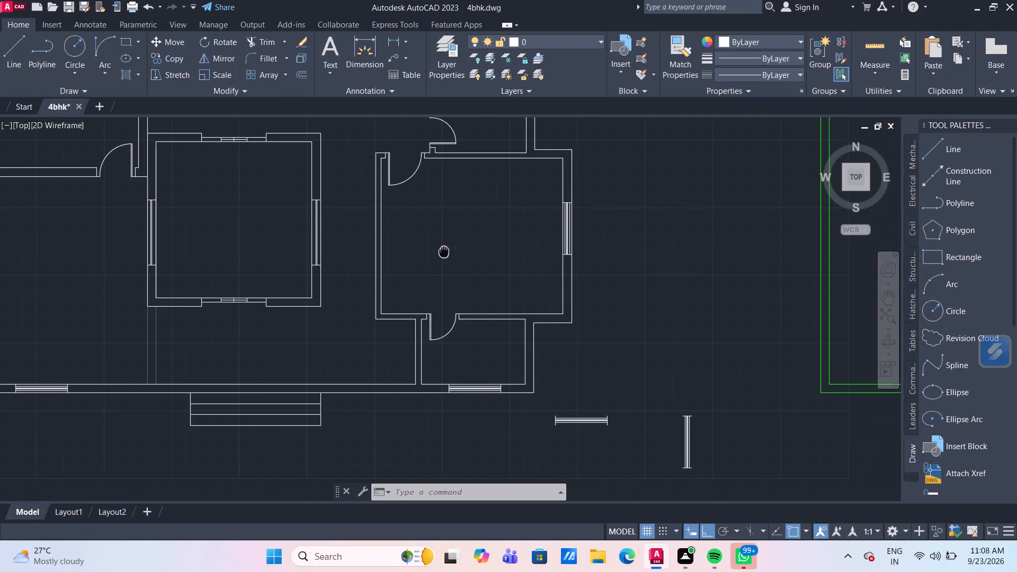
# Ungroup the vertical window symbol outside the plan's southeast corner.
pyautogui.moveTo(610, 434); pyautogui.dragTo(550, 330, button='middle')
pyautogui.scroll(1, 642, 375)
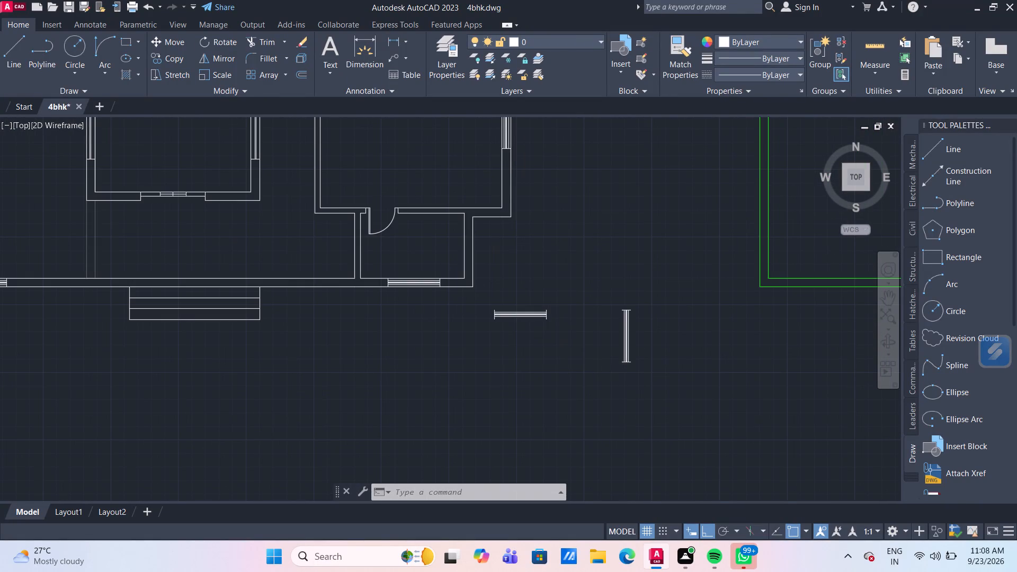
pyautogui.click(642, 375)
pyautogui.click(591, 257)
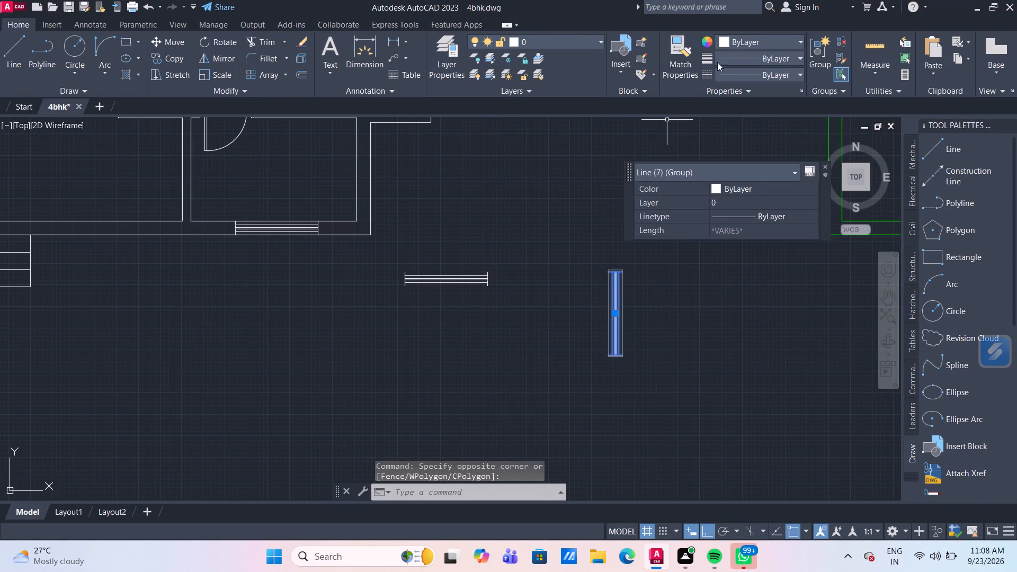
pyautogui.click(841, 44)
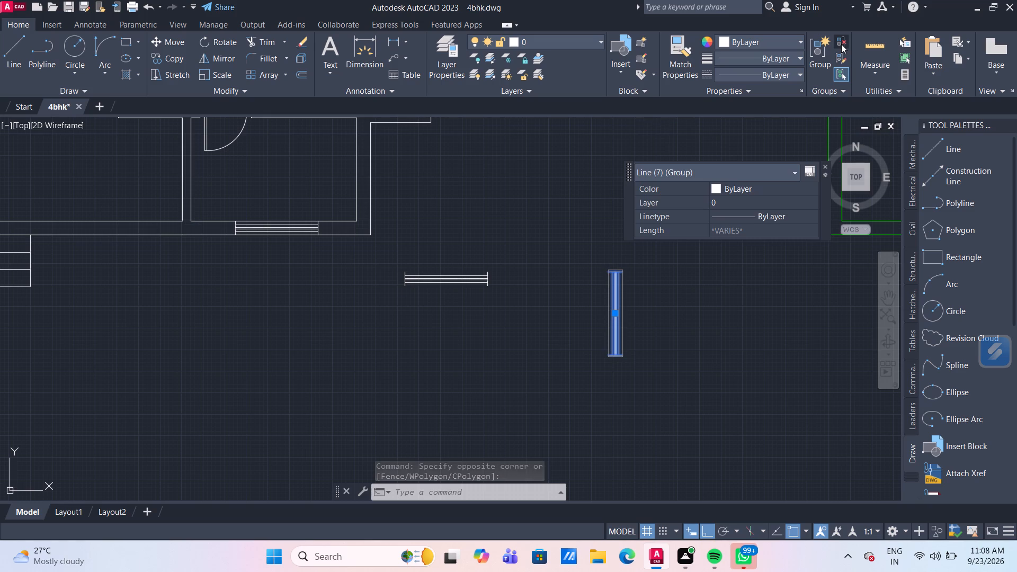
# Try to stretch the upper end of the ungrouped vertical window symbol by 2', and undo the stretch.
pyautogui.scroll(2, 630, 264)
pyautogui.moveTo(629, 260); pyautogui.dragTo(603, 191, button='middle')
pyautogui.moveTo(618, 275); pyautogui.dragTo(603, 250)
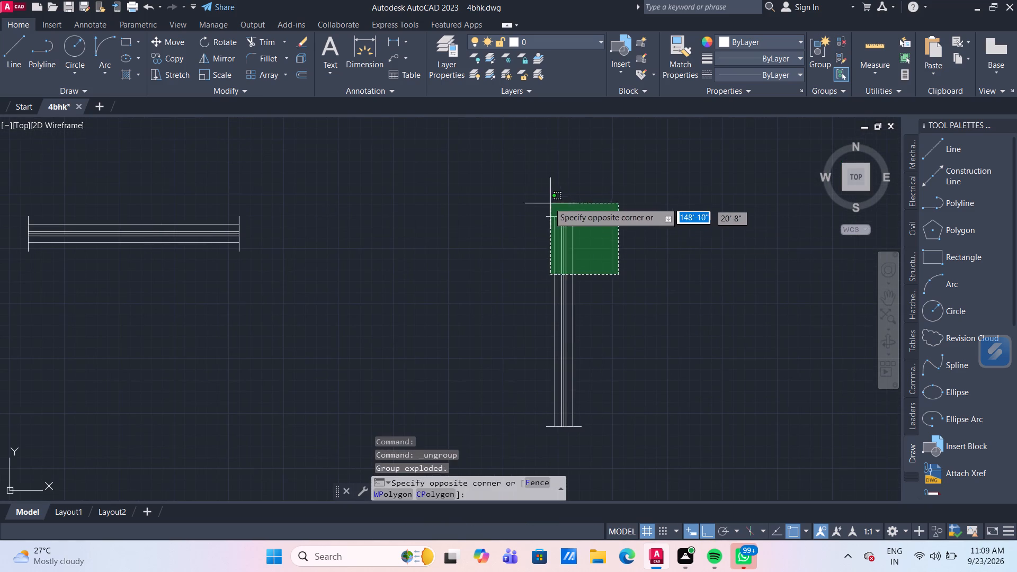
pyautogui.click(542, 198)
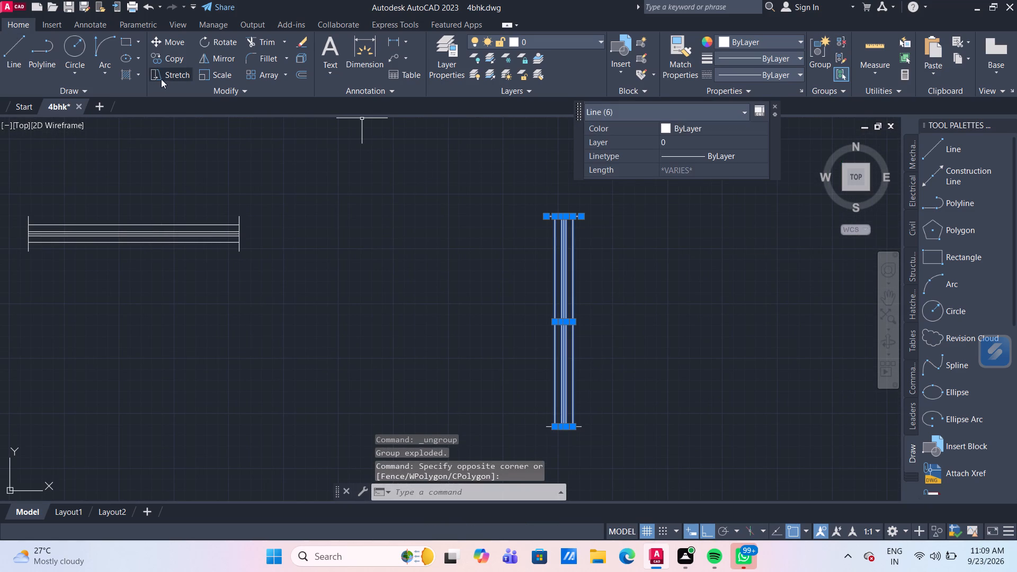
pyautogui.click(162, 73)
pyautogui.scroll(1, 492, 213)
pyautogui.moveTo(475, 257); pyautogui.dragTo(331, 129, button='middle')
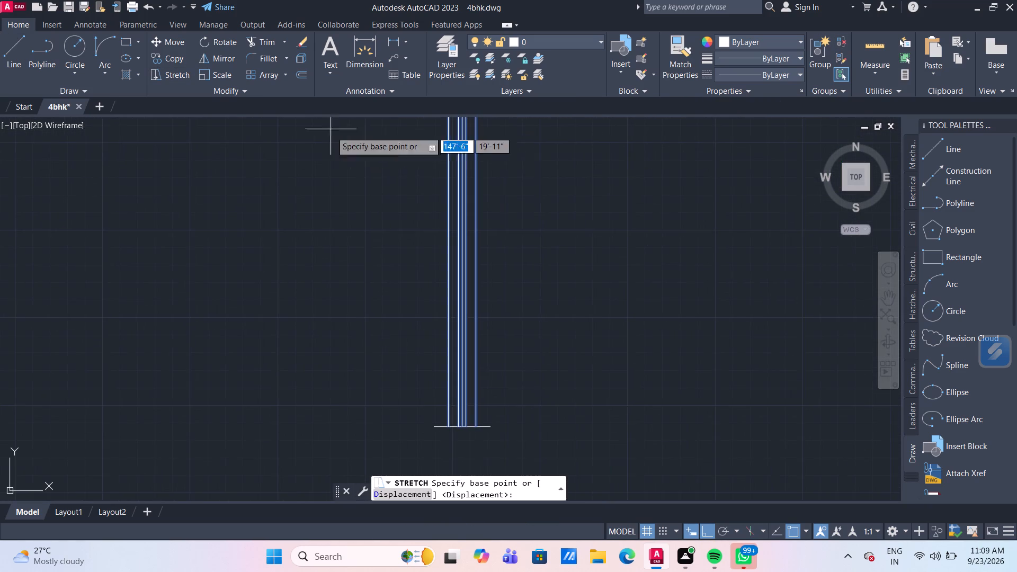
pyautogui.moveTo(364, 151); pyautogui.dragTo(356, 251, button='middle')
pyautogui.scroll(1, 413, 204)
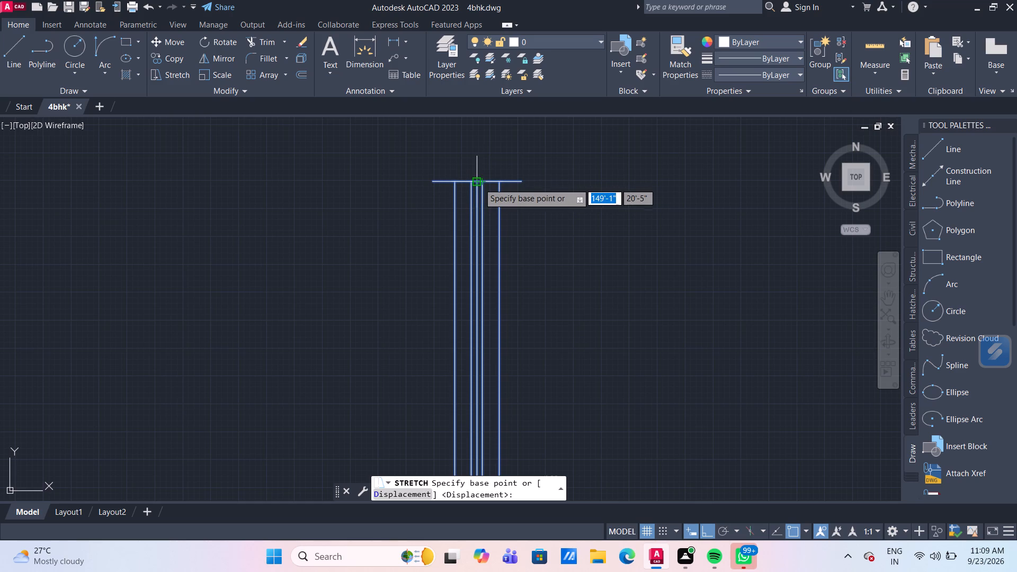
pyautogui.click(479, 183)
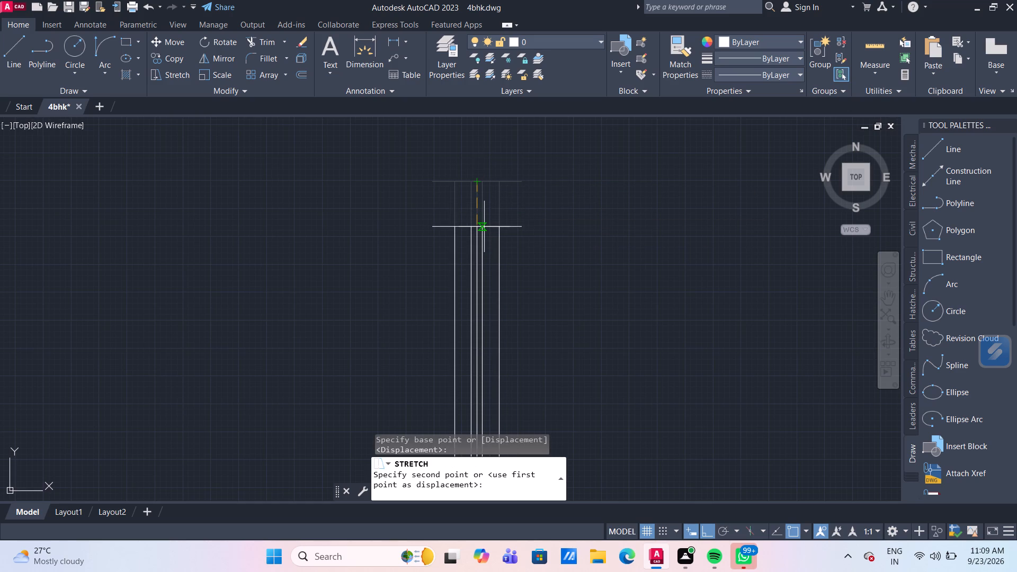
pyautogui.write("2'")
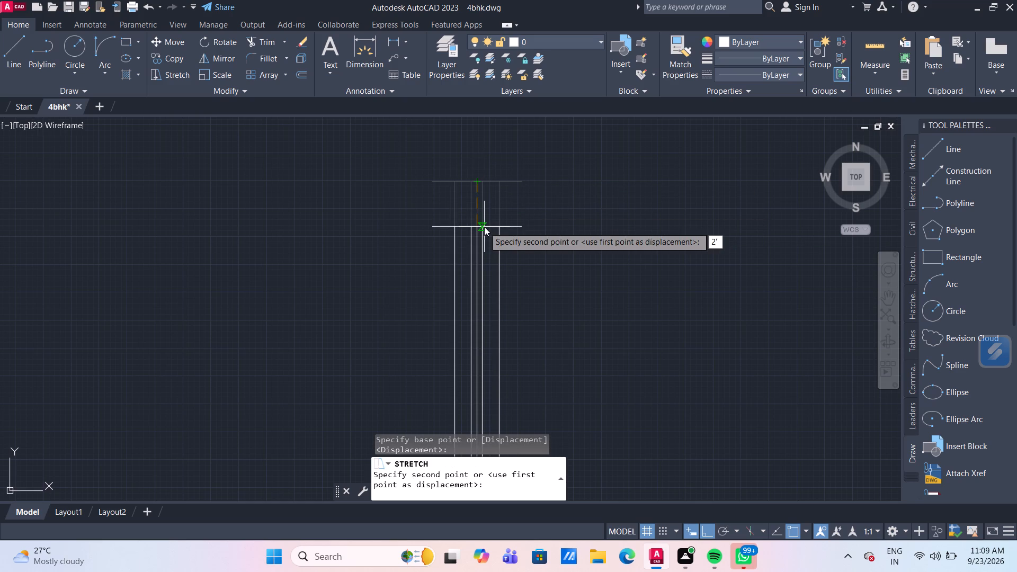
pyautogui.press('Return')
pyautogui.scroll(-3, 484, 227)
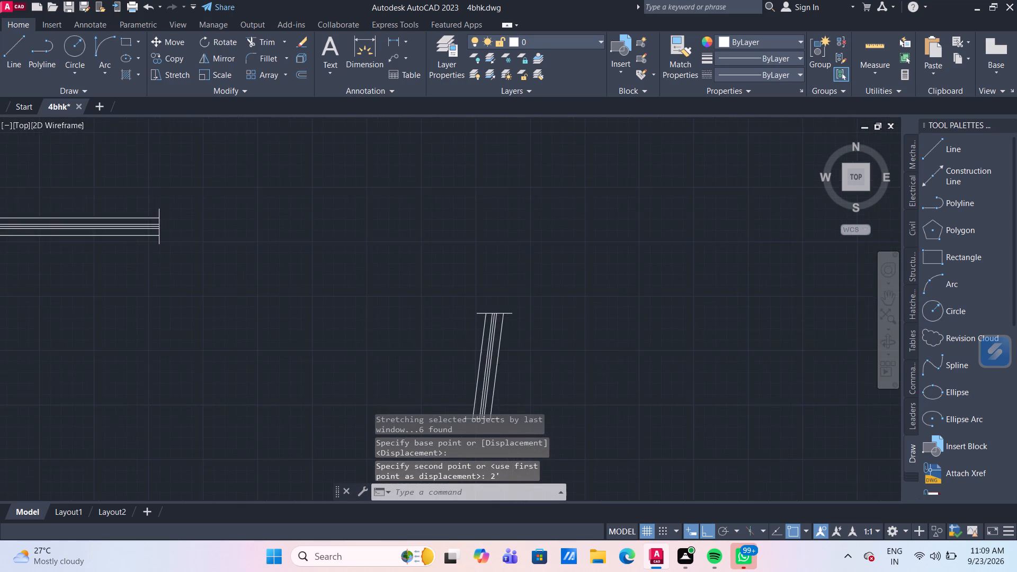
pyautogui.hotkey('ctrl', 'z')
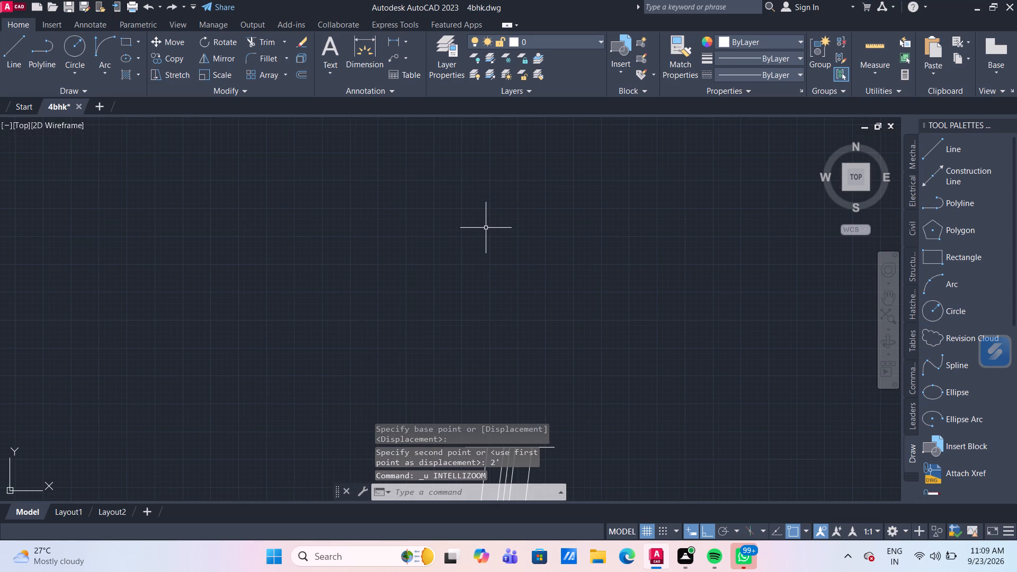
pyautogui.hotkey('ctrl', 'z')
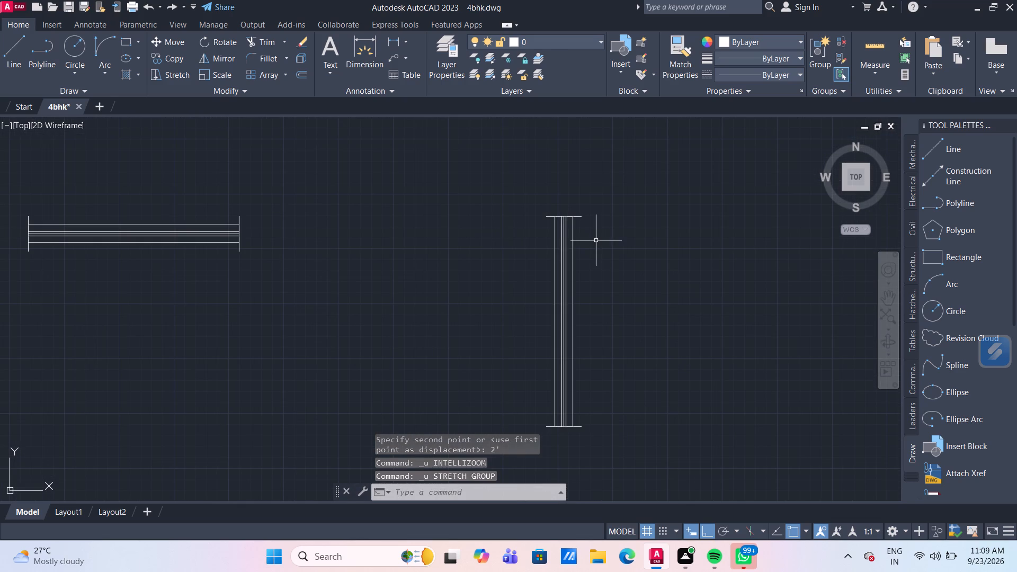
# Stretch the upper end of the ungrouped vertical window symbol 2' straight down from its top midpoint.
pyautogui.moveTo(614, 247); pyautogui.dragTo(601, 236)
pyautogui.click(514, 184)
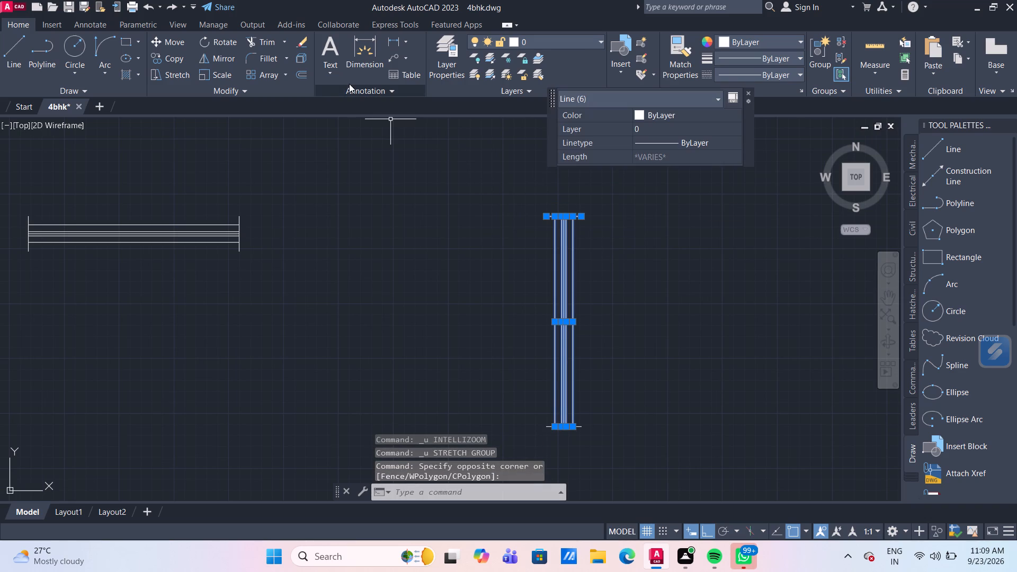
pyautogui.click(172, 71)
pyautogui.scroll(3, 563, 226)
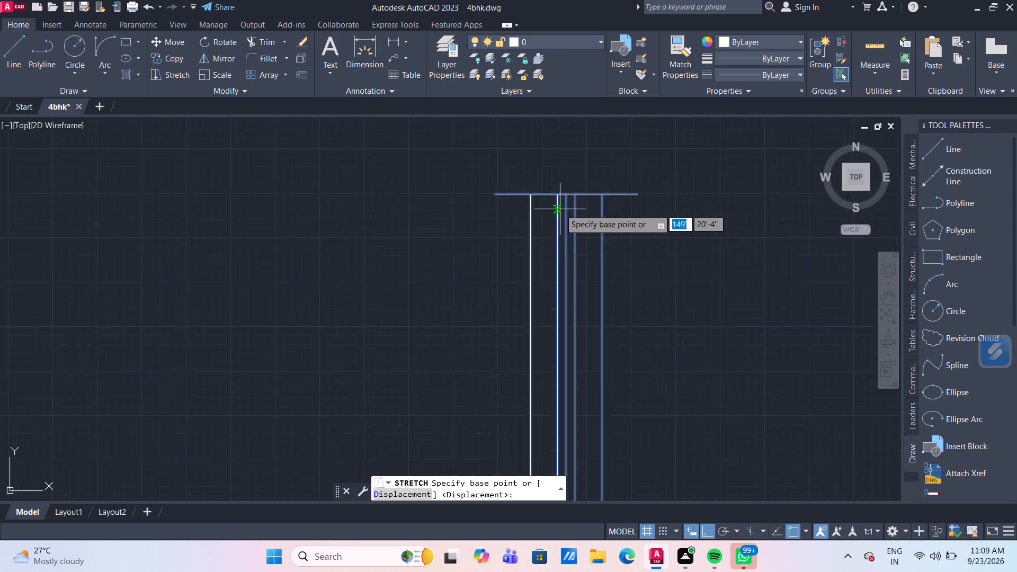
pyautogui.scroll(1, 560, 209)
pyautogui.click(570, 184)
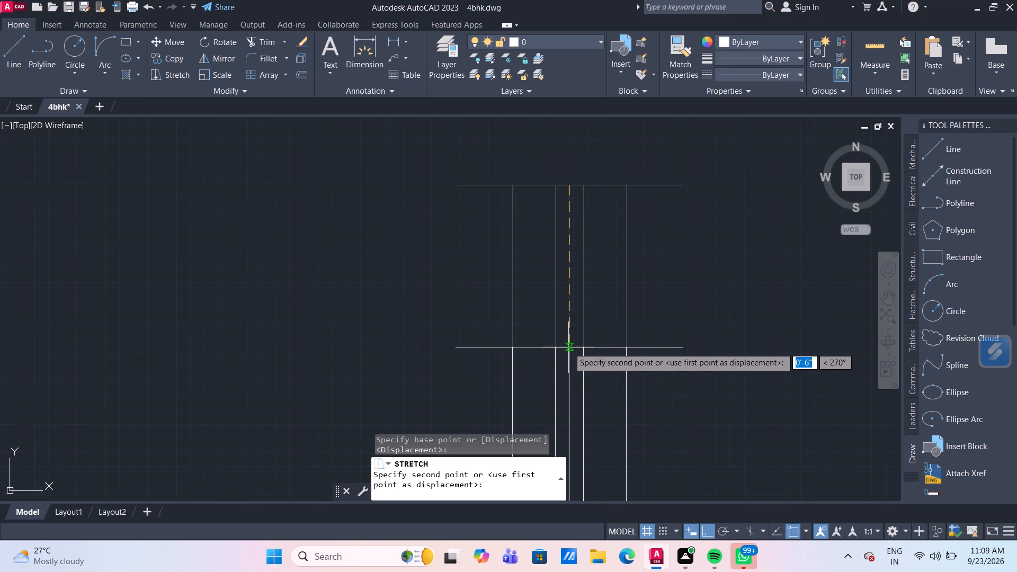
pyautogui.write("2'")
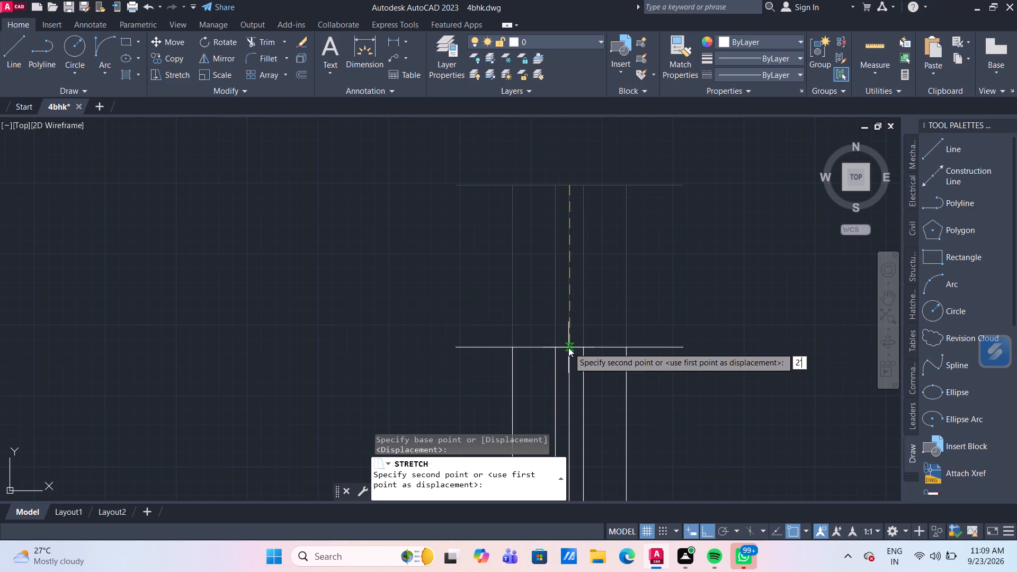
pyautogui.press('Return')
pyautogui.scroll(-6, 568, 347)
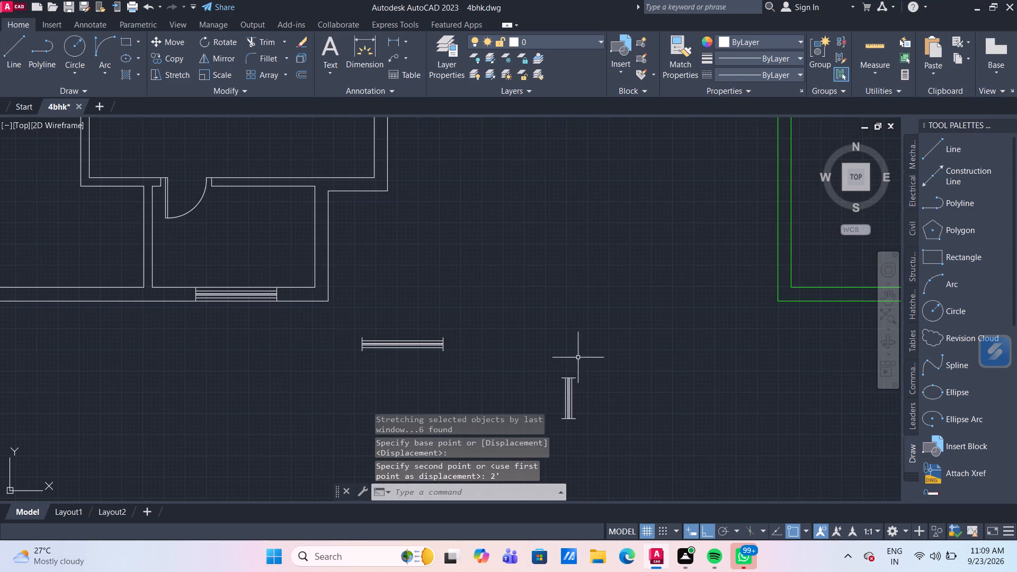
# Copy the shortened vertical window by its lower-right corner onto the outer wall line of the small southeast room's east wall.
pyautogui.scroll(1, 587, 384)
pyautogui.moveTo(587, 384); pyautogui.dragTo(588, 259, button='middle')
pyautogui.moveTo(598, 342); pyautogui.dragTo(583, 319)
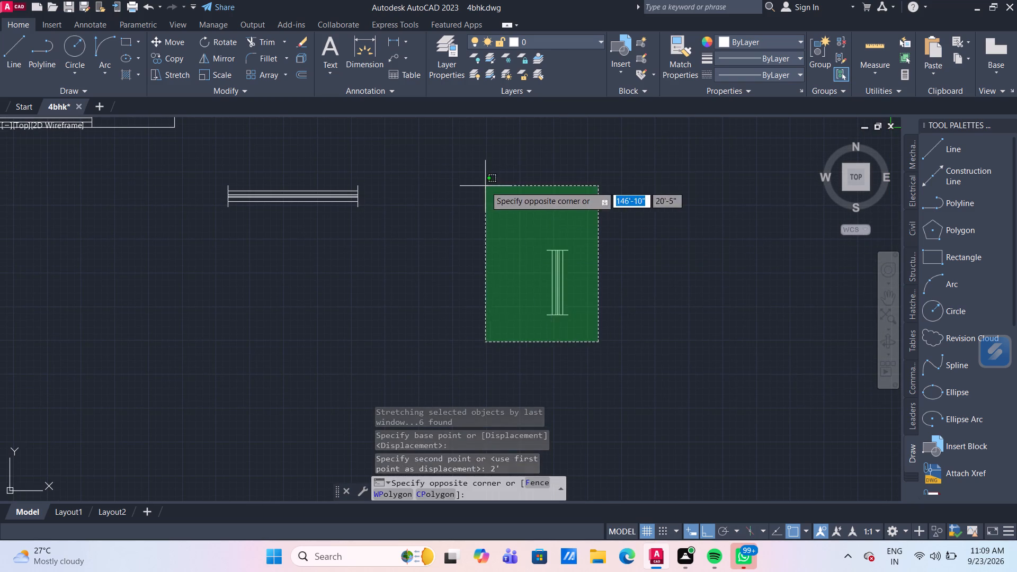
pyautogui.click(485, 186)
pyautogui.write('co')
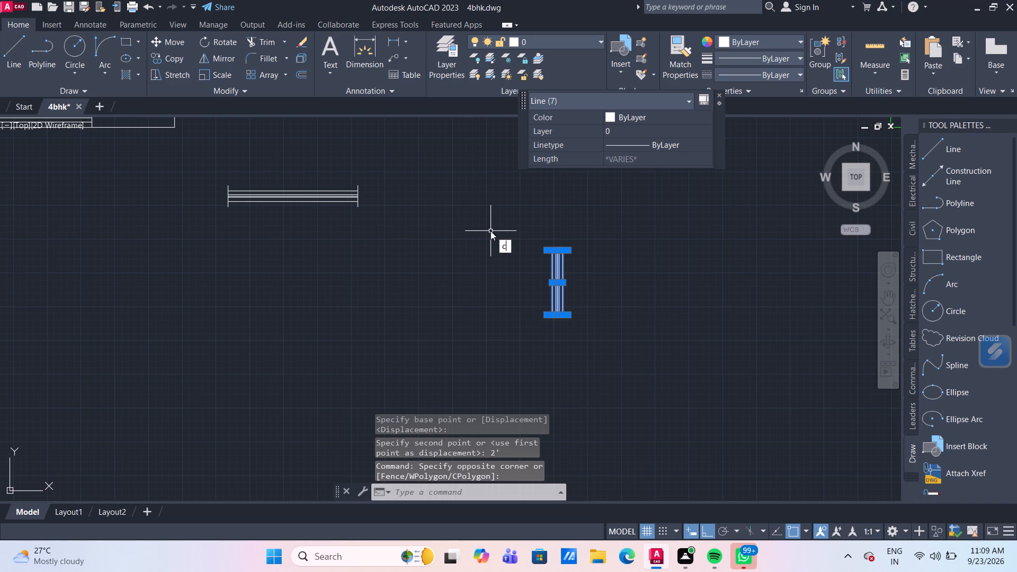
pyautogui.press('Return')
pyautogui.scroll(1, 605, 323)
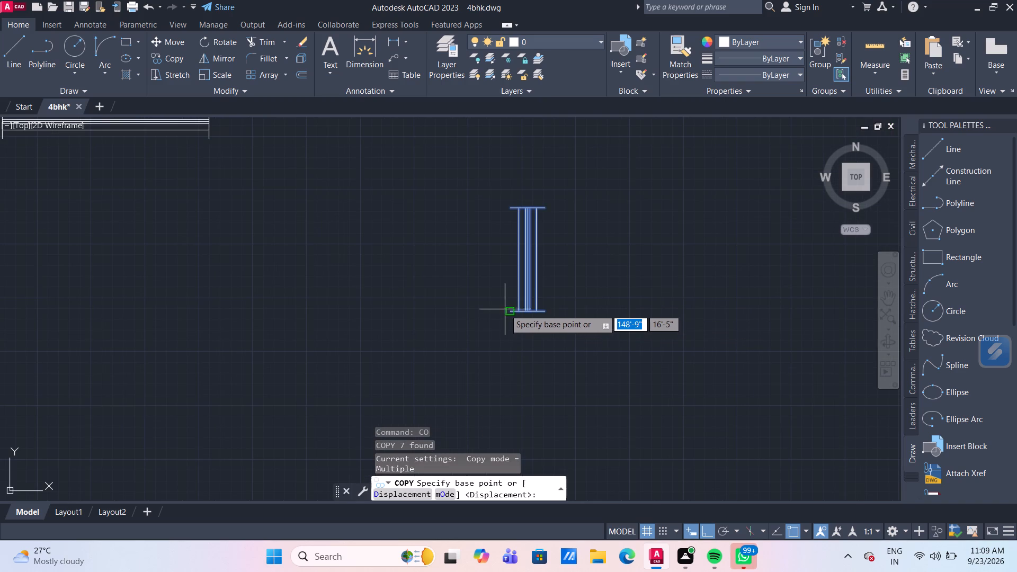
pyautogui.click(547, 312)
pyautogui.scroll(-2, 521, 294)
pyautogui.scroll(-1, 325, 161)
pyautogui.moveTo(320, 160); pyautogui.dragTo(328, 166, button='middle')
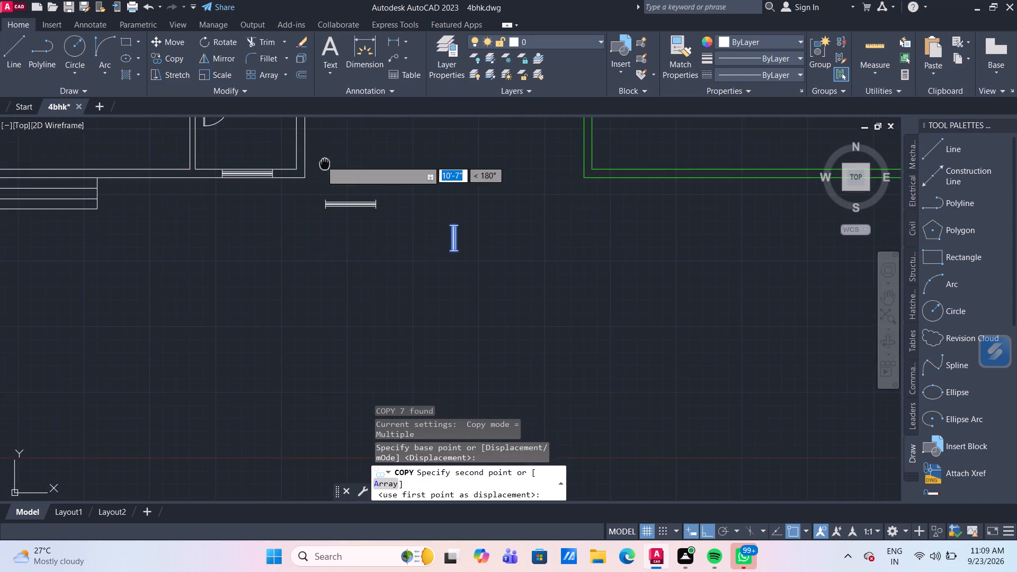
pyautogui.moveTo(328, 166); pyautogui.dragTo(365, 287, button='middle')
pyautogui.scroll(3, 362, 259)
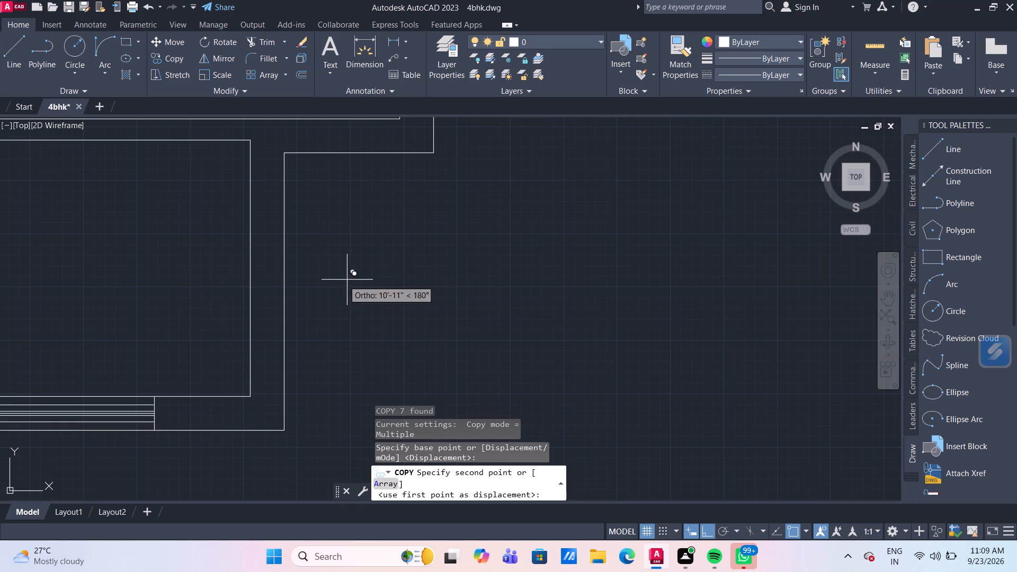
pyautogui.click(283, 321)
# Place a copy of the shortened window in the east wall of the small middle east room, with its lower-right corner on the outer wall line.
pyautogui.scroll(-4, 376, 306)
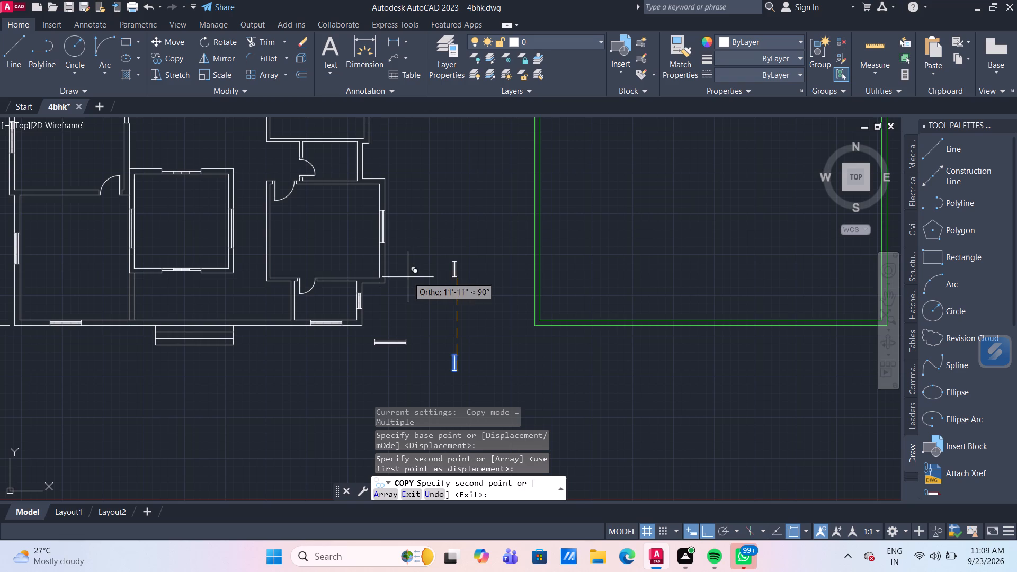
pyautogui.scroll(1, 361, 155)
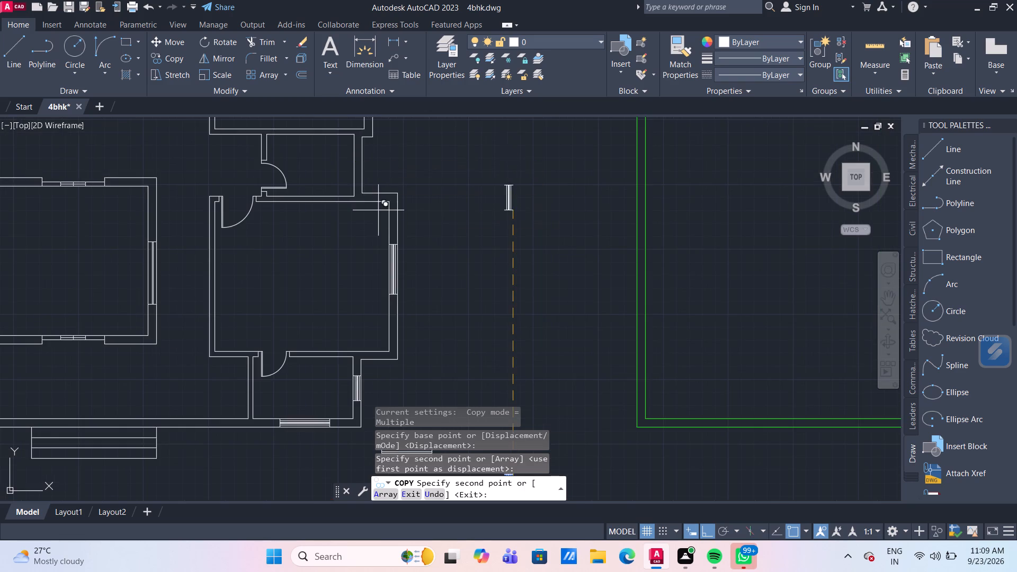
pyautogui.scroll(1, 374, 198)
pyautogui.moveTo(362, 159); pyautogui.dragTo(337, 275, button='middle')
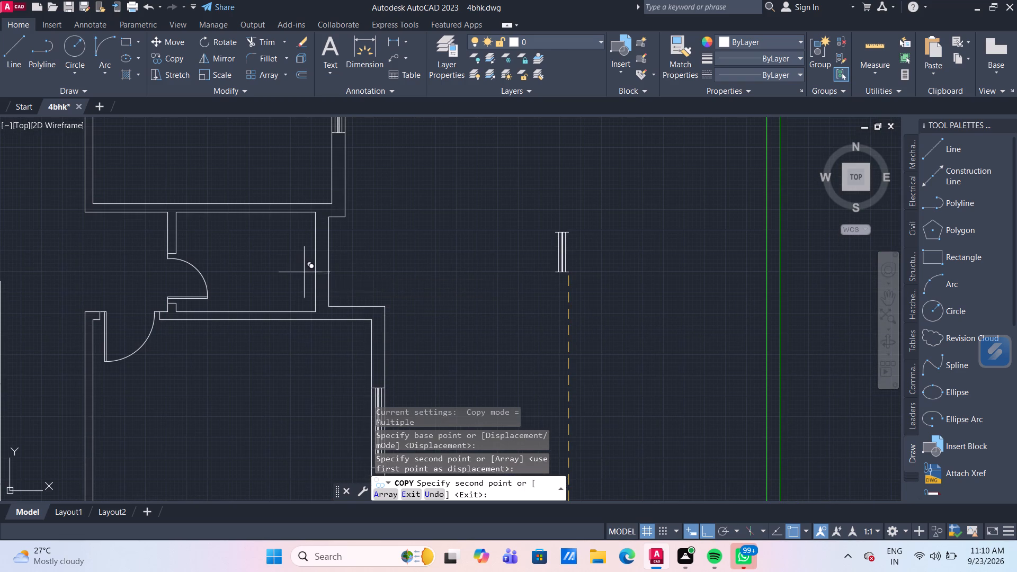
pyautogui.scroll(1, 326, 284)
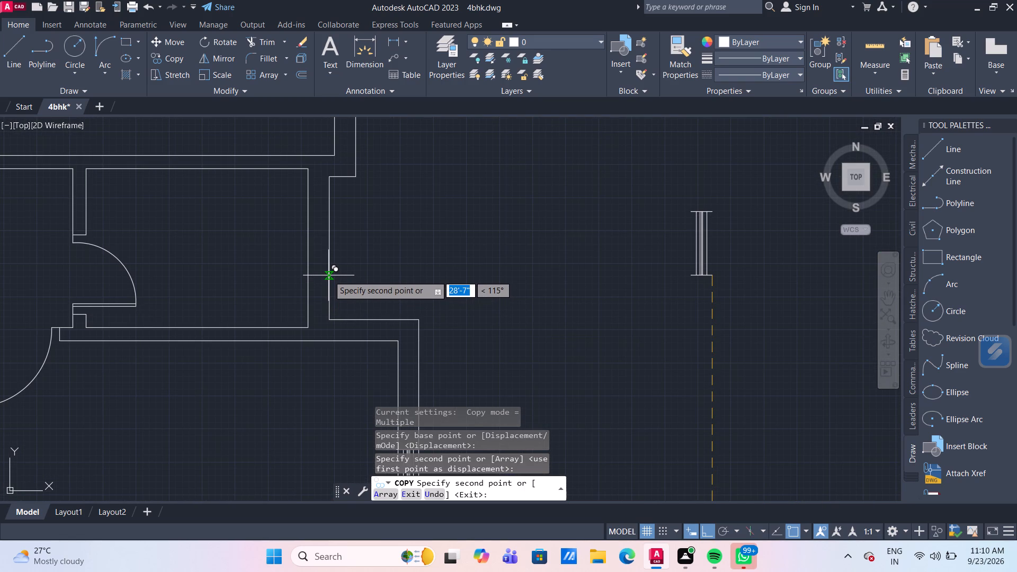
pyautogui.click(328, 275)
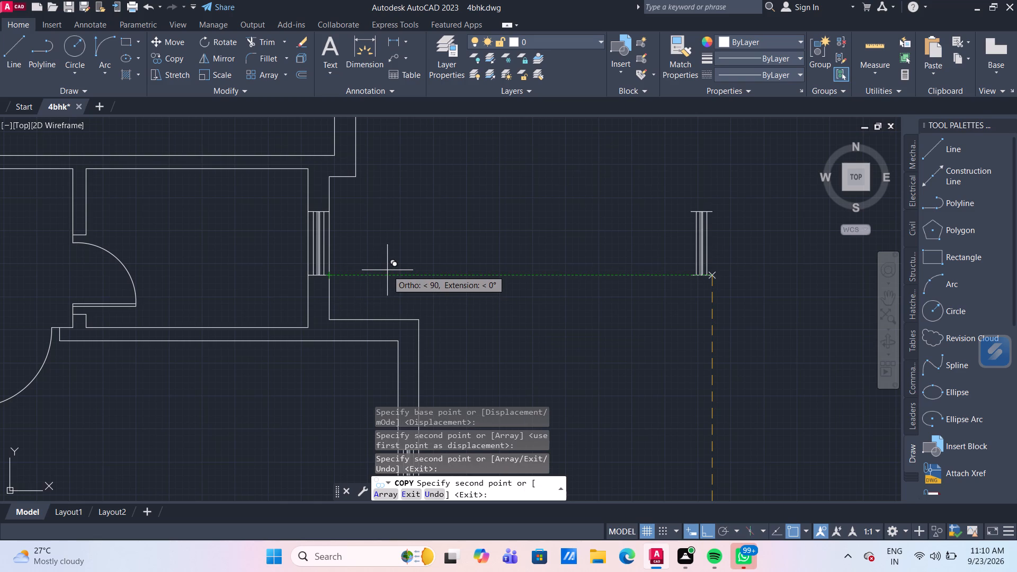
# Place a copy of the shortened window in the small west room's west wall, lower-right corner on the inner wall line, and end copying.
pyautogui.scroll(-4, 213, 247)
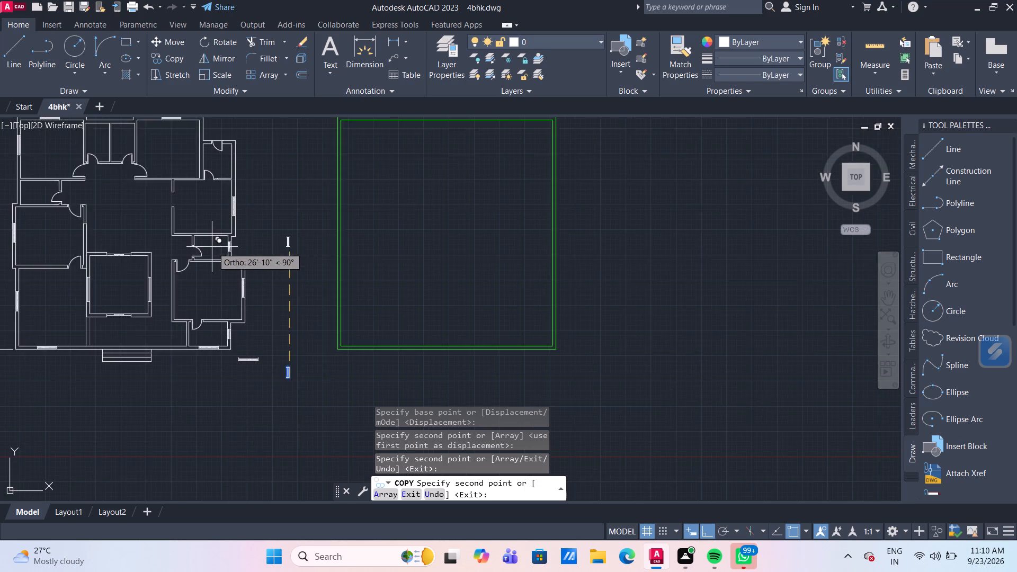
pyautogui.scroll(-3, 212, 247)
pyautogui.scroll(3, 159, 215)
pyautogui.scroll(3, 183, 290)
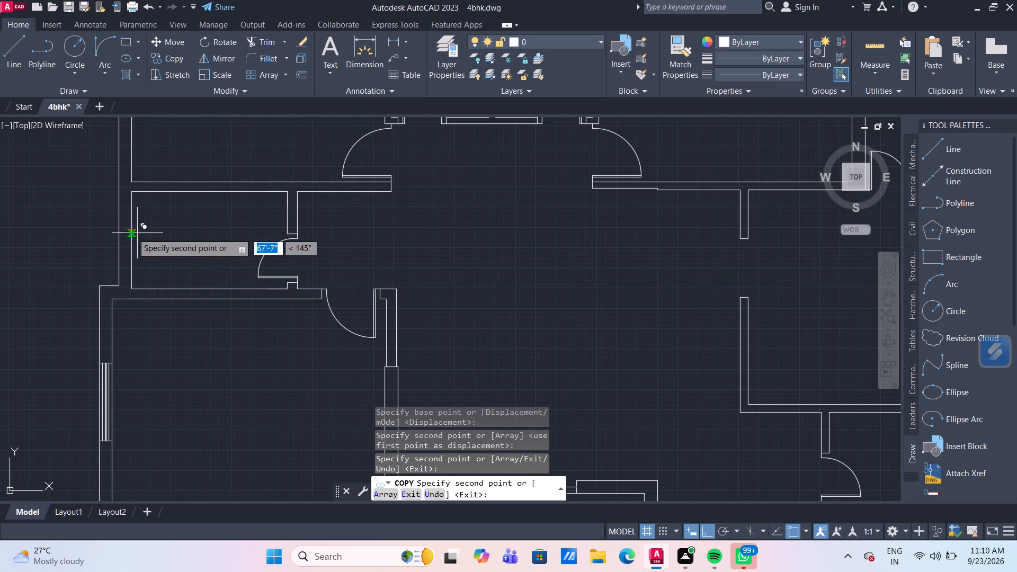
pyautogui.scroll(2, 121, 233)
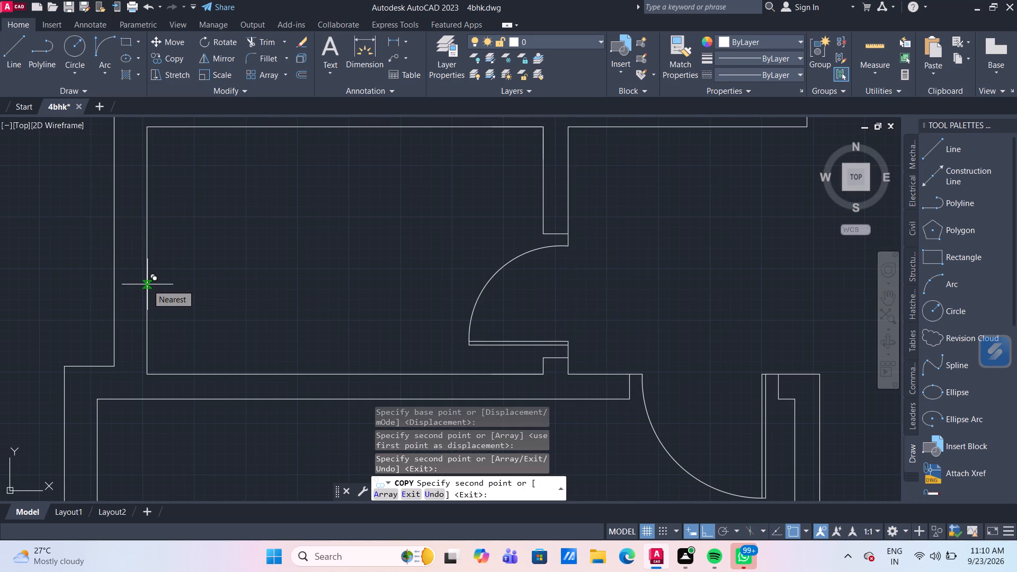
pyautogui.click(147, 284)
pyautogui.scroll(-4, 183, 294)
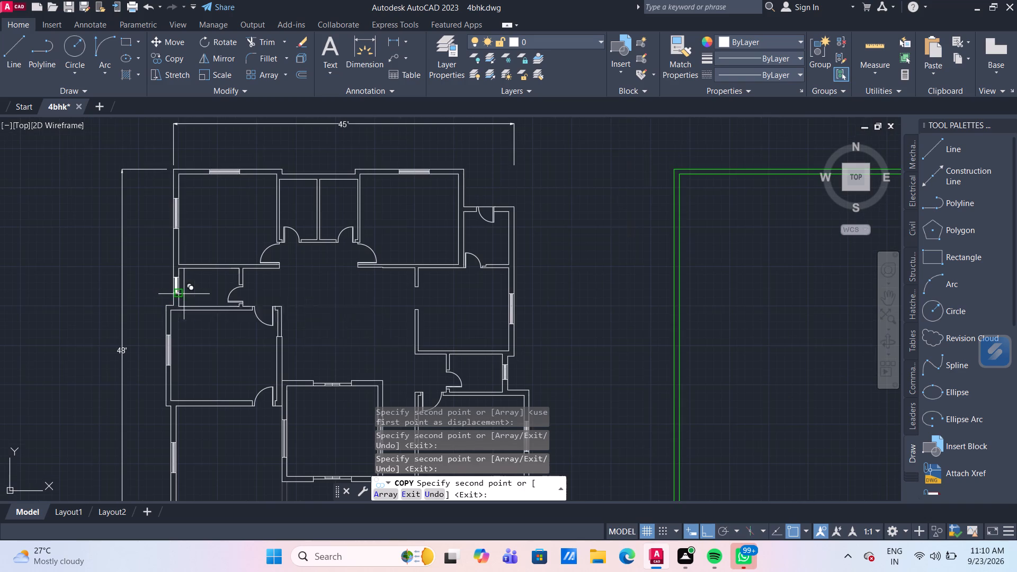
pyautogui.scroll(-2, 293, 281)
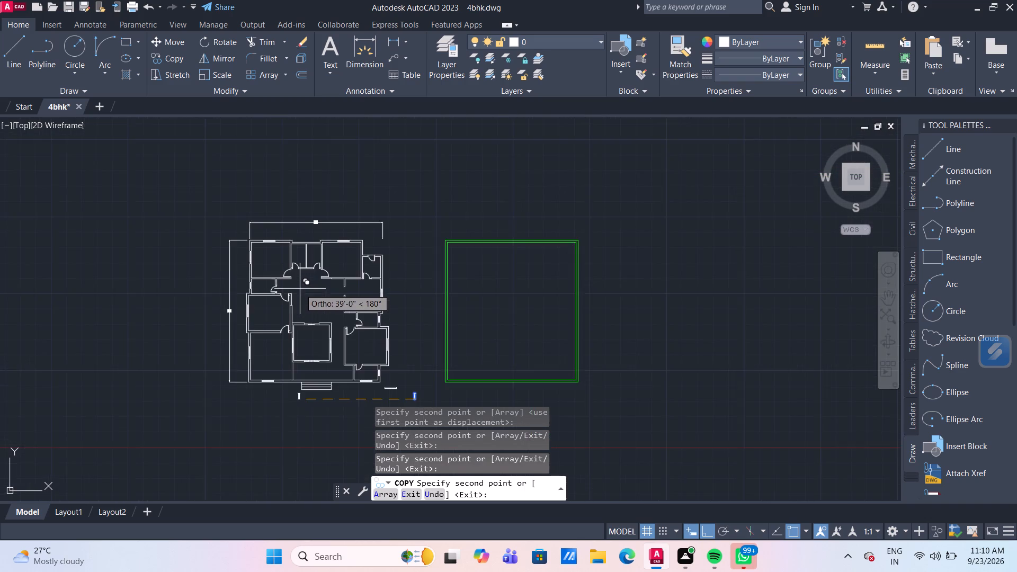
pyautogui.moveTo(300, 289); pyautogui.dragTo(241, 255, button='middle')
pyautogui.press('Escape')
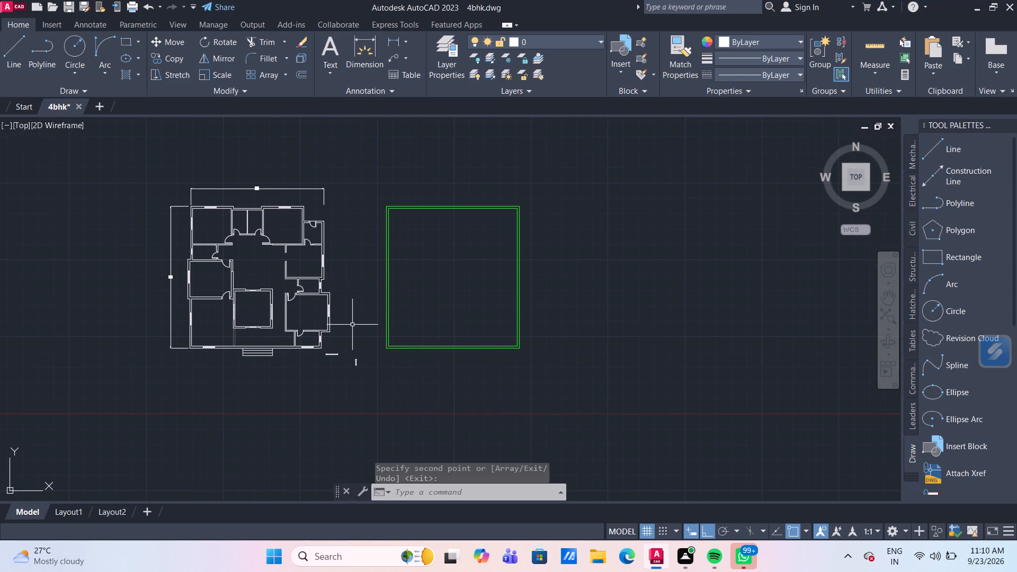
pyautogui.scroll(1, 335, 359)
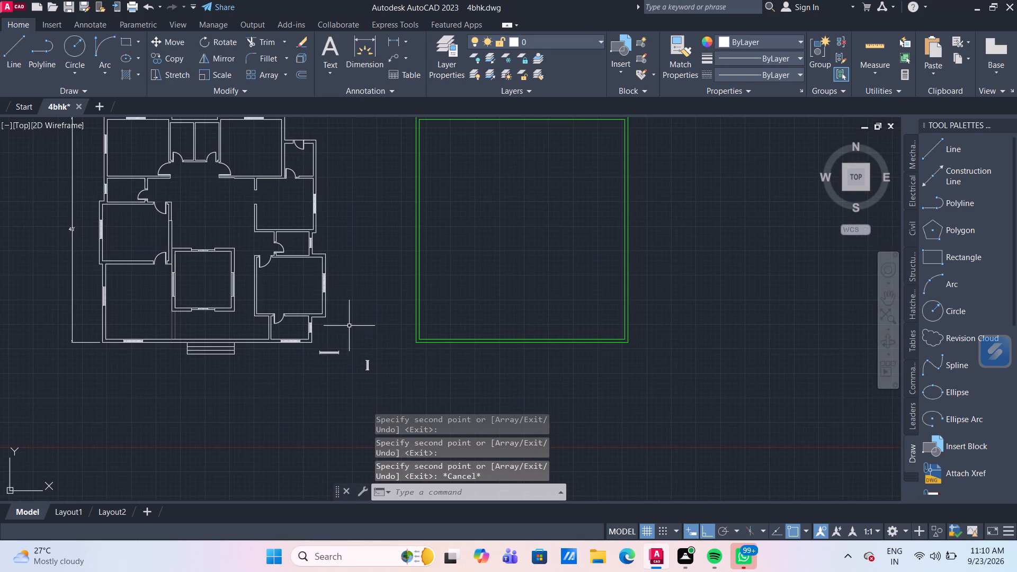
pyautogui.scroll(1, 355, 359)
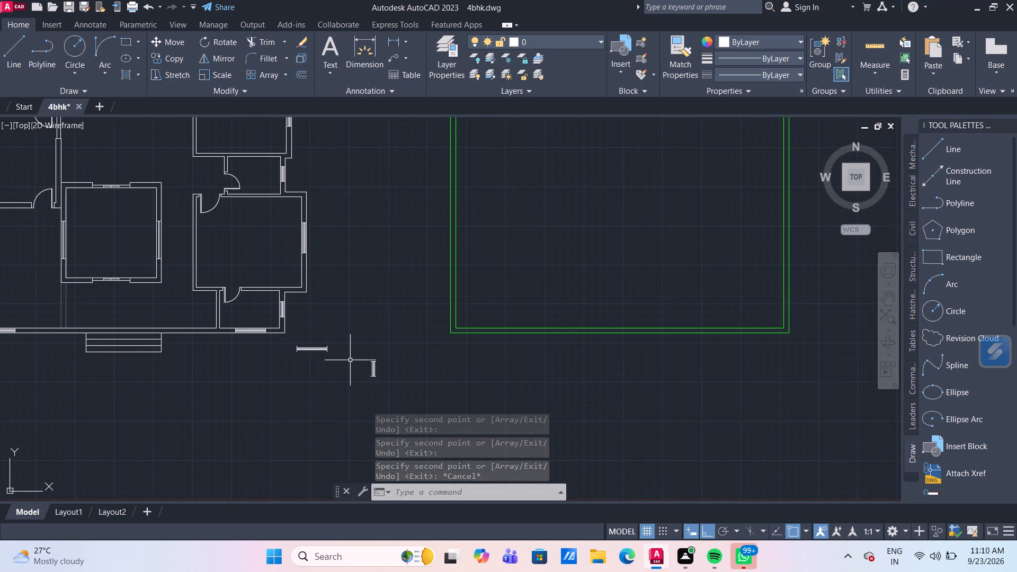
# Rotate the loose shortened vertical window symbol southeast of the plan by 90° so it lies horizontally.
pyautogui.moveTo(345, 327); pyautogui.dragTo(449, 342, button='middle')
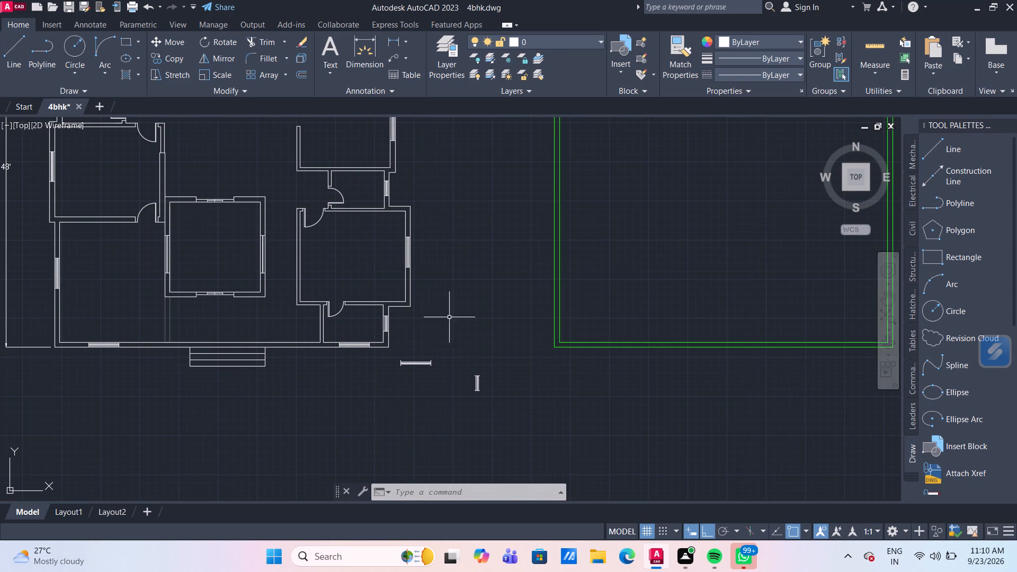
pyautogui.moveTo(384, 253); pyautogui.dragTo(389, 227, button='middle')
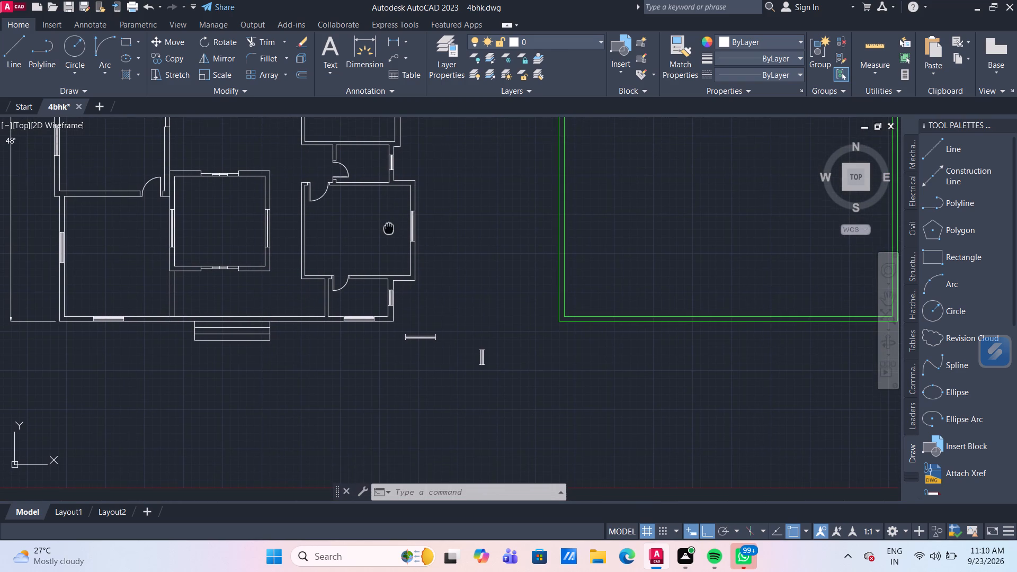
pyautogui.moveTo(389, 227); pyautogui.dragTo(389, 226, button='middle')
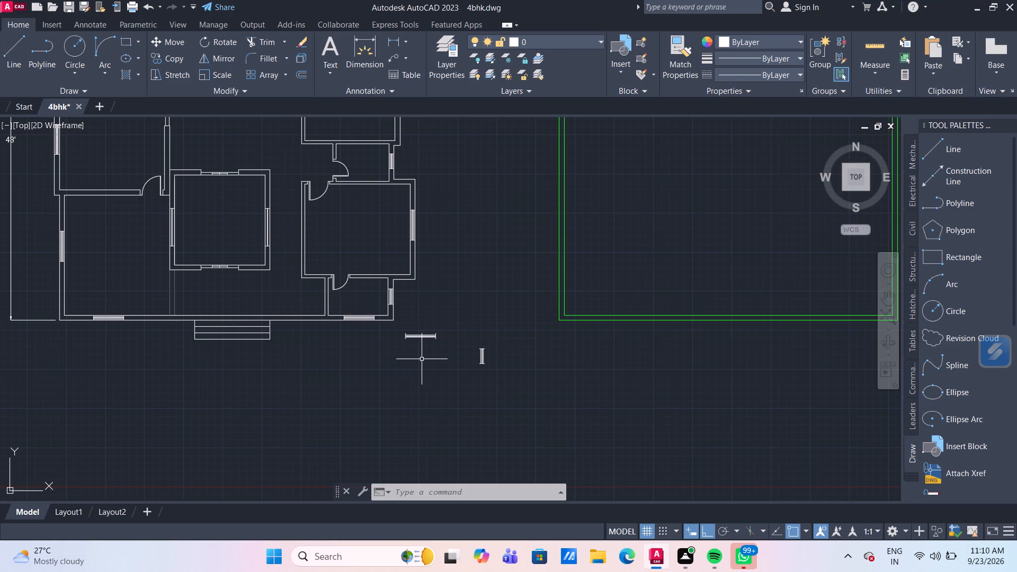
pyautogui.scroll(-4, 441, 354)
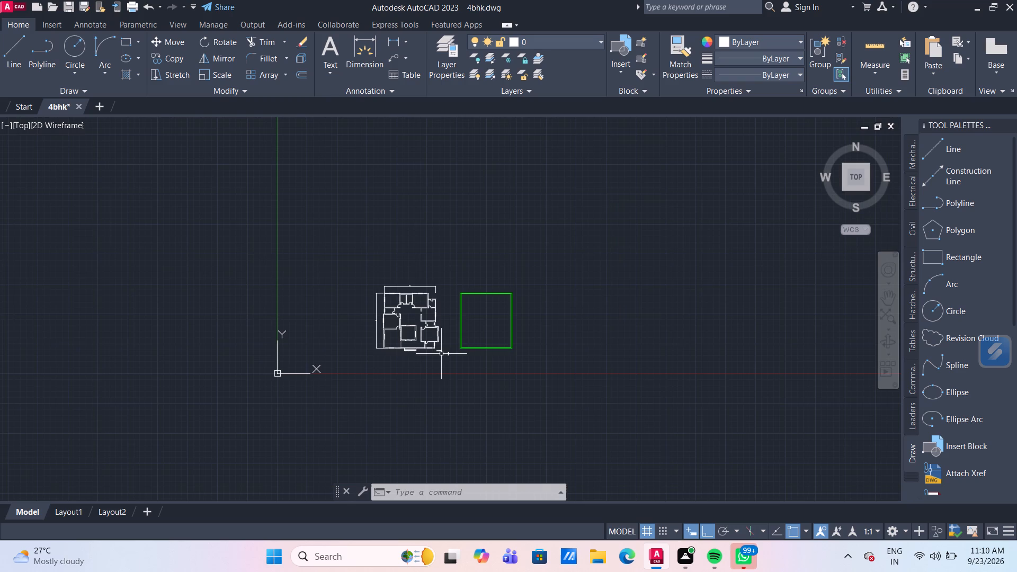
pyautogui.scroll(4, 441, 354)
pyautogui.moveTo(444, 354); pyautogui.dragTo(450, 387, button='middle')
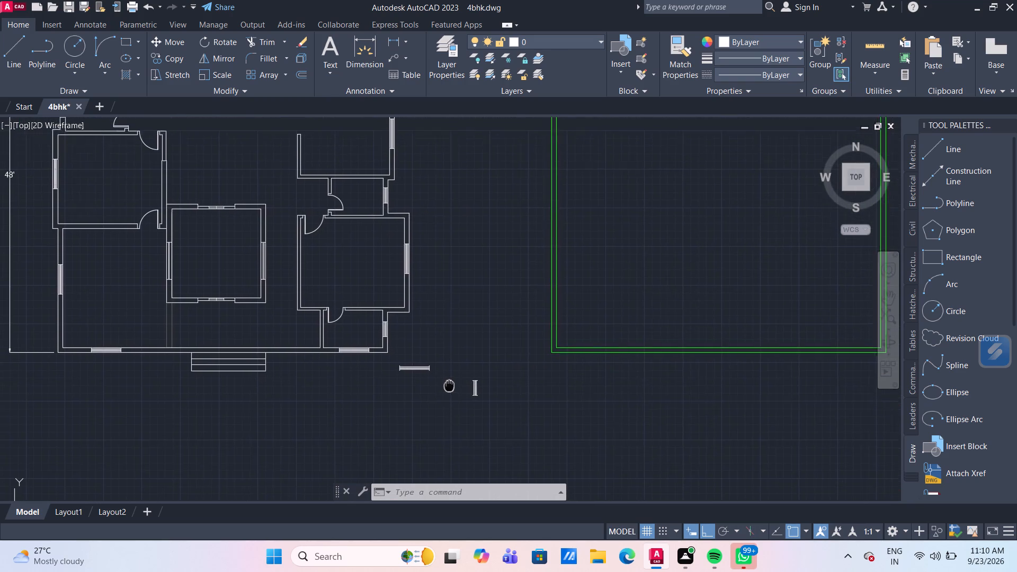
pyautogui.moveTo(450, 387); pyautogui.dragTo(451, 397, button='middle')
pyautogui.scroll(-1, 451, 397)
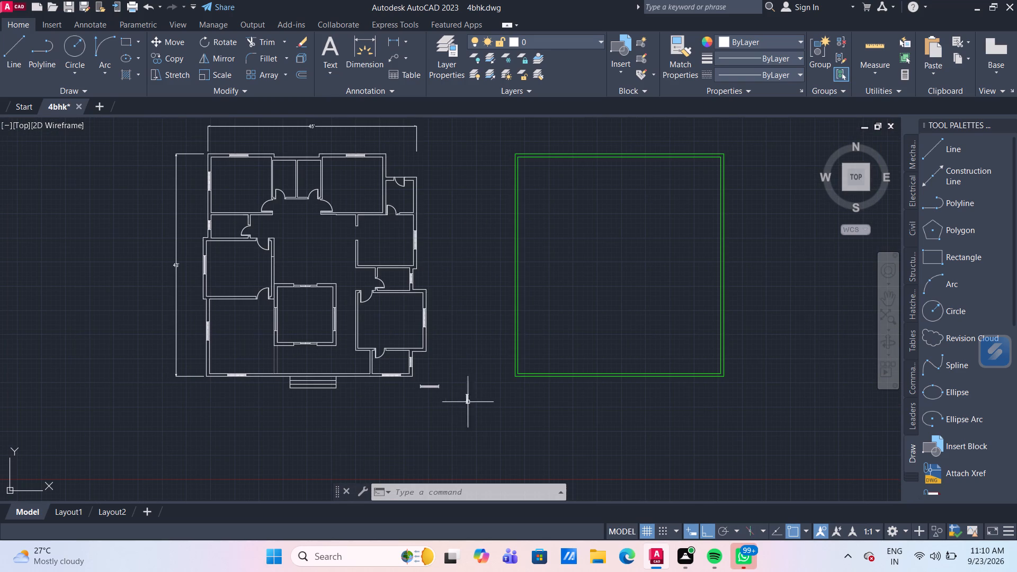
pyautogui.scroll(2, 477, 409)
pyautogui.click(472, 414)
pyautogui.click(439, 362)
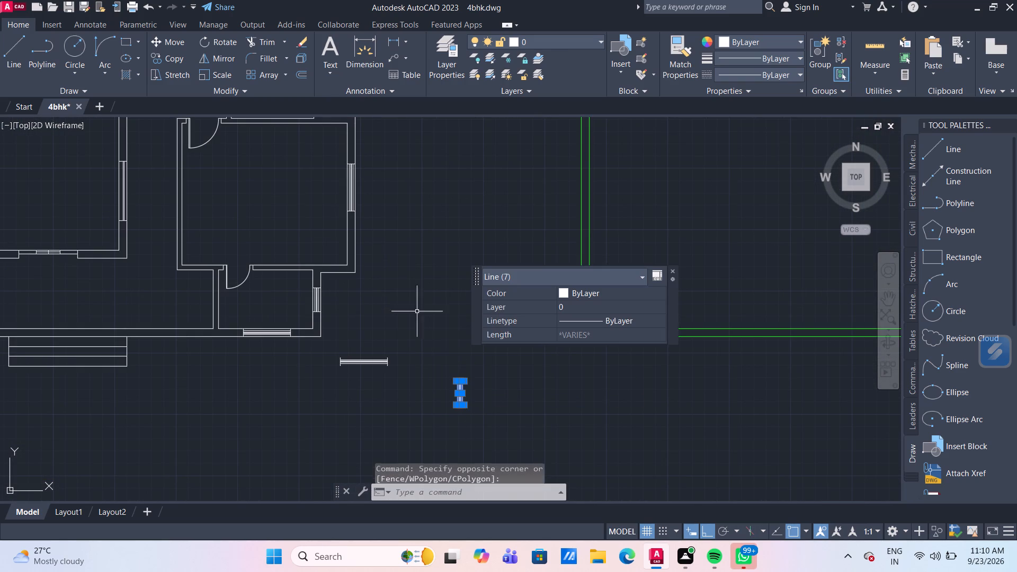
pyautogui.click(206, 39)
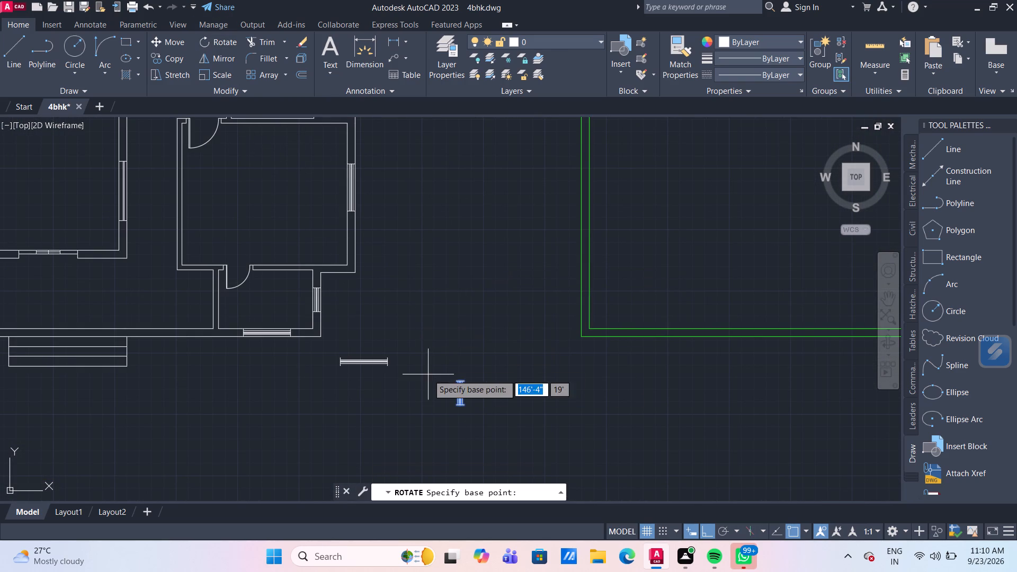
pyautogui.click(447, 379)
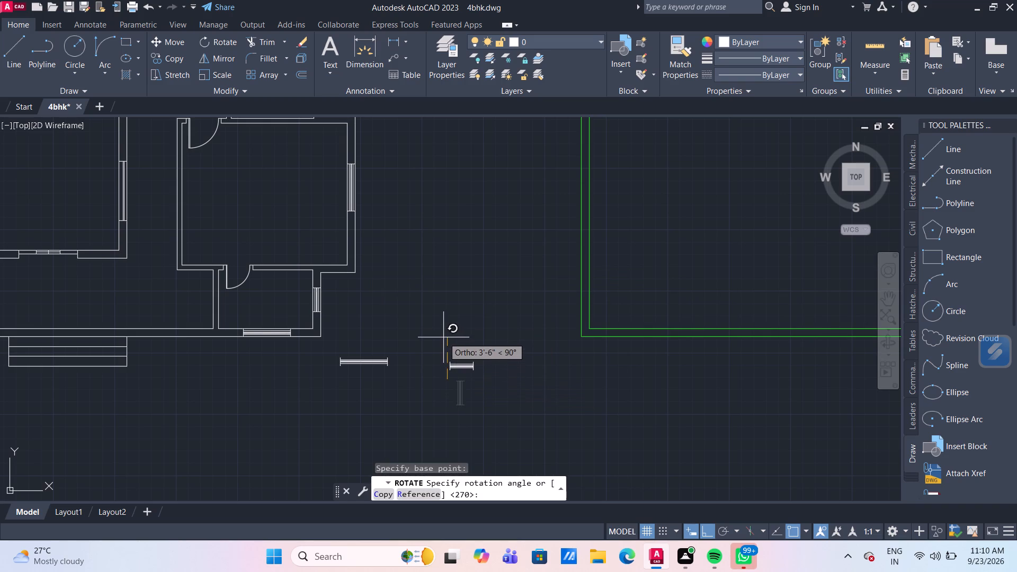
pyautogui.click(443, 337)
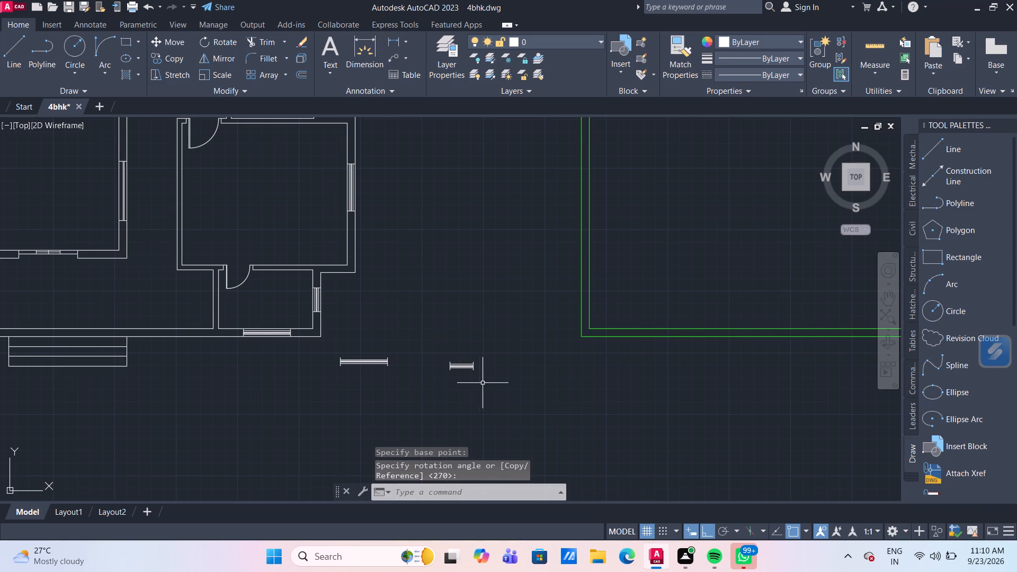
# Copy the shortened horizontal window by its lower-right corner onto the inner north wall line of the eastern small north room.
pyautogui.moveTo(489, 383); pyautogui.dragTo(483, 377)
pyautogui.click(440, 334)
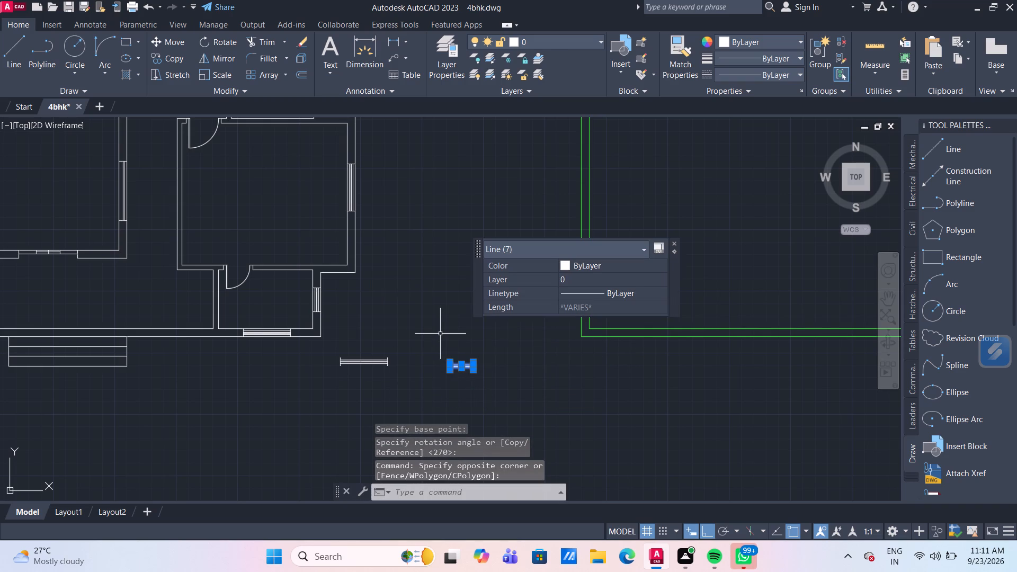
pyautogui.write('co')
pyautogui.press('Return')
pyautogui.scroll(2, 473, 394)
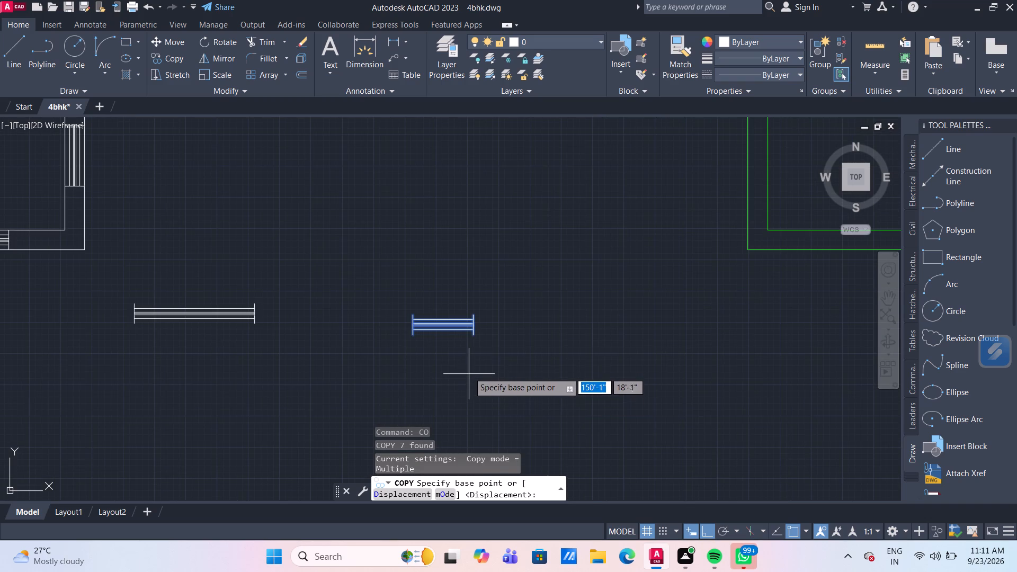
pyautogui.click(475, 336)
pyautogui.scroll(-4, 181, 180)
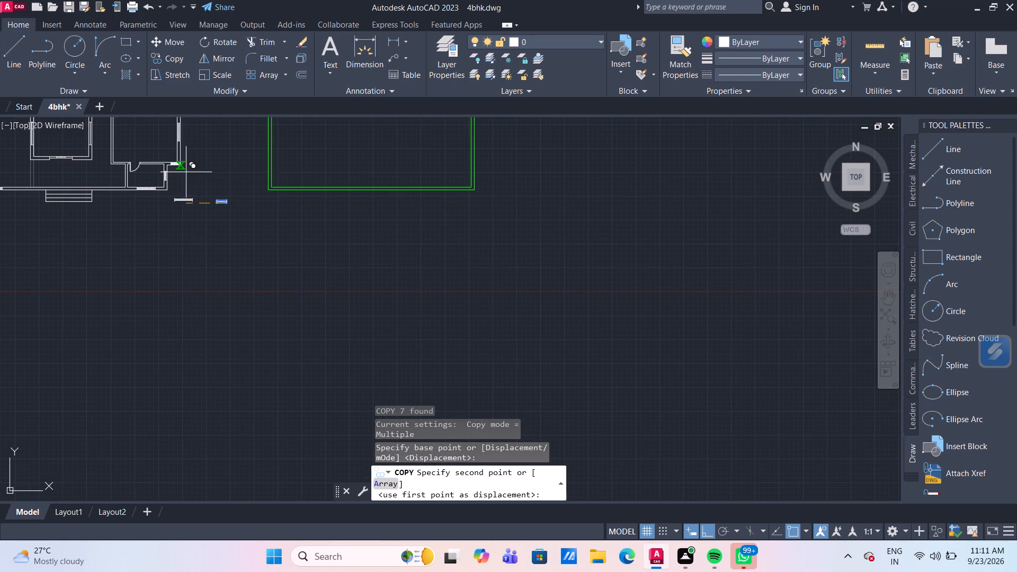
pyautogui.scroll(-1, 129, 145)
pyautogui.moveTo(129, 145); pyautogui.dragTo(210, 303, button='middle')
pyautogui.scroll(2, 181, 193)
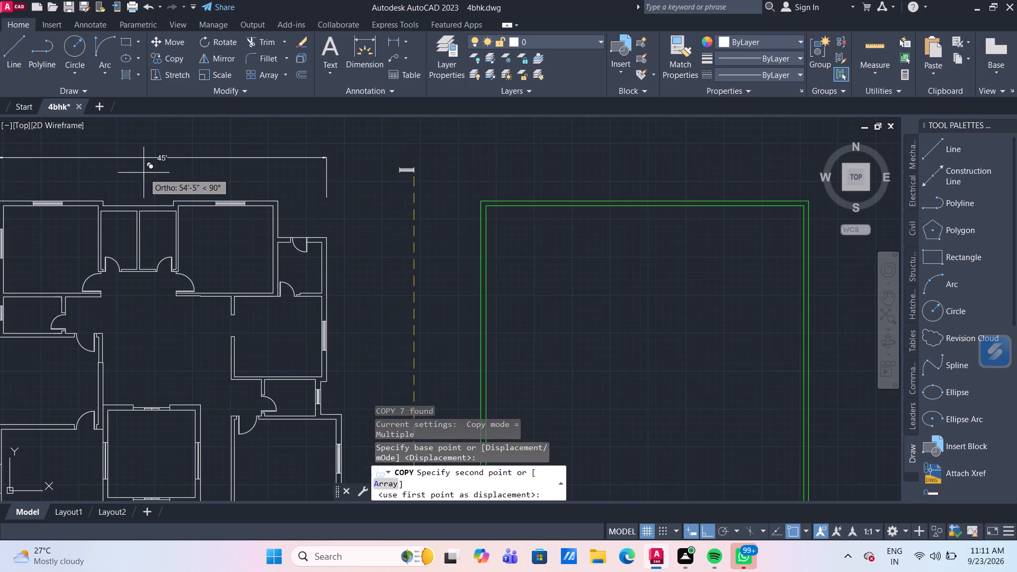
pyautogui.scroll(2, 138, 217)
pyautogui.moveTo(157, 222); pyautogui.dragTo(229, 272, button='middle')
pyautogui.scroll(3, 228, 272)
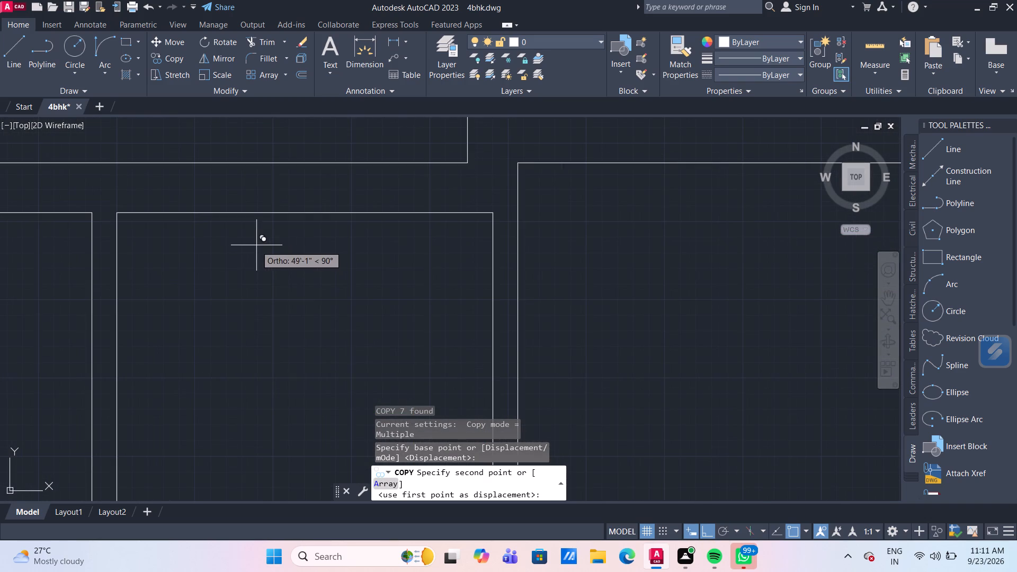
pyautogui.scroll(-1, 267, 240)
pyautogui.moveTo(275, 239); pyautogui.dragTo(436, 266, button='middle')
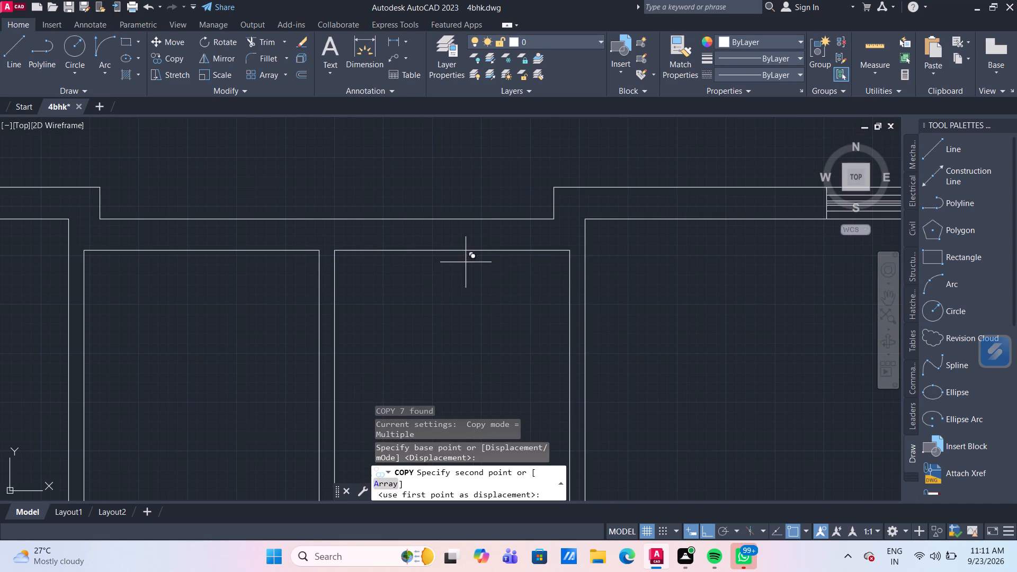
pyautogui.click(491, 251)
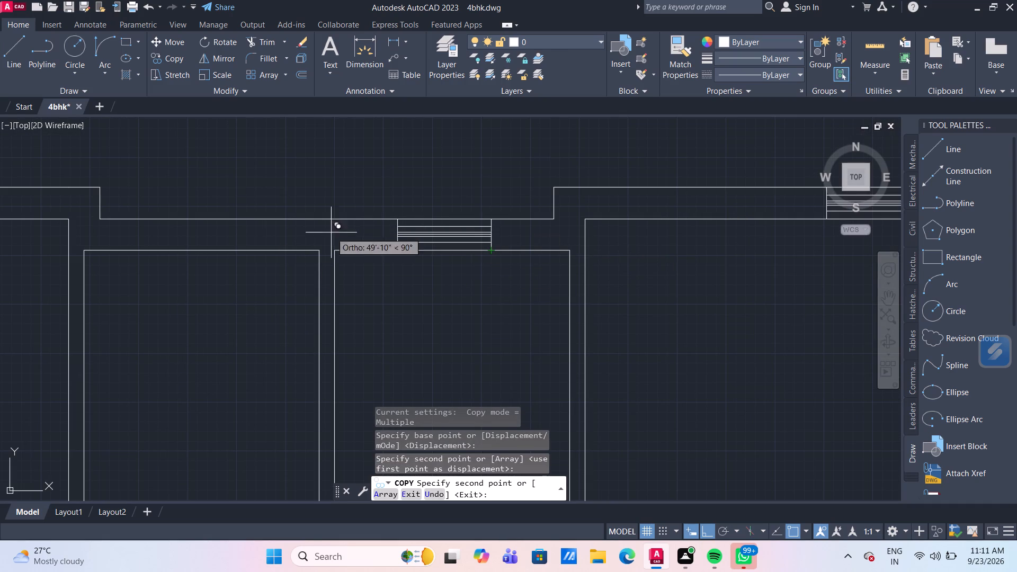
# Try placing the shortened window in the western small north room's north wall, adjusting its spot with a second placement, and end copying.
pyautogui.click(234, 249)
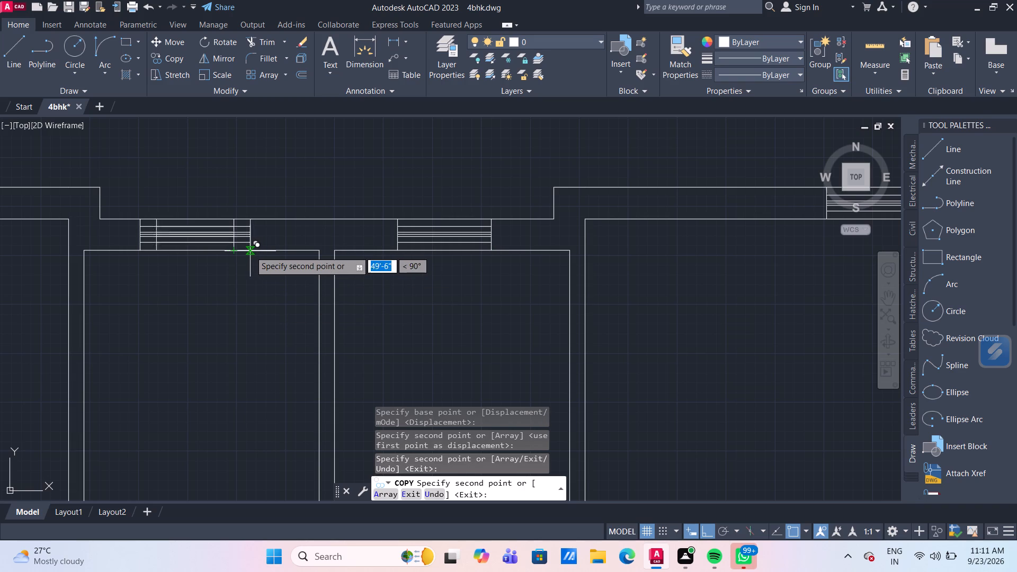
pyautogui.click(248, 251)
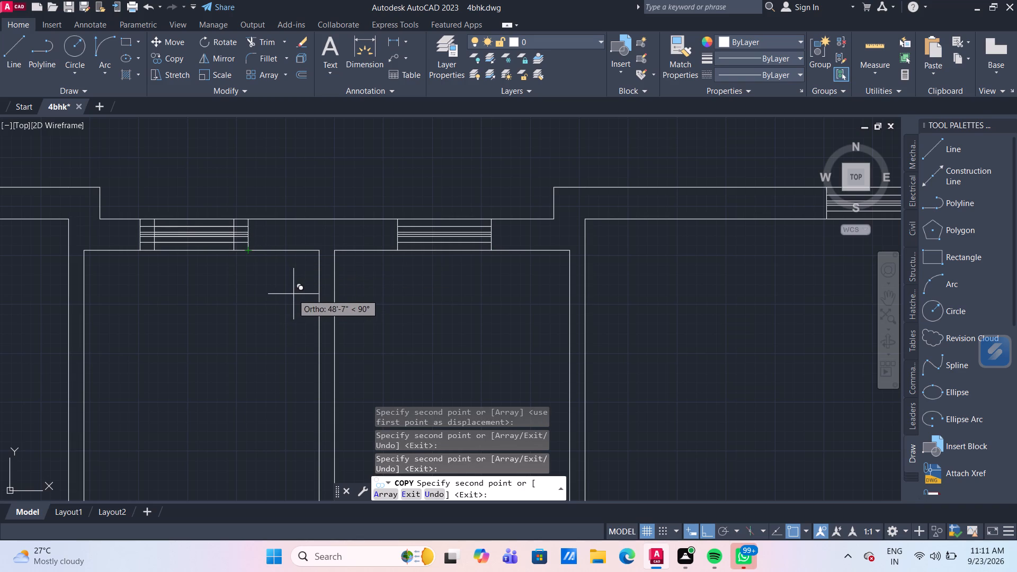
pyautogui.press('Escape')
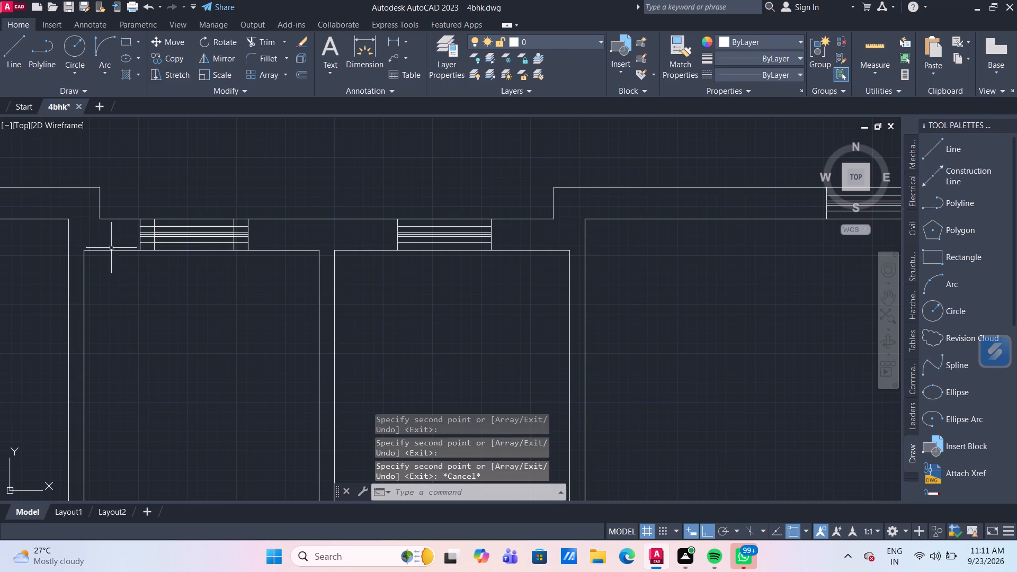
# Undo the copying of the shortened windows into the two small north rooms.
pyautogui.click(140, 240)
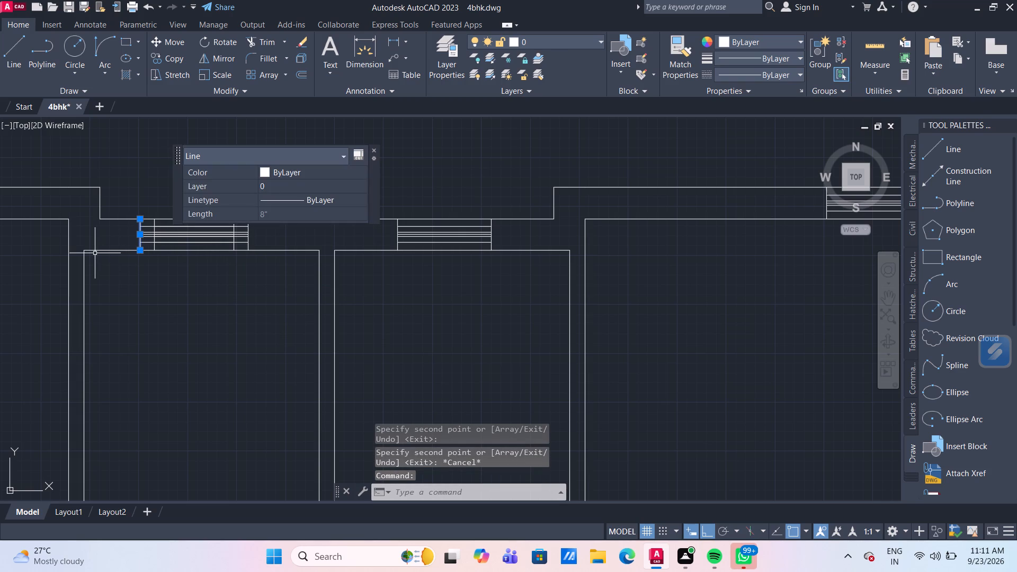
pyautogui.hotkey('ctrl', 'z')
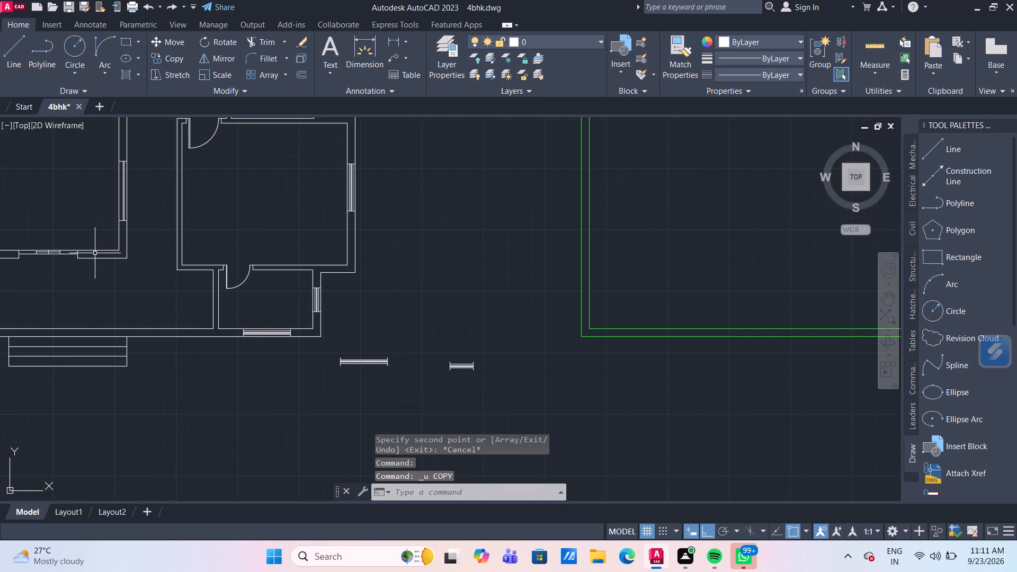
# Copy the shortened horizontal window by its lower-right corner onto the inner north wall line of the eastern small north room.
pyautogui.scroll(-4, 102, 262)
pyautogui.scroll(1, 121, 260)
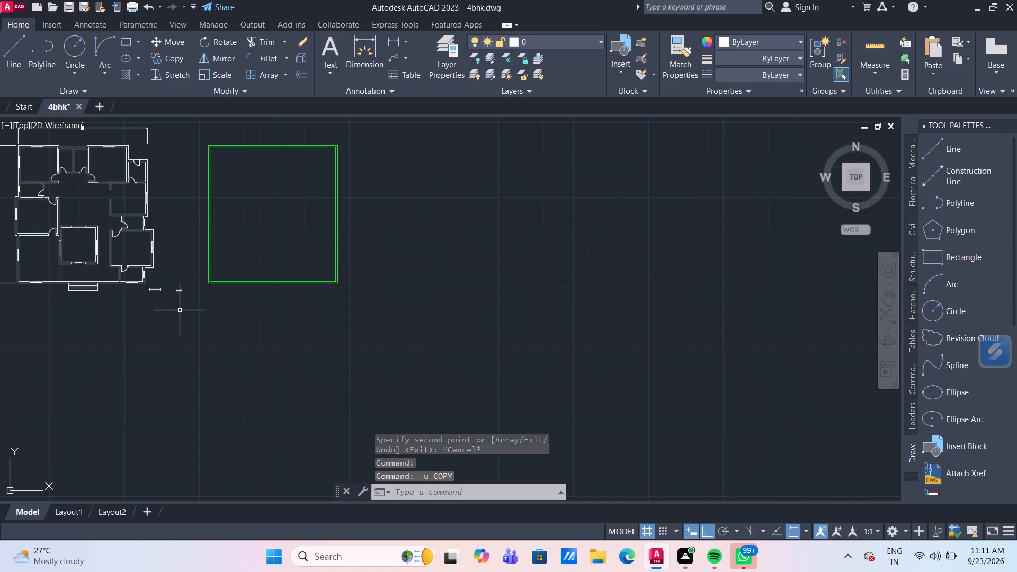
pyautogui.scroll(2, 186, 291)
pyautogui.click(189, 315)
pyautogui.click(152, 273)
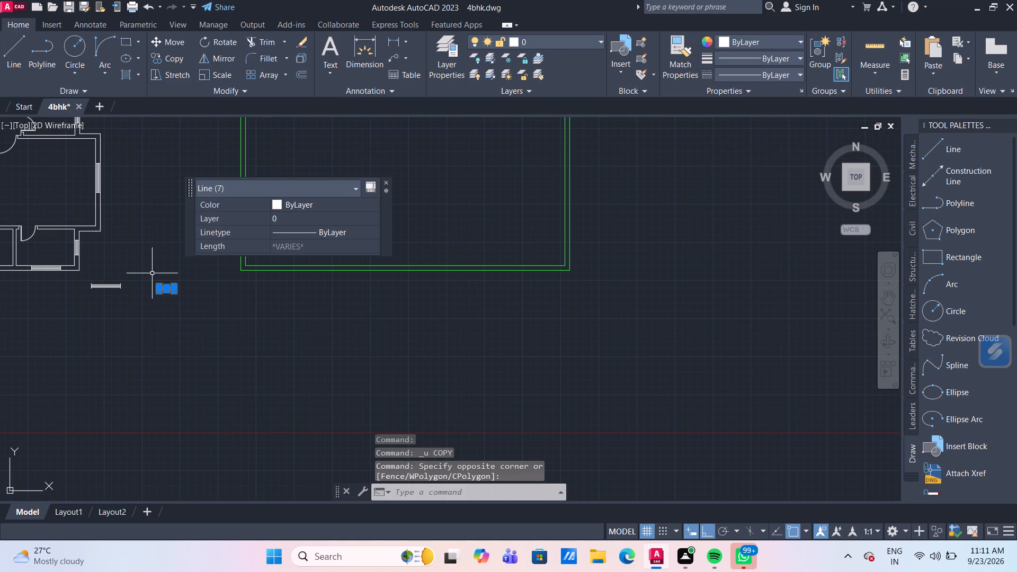
pyautogui.write('co')
pyautogui.press('Return')
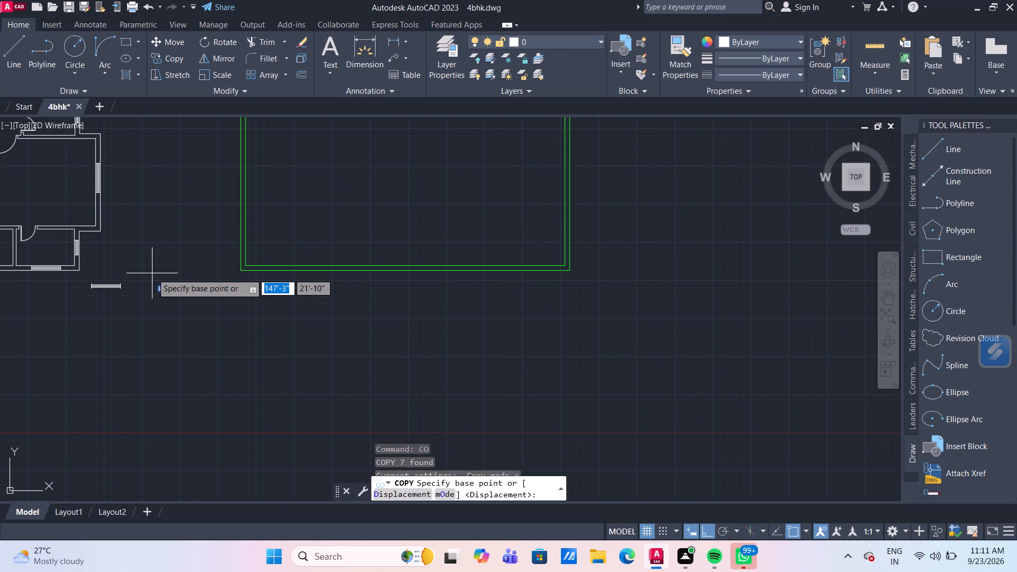
pyautogui.scroll(3, 160, 281)
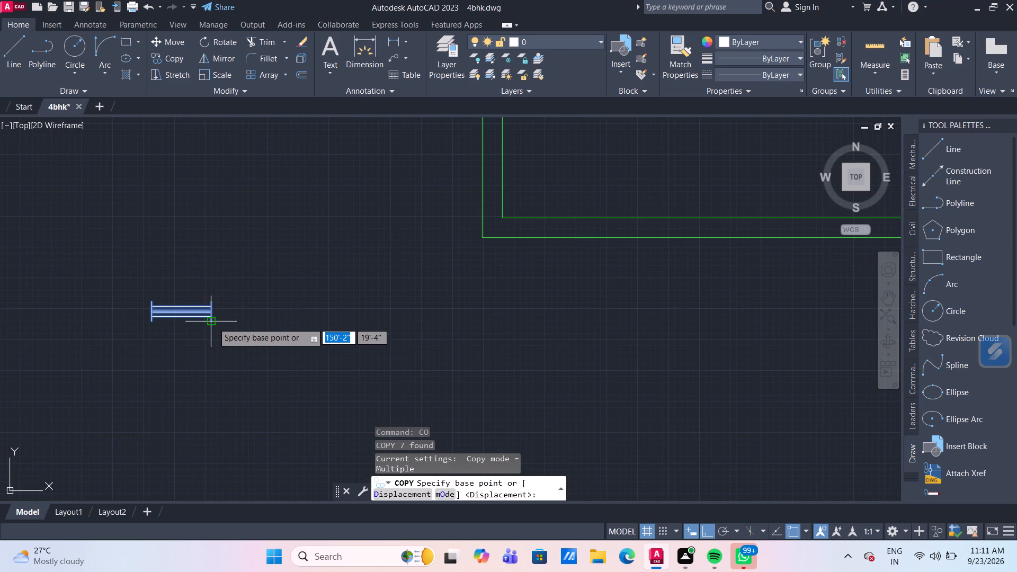
pyautogui.click(215, 320)
pyautogui.scroll(-2, 202, 324)
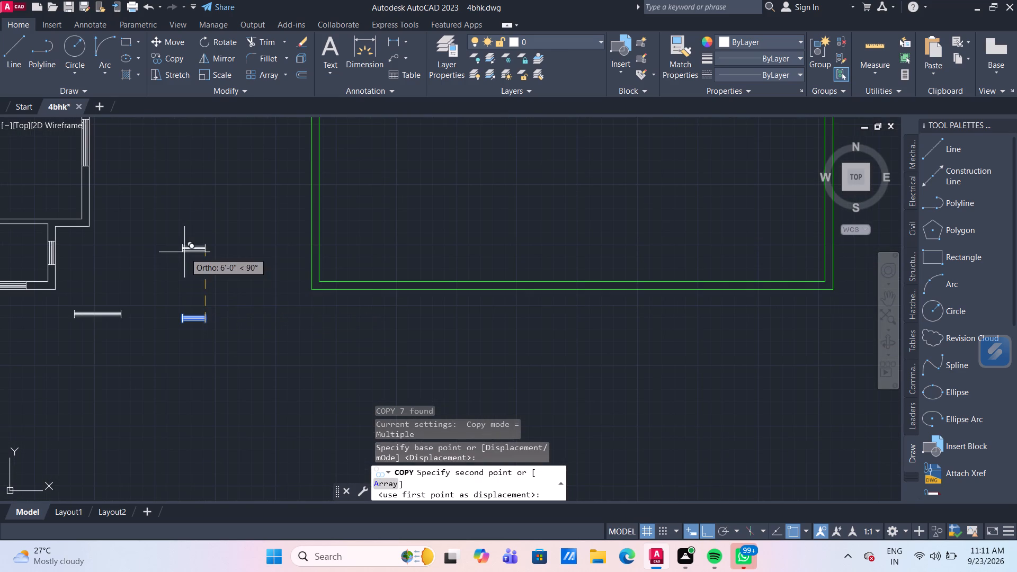
pyautogui.moveTo(193, 253); pyautogui.dragTo(343, 416, button='middle')
pyautogui.scroll(-1, 334, 408)
pyautogui.moveTo(91, 168); pyautogui.dragTo(162, 359, button='middle')
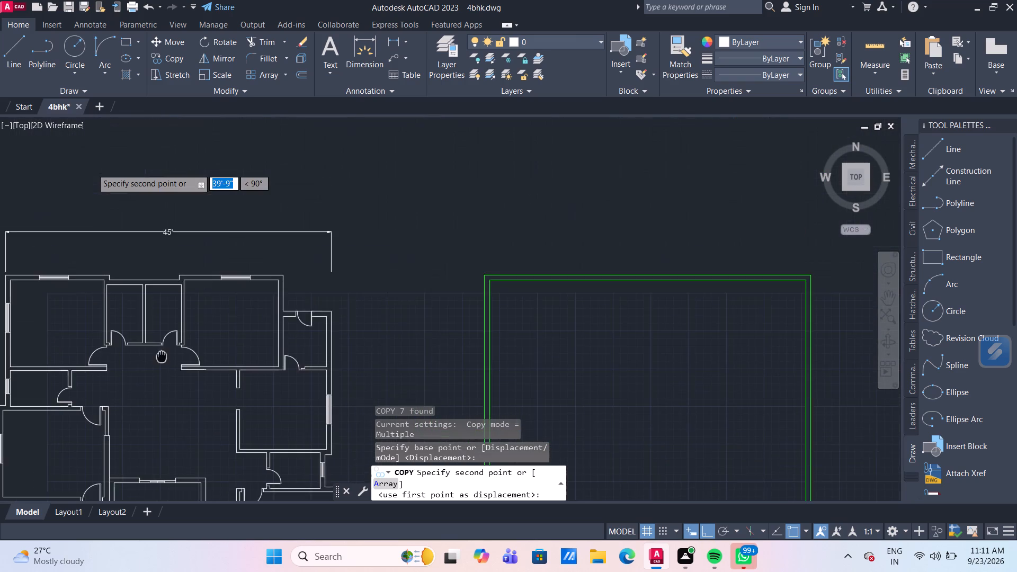
pyautogui.moveTo(162, 359); pyautogui.dragTo(161, 360, button='middle')
pyautogui.scroll(3, 185, 283)
pyautogui.moveTo(180, 331); pyautogui.dragTo(310, 312, button='middle')
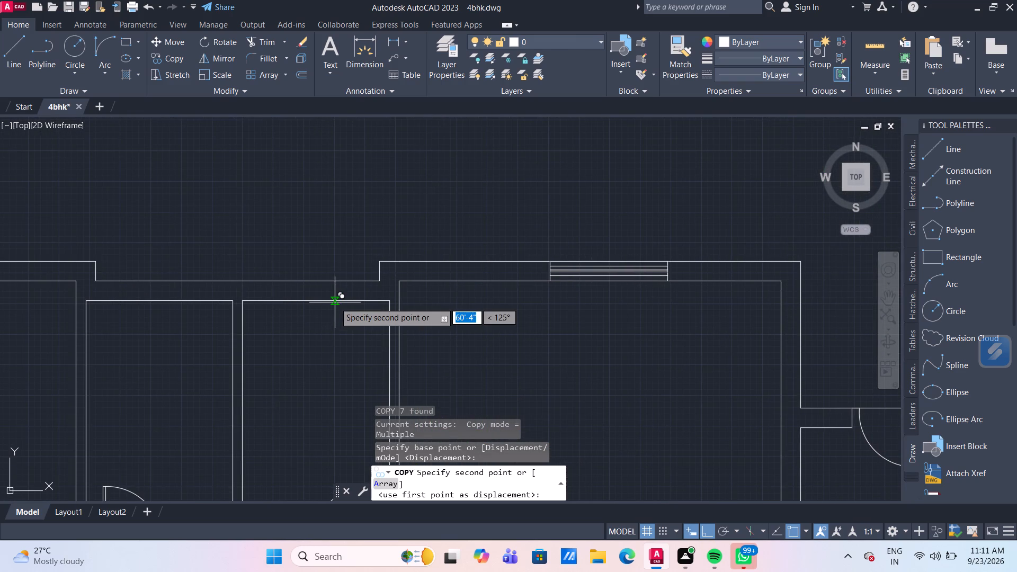
pyautogui.click(343, 303)
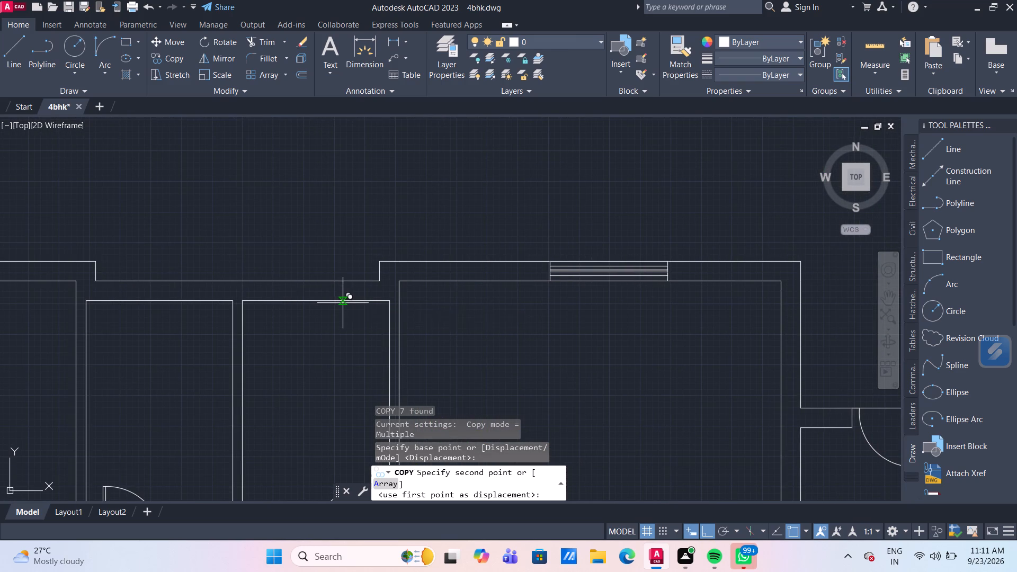
# Place one copy of the shortened window in the western small north room's north wall, lower-right corner on the inner line, and end copying.
pyautogui.click(185, 302)
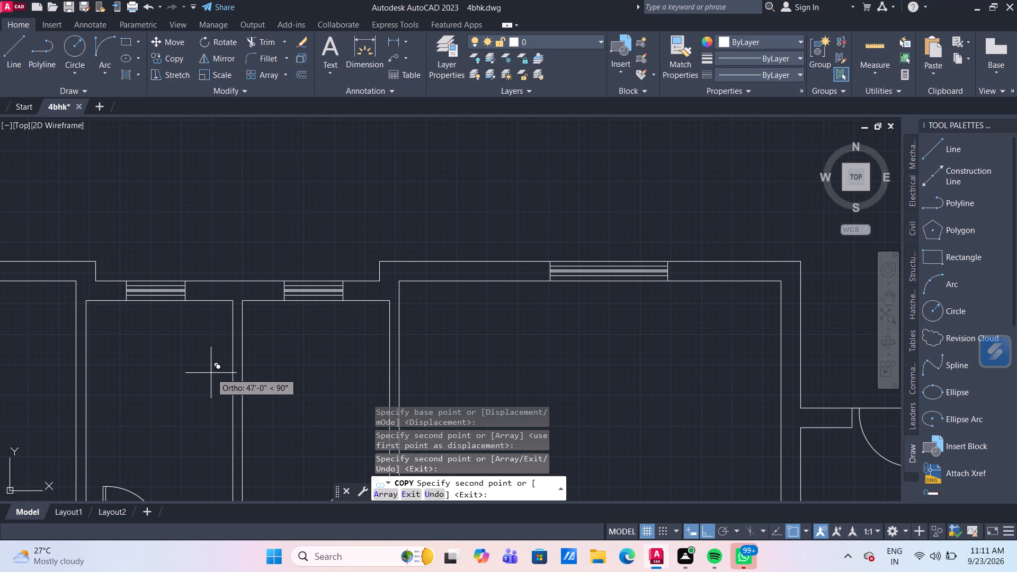
pyautogui.scroll(-4, 211, 373)
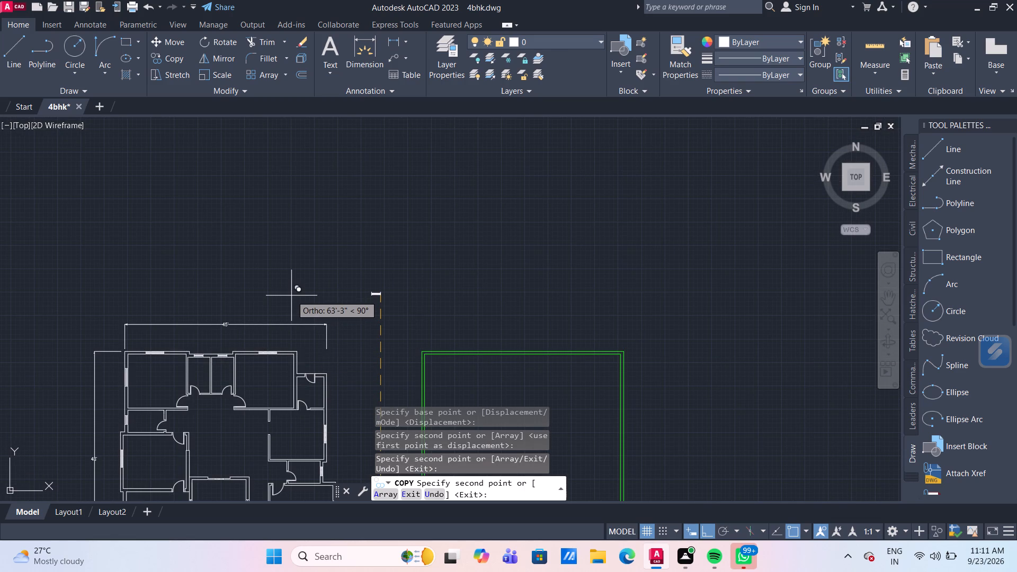
pyautogui.press('Escape')
# Delete the two spare horizontal window symbols lying outside the floor plan, below its southeast corner.
pyautogui.scroll(-2, 297, 302)
pyautogui.moveTo(332, 334); pyautogui.dragTo(265, 218, button='middle')
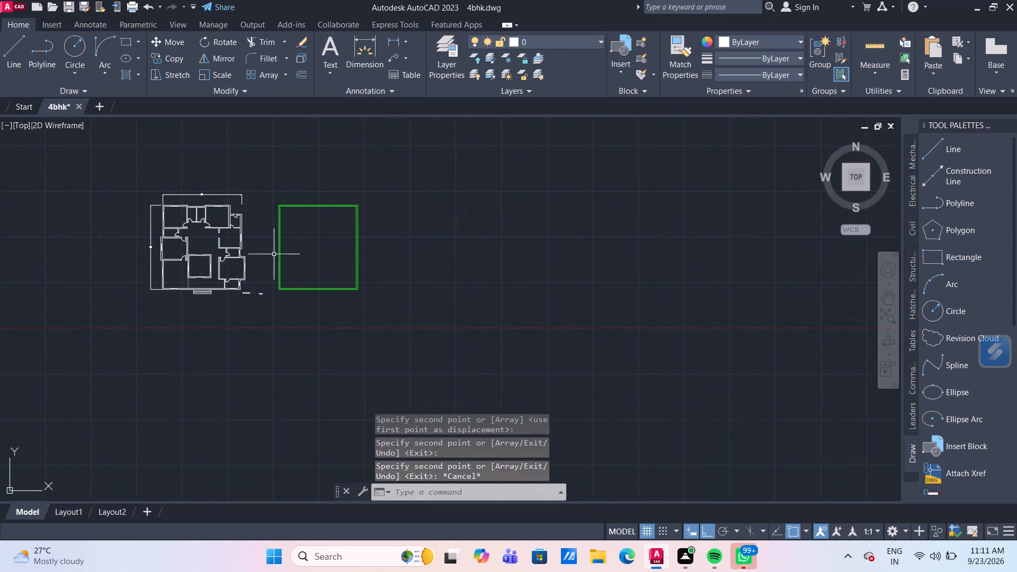
pyautogui.scroll(2, 274, 284)
pyautogui.scroll(2, 238, 321)
pyautogui.click(281, 317)
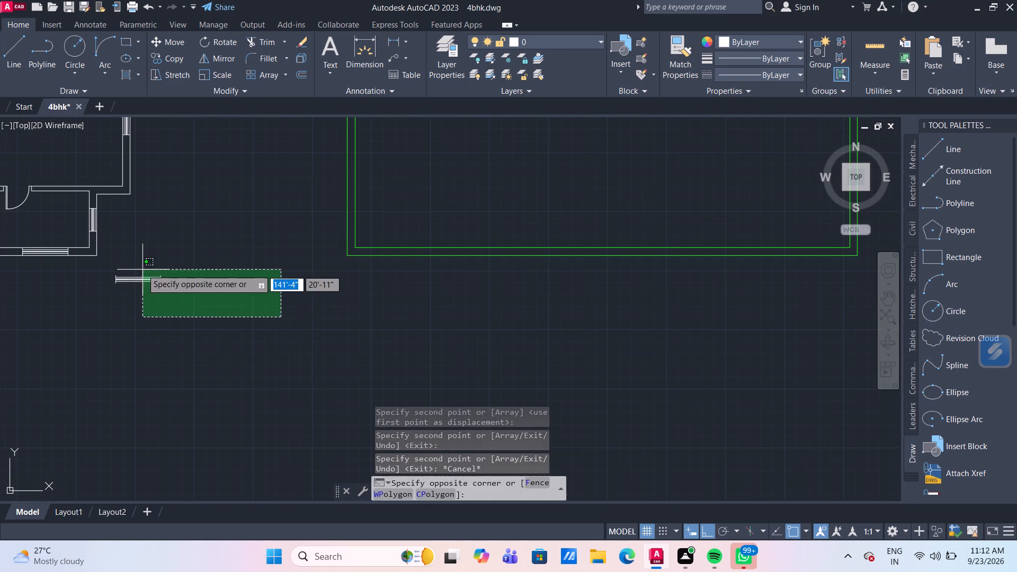
pyautogui.click(110, 264)
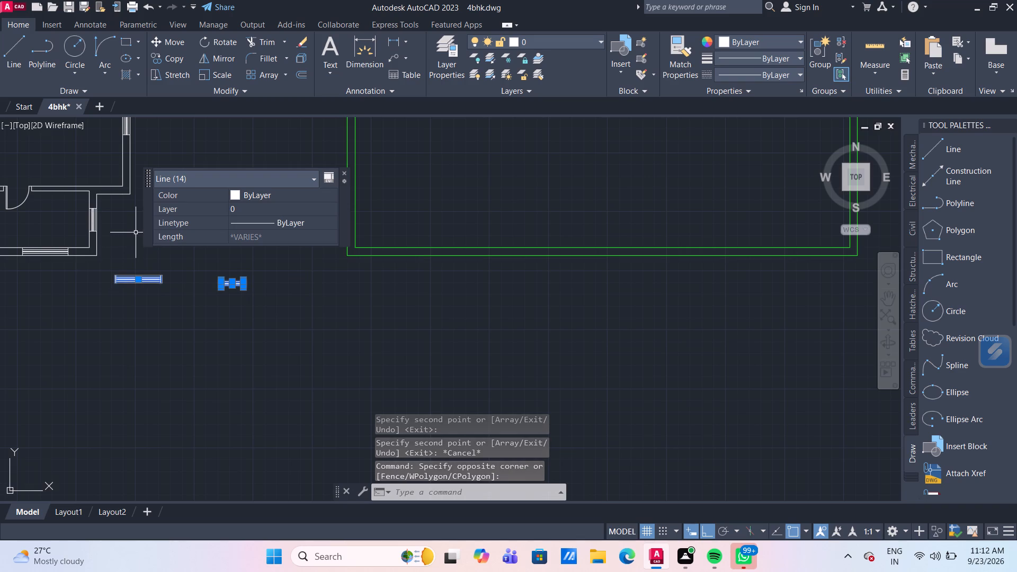
pyautogui.press('Delete')
# Examine the whole floor plan, checking the rooms, doors and windows from the south side to the north side.
pyautogui.scroll(-2, 140, 260)
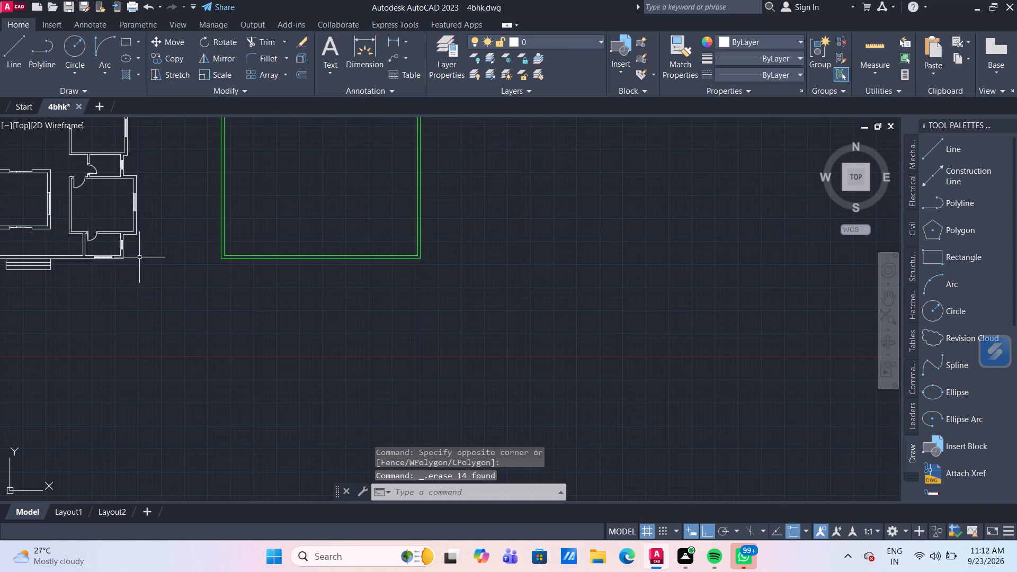
pyautogui.moveTo(118, 209); pyautogui.dragTo(319, 227, button='middle')
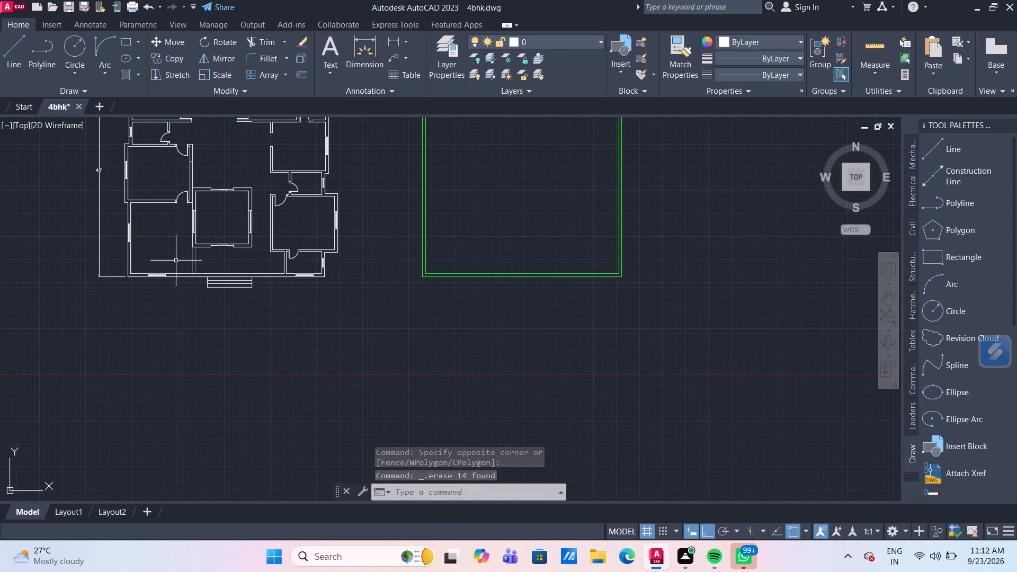
pyautogui.scroll(2, 162, 246)
pyautogui.moveTo(162, 246); pyautogui.dragTo(206, 326, button='middle')
pyautogui.scroll(-1, 208, 325)
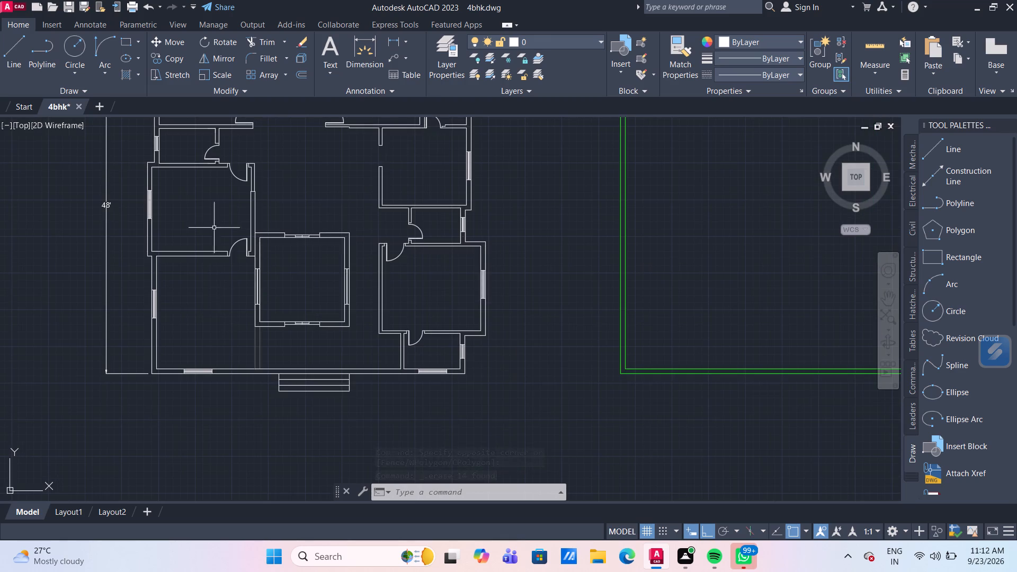
pyautogui.moveTo(206, 200); pyautogui.dragTo(212, 279, button='middle')
pyautogui.moveTo(225, 172); pyautogui.dragTo(218, 189, button='middle')
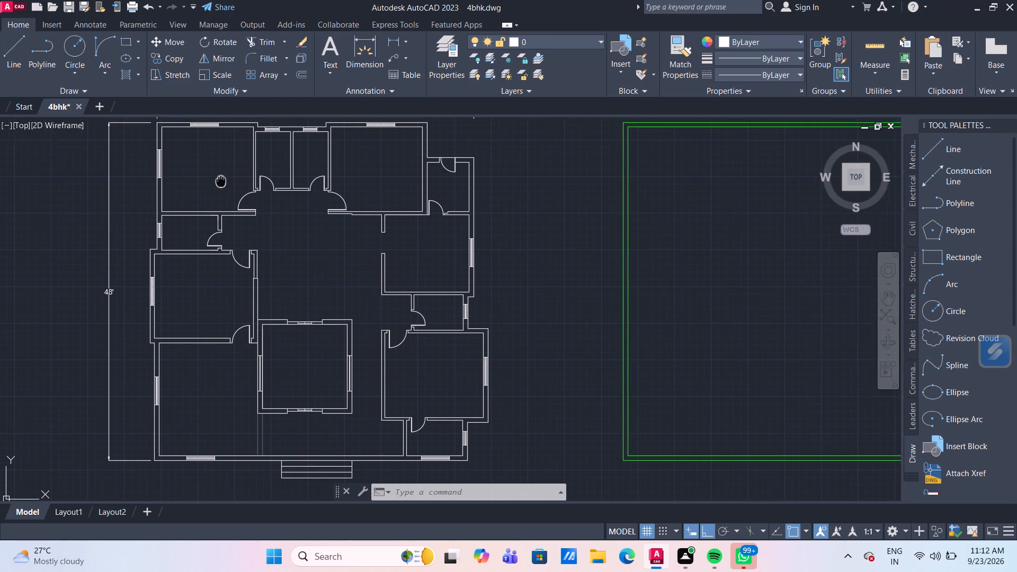
pyautogui.moveTo(218, 189); pyautogui.dragTo(200, 201, button='middle')
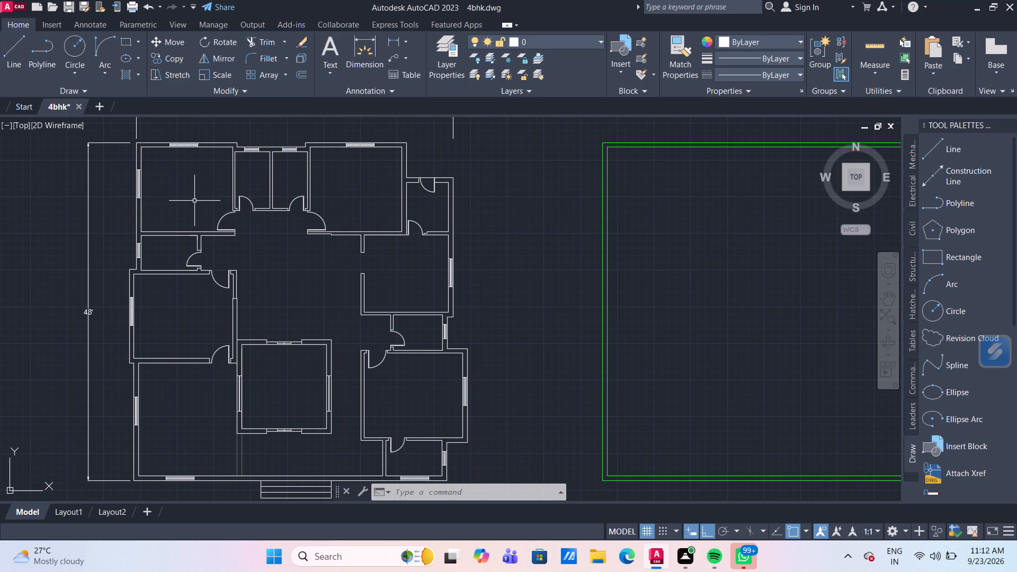
pyautogui.moveTo(151, 196); pyautogui.dragTo(265, 182, button='middle')
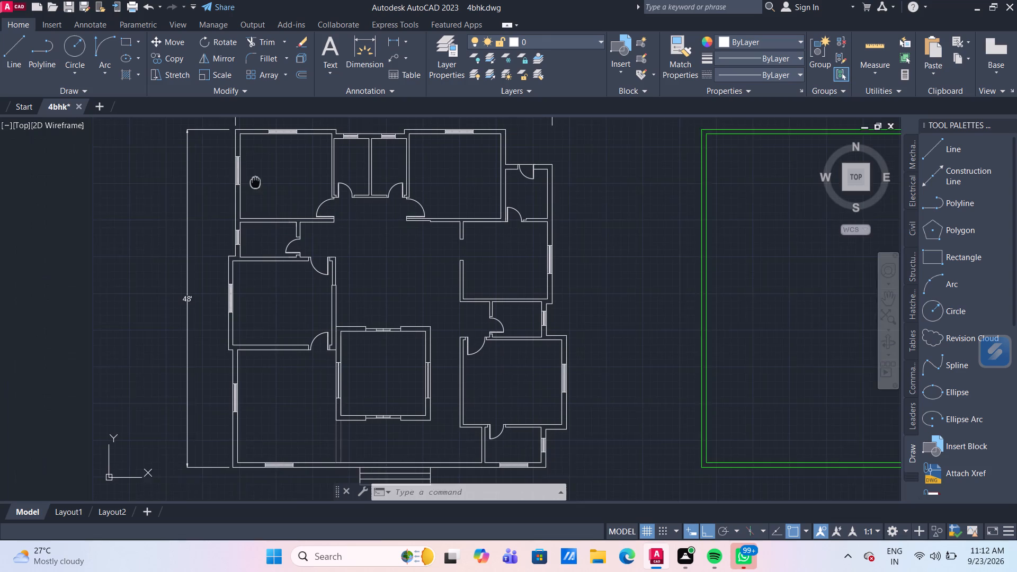
pyautogui.moveTo(265, 182); pyautogui.dragTo(273, 183, button='middle')
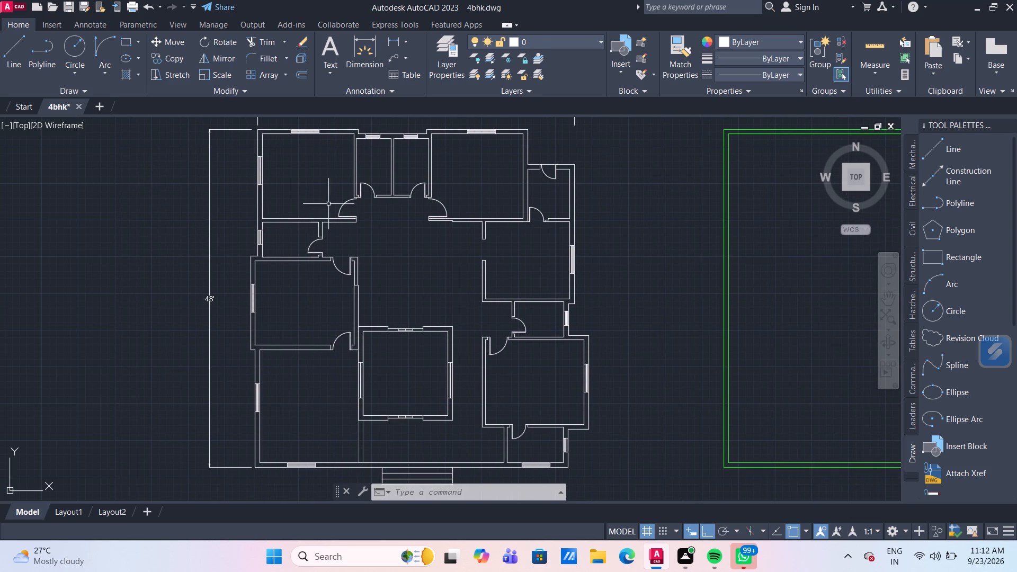
pyautogui.moveTo(433, 276); pyautogui.dragTo(448, 254, button='middle')
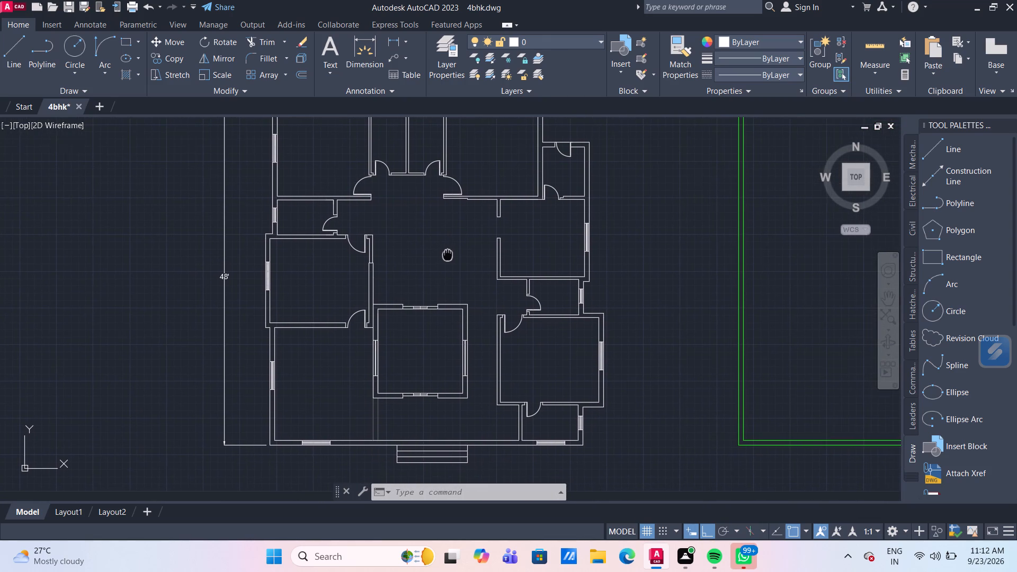
pyautogui.moveTo(448, 254); pyautogui.dragTo(441, 249, button='middle')
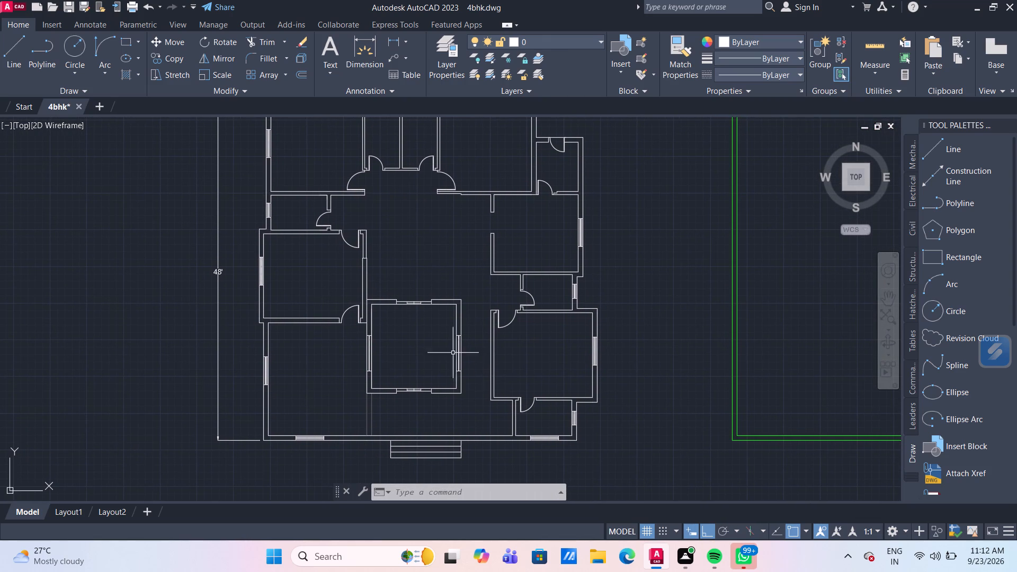
# Offset the inner north and inner east wall lines of the central square room 2' into the room as guides.
pyautogui.scroll(2, 444, 344)
pyautogui.moveTo(429, 332); pyautogui.dragTo(415, 291, button='middle')
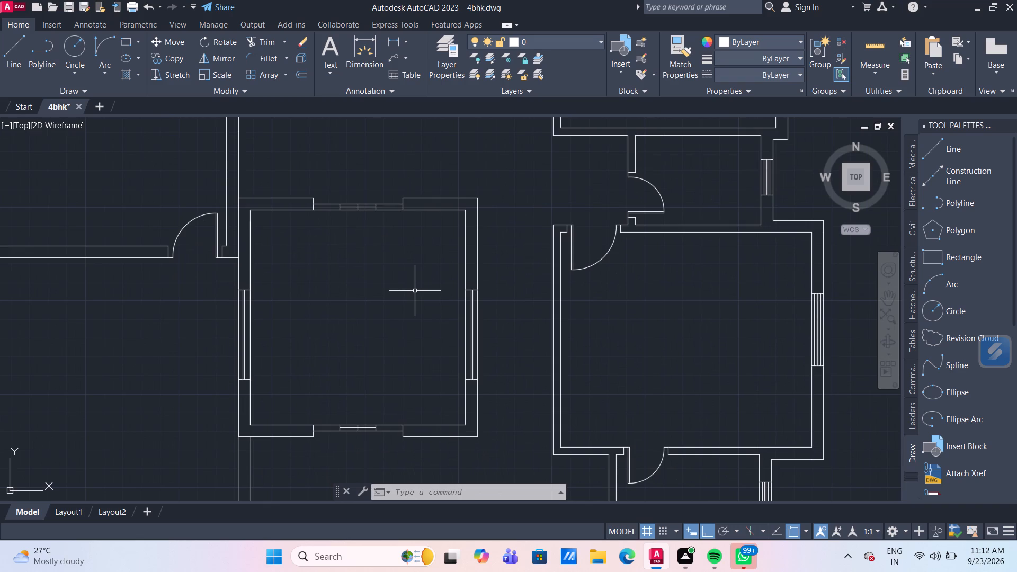
pyautogui.press('o')
pyautogui.press('Return')
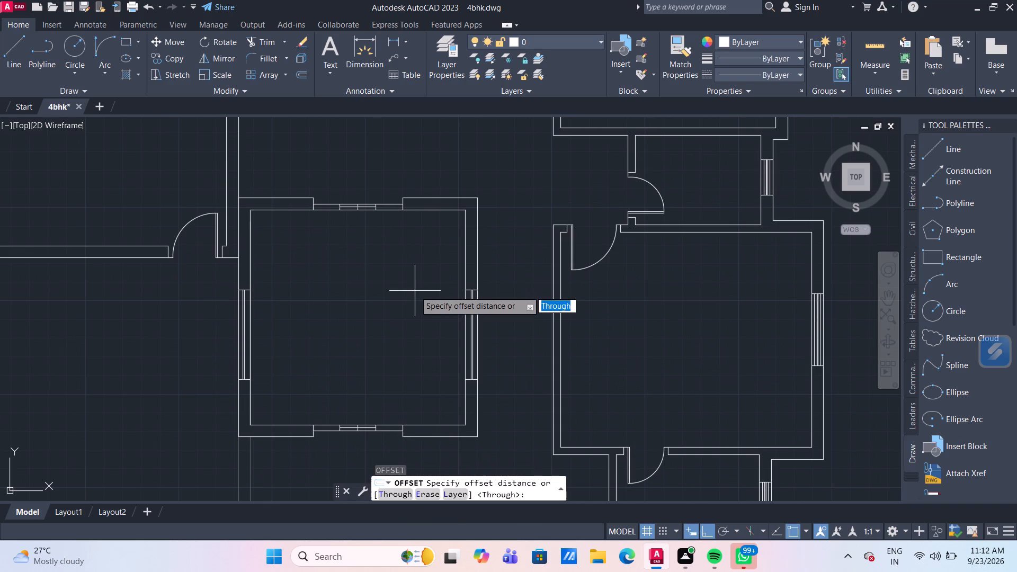
pyautogui.press('Return')
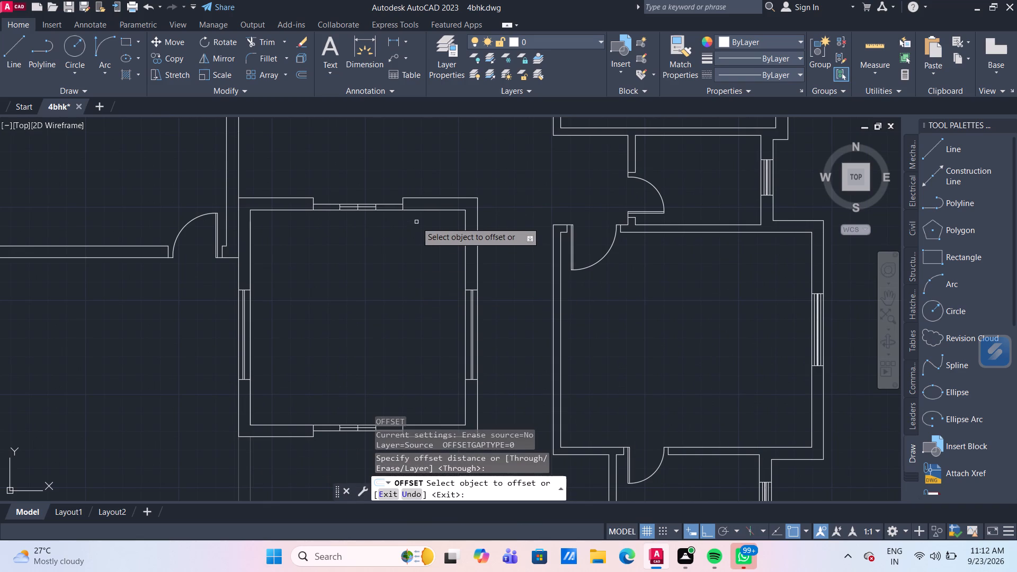
pyautogui.click(418, 211)
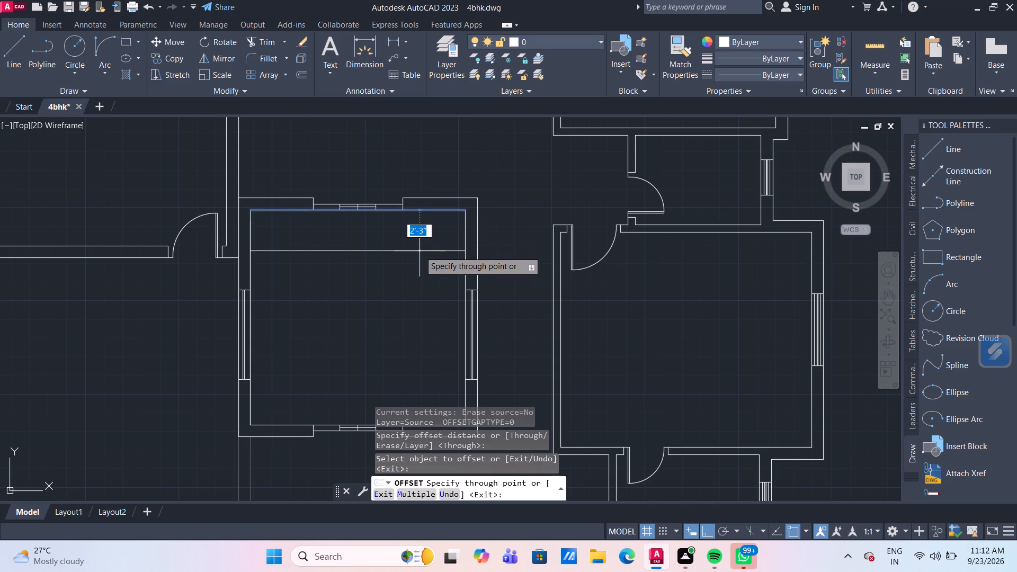
pyautogui.write("2'")
pyautogui.press('Return')
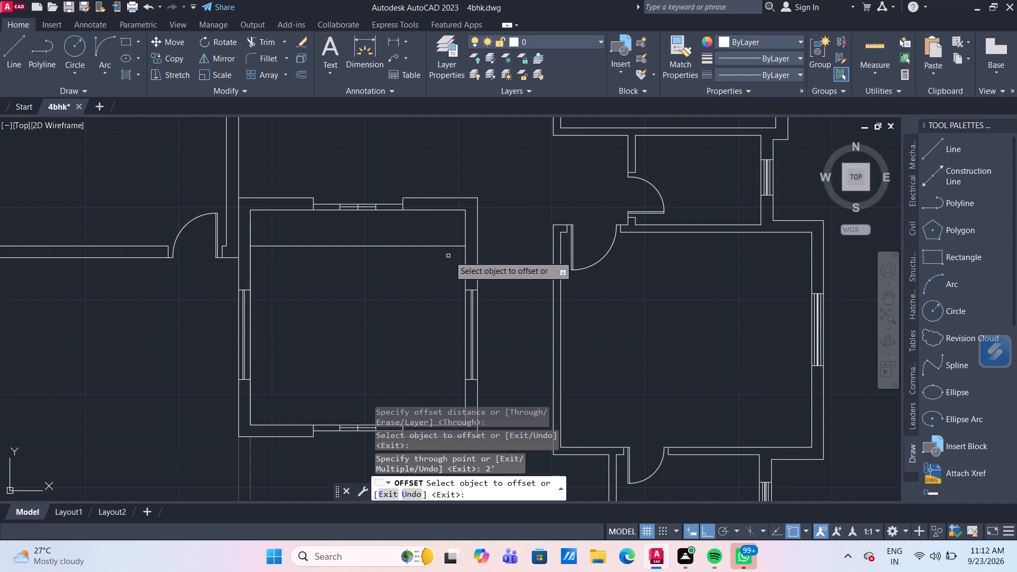
pyautogui.click(466, 261)
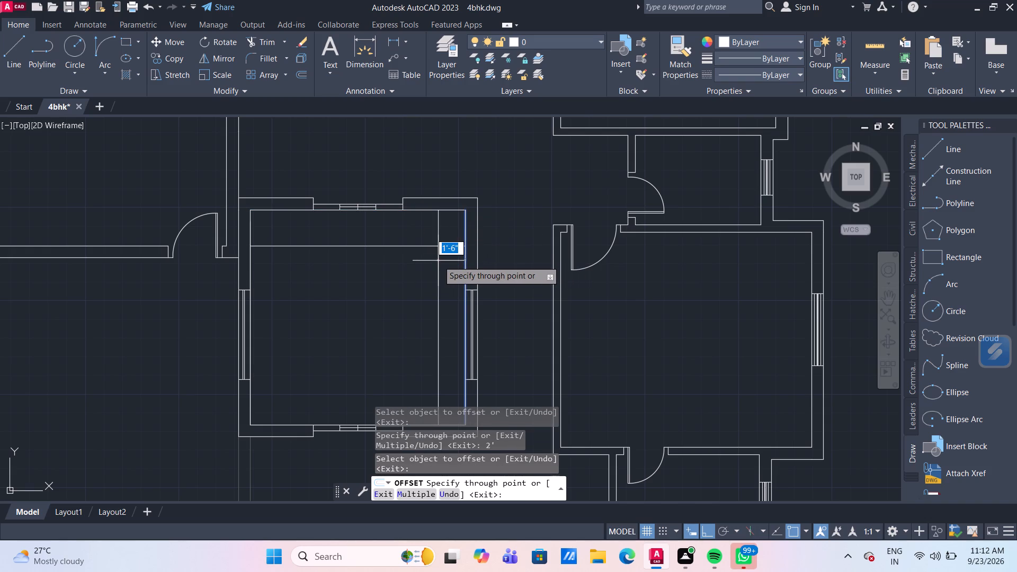
pyautogui.write("2'")
pyautogui.press('Return')
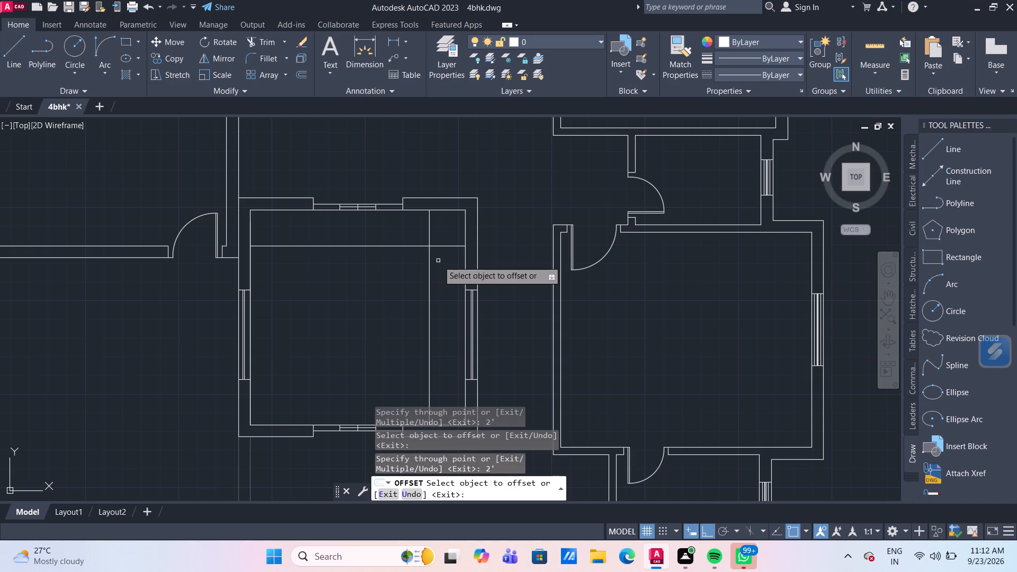
# Draw an 8' by 8' rectangle inside the central room, starting from the intersection of the two guide lines and extending southwest.
pyautogui.click(130, 43)
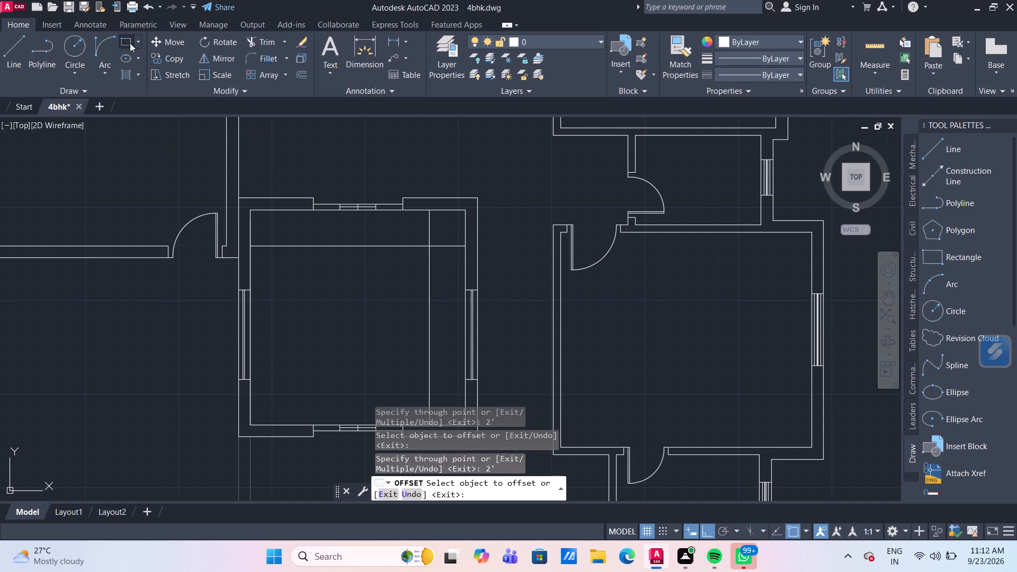
pyautogui.click(428, 246)
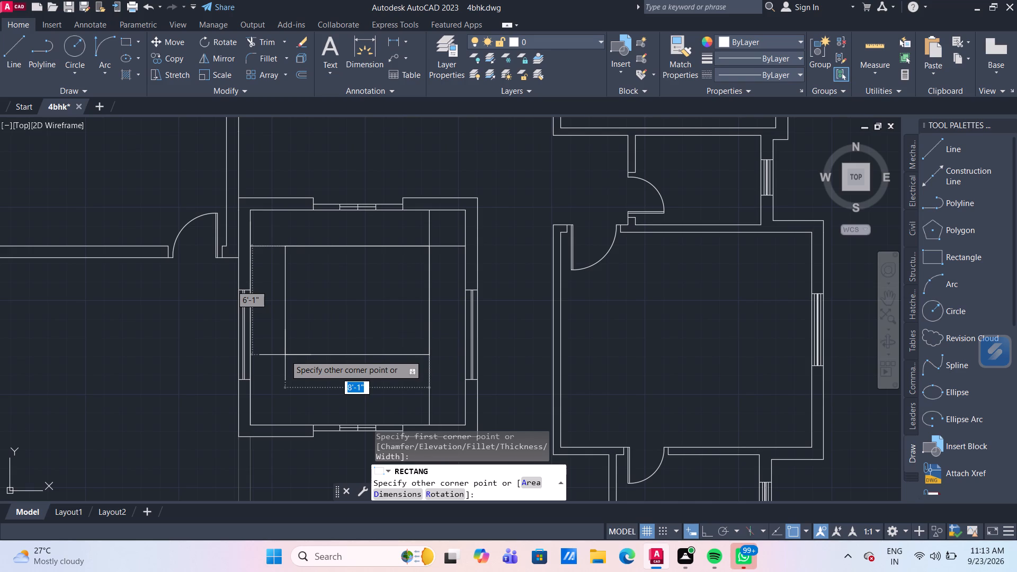
pyautogui.write("8'")
pyautogui.press('Tab')
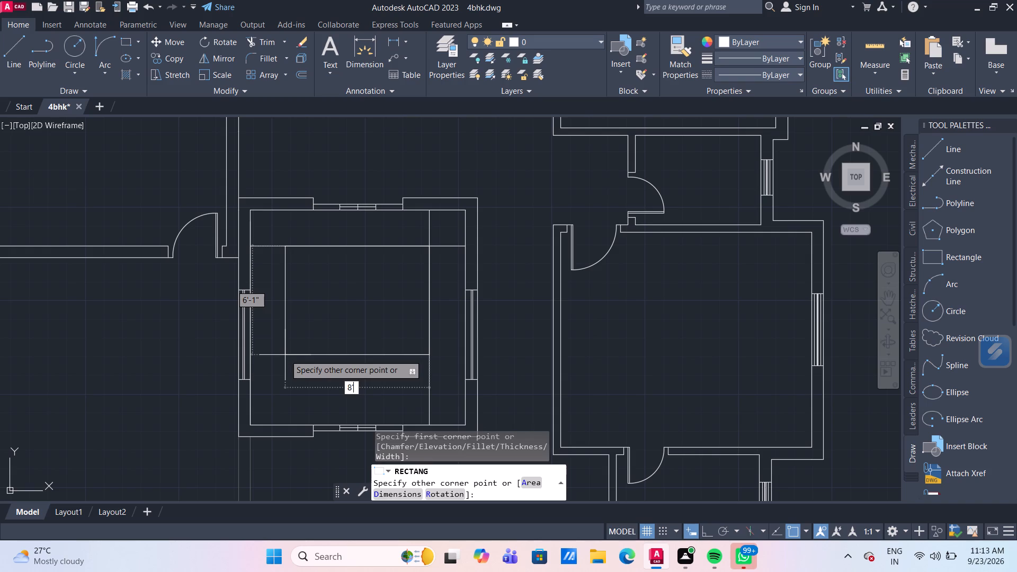
pyautogui.write("8'")
pyautogui.press('Return')
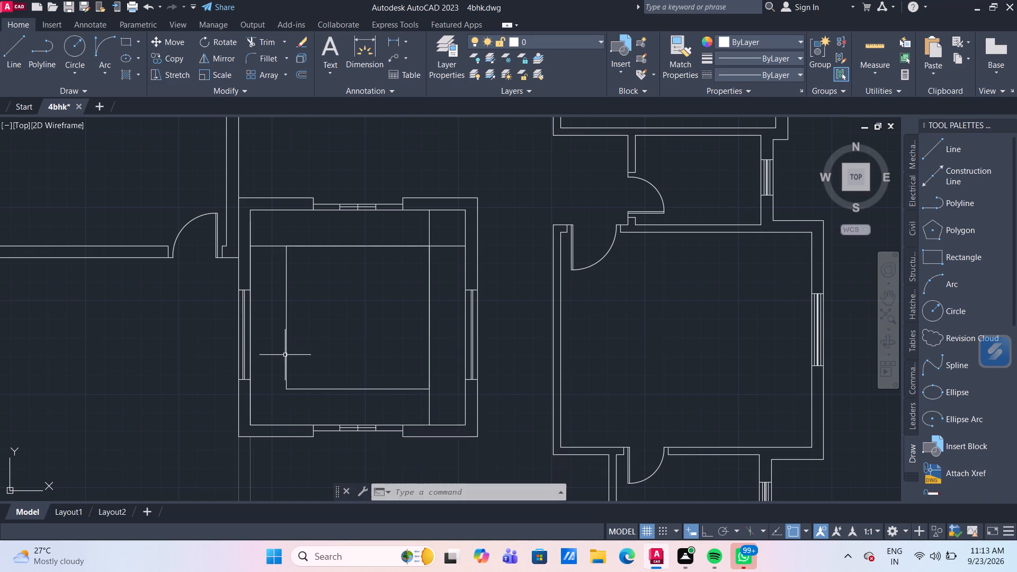
# Delete the horizontal and vertical guide lines in the central room.
pyautogui.click(268, 246)
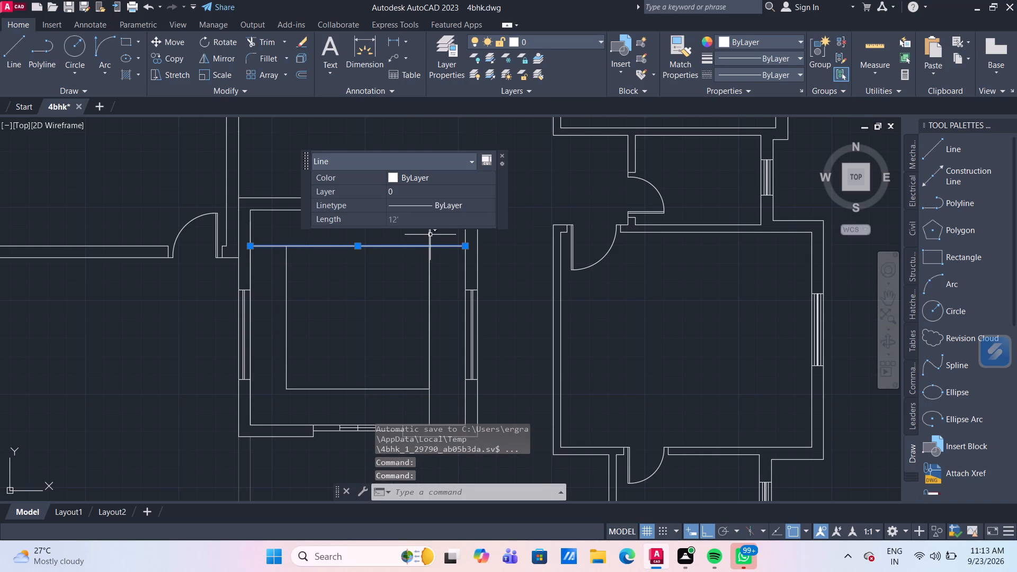
pyautogui.click(430, 235)
pyautogui.press('Delete')
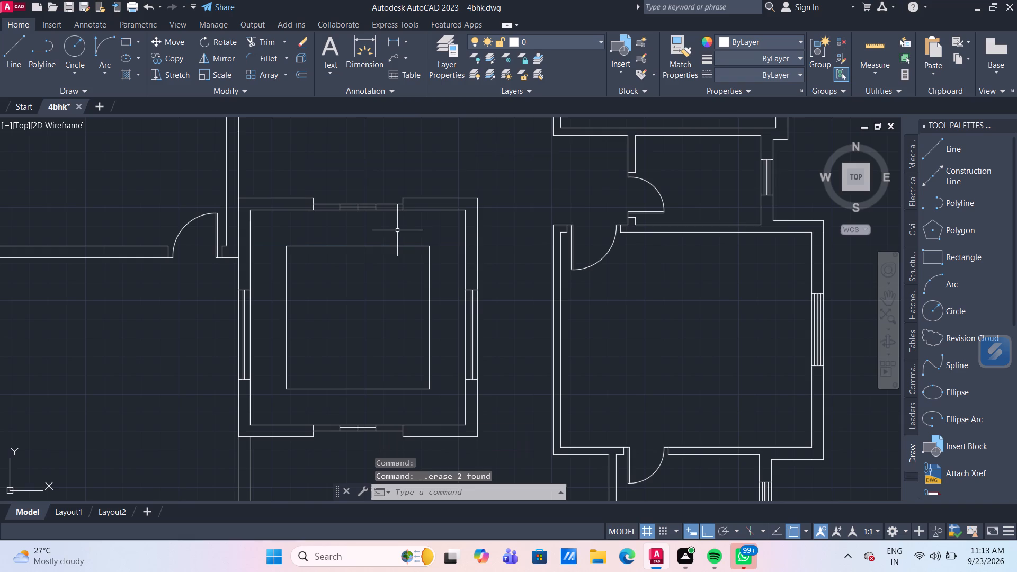
# Offset the 8' square in the central room 4" inward and end the offset command.
pyautogui.moveTo(348, 318); pyautogui.dragTo(351, 283, button='middle')
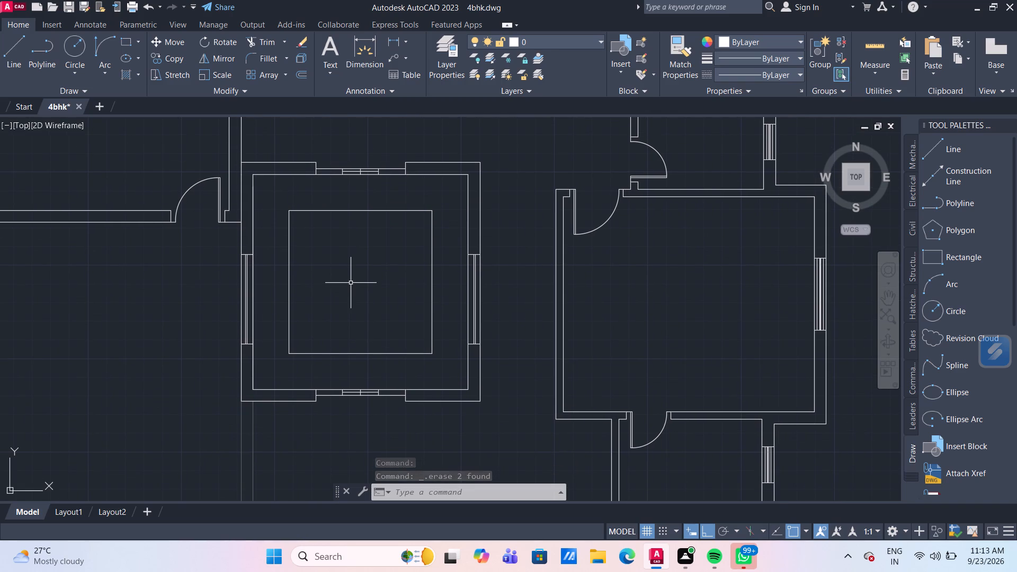
pyautogui.press('o')
pyautogui.press('Return')
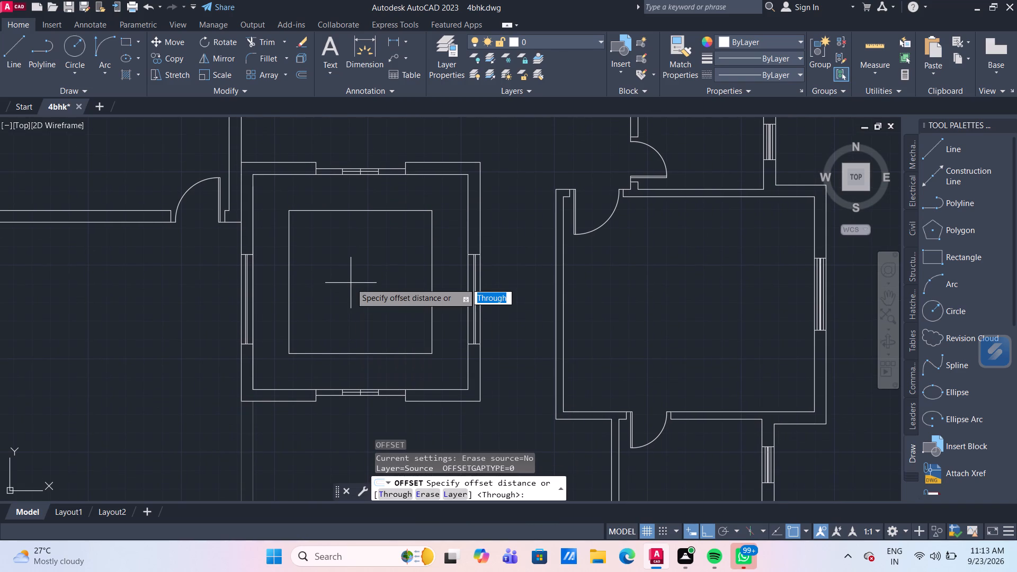
pyautogui.press('Return')
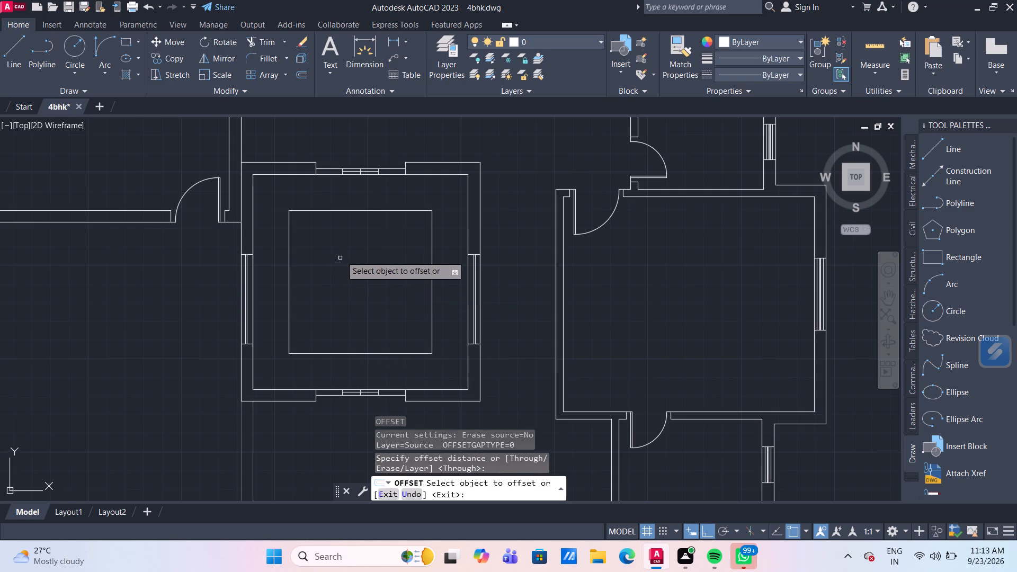
pyautogui.click(358, 210)
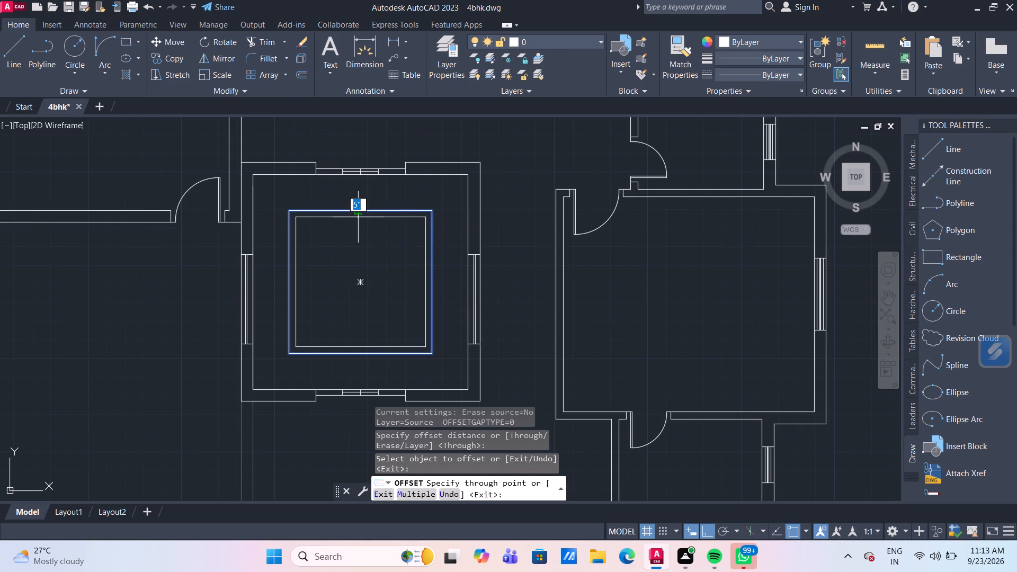
pyautogui.write('4"')
pyautogui.press('Return')
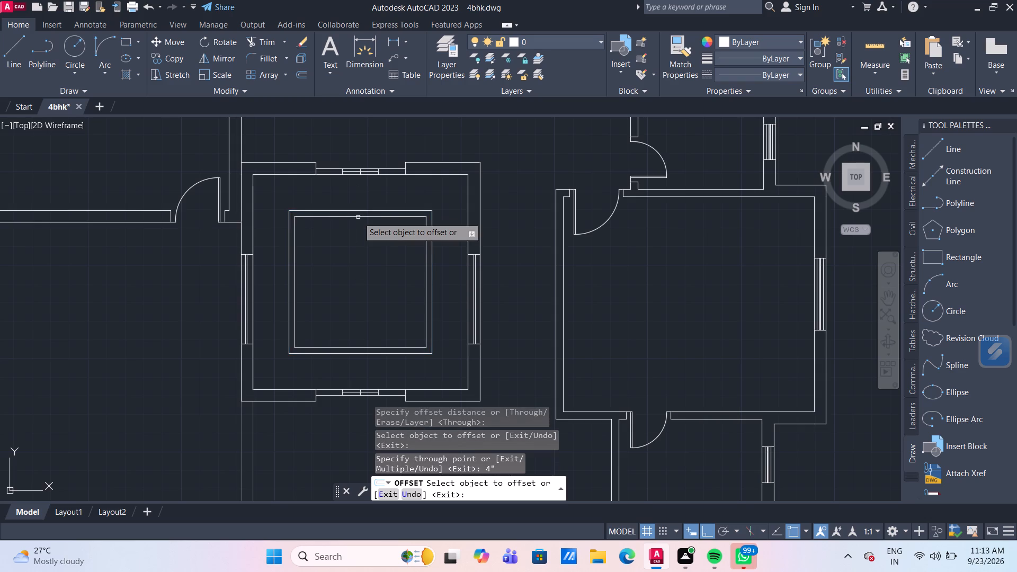
pyautogui.scroll(-3, 424, 268)
pyautogui.scroll(2, 506, 291)
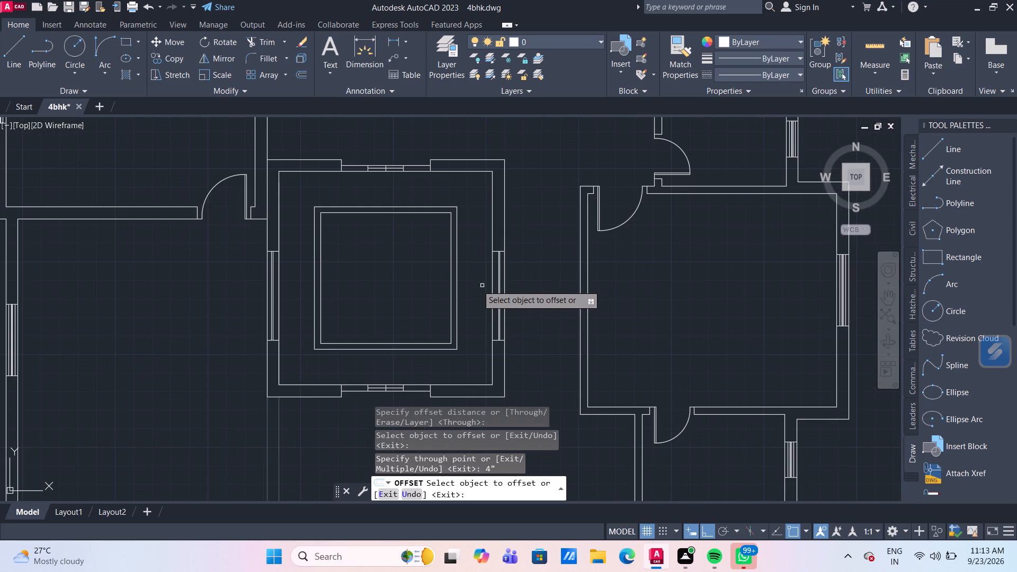
pyautogui.press('Escape')
pyautogui.press('Escape')
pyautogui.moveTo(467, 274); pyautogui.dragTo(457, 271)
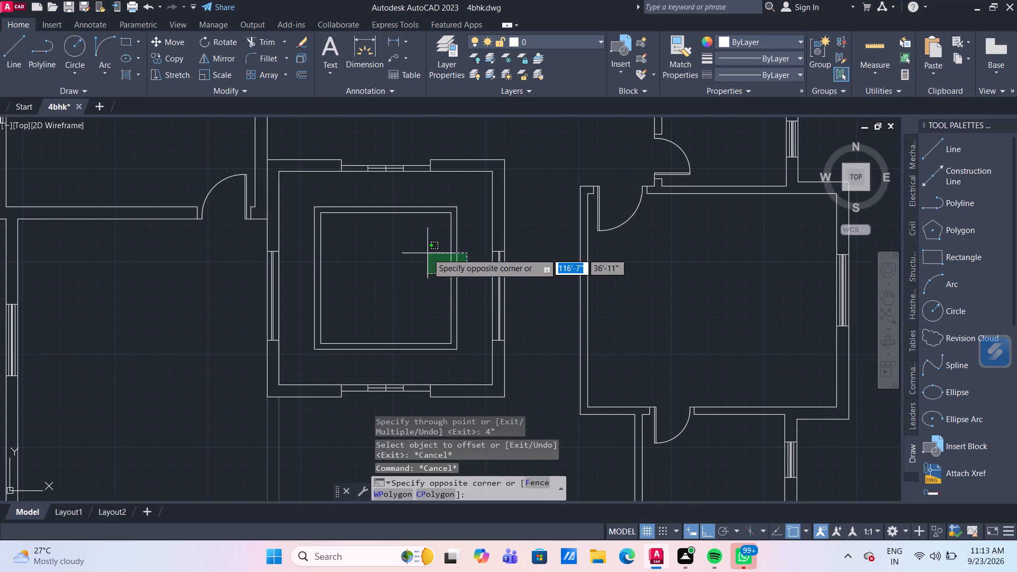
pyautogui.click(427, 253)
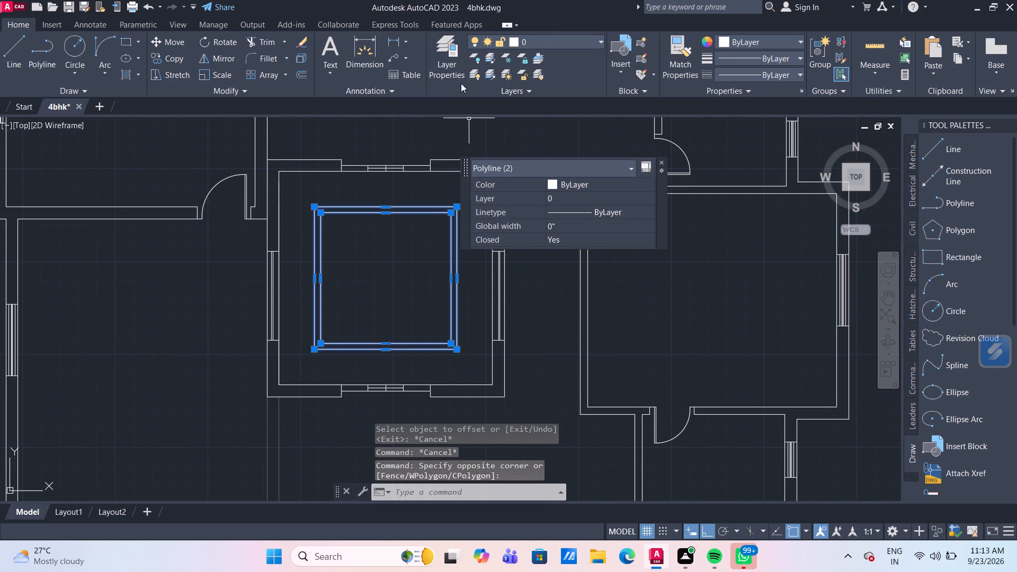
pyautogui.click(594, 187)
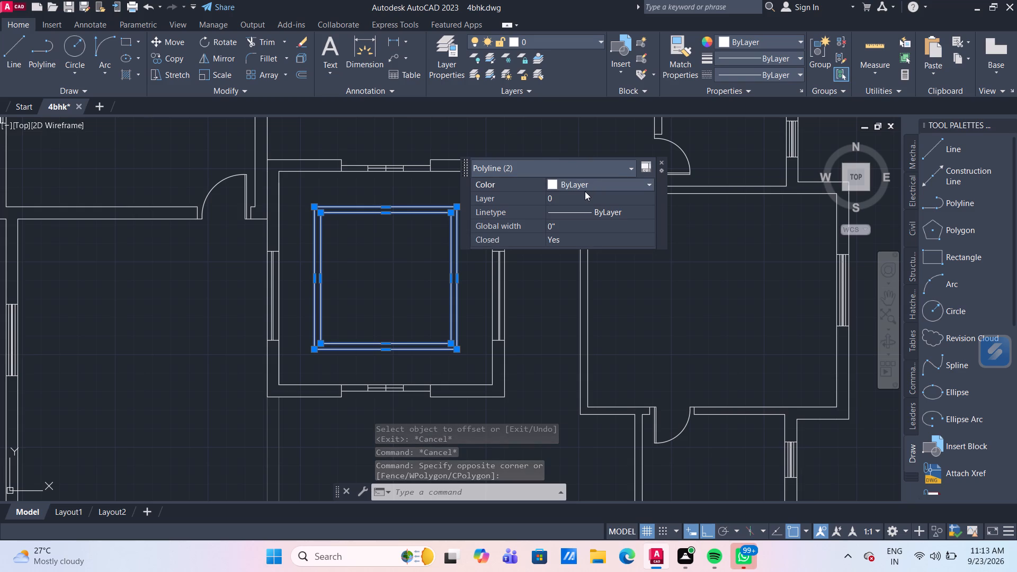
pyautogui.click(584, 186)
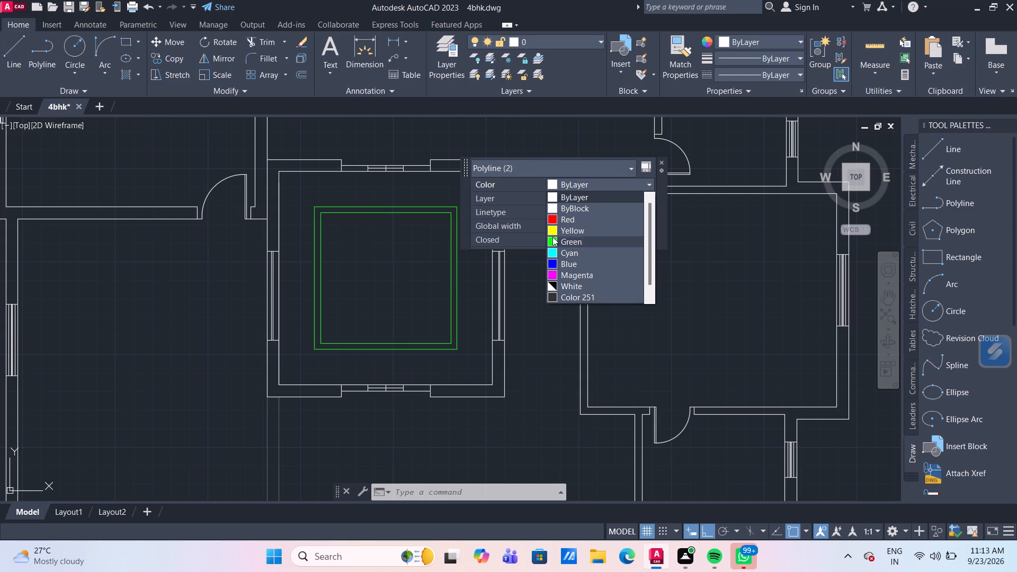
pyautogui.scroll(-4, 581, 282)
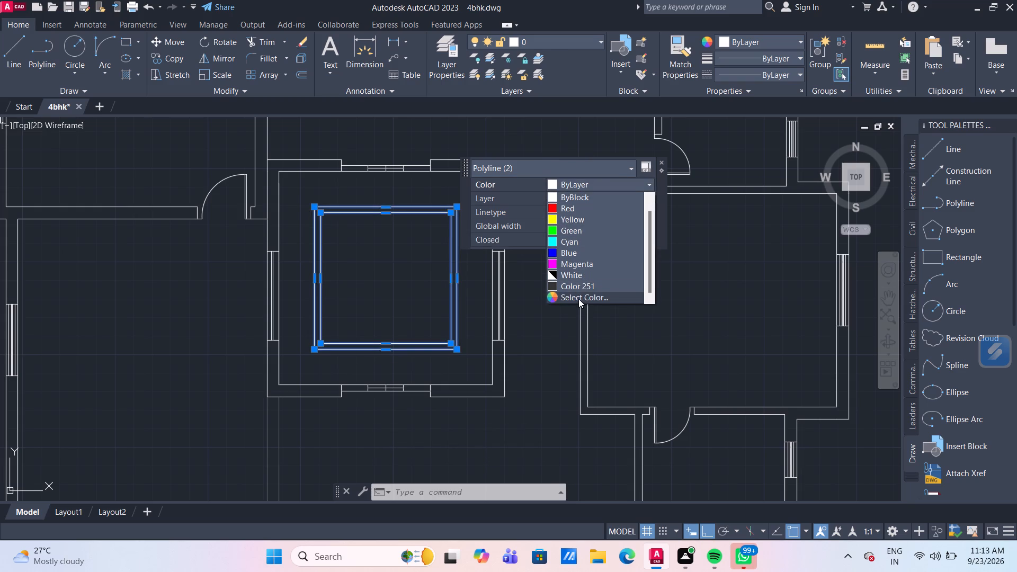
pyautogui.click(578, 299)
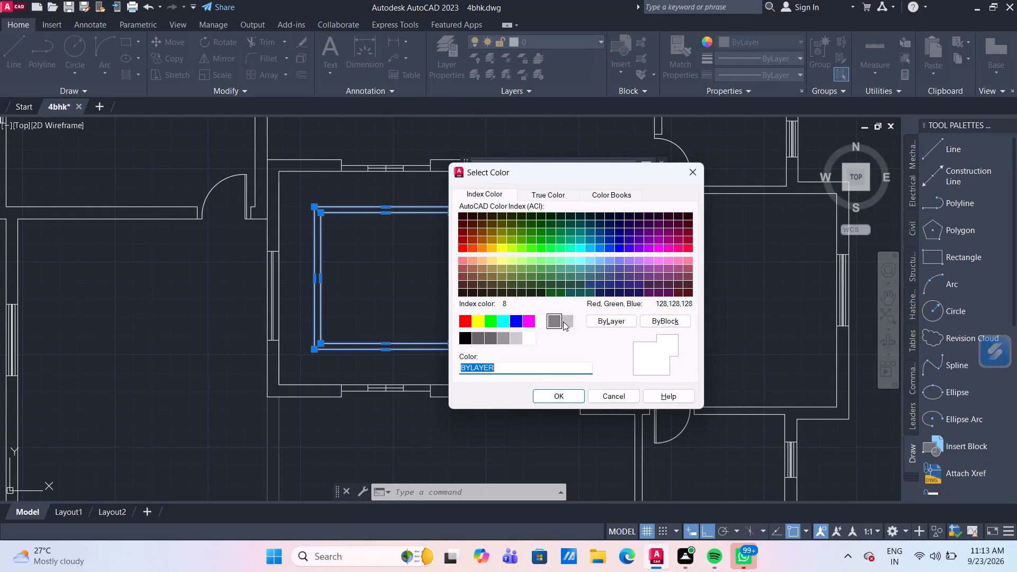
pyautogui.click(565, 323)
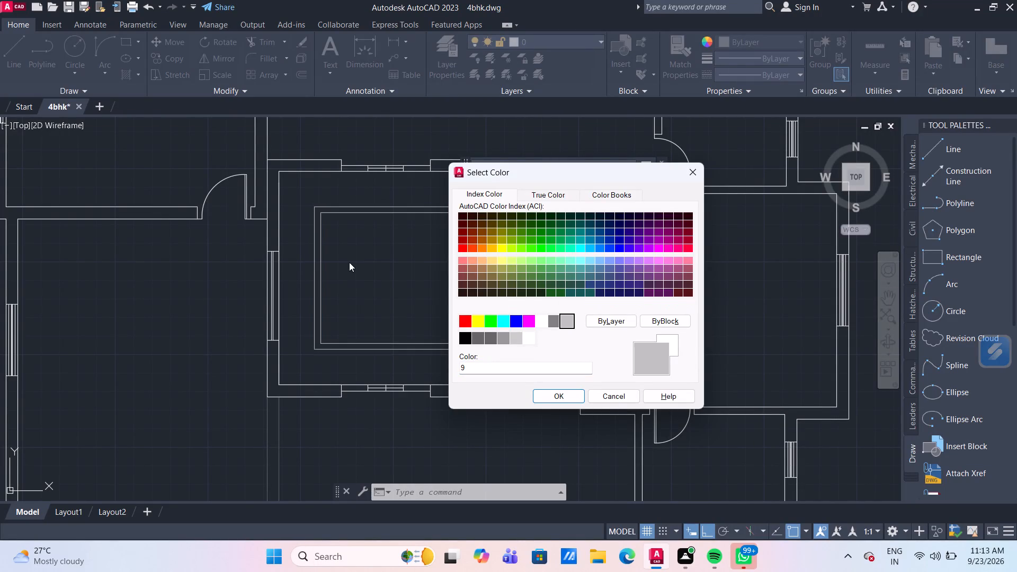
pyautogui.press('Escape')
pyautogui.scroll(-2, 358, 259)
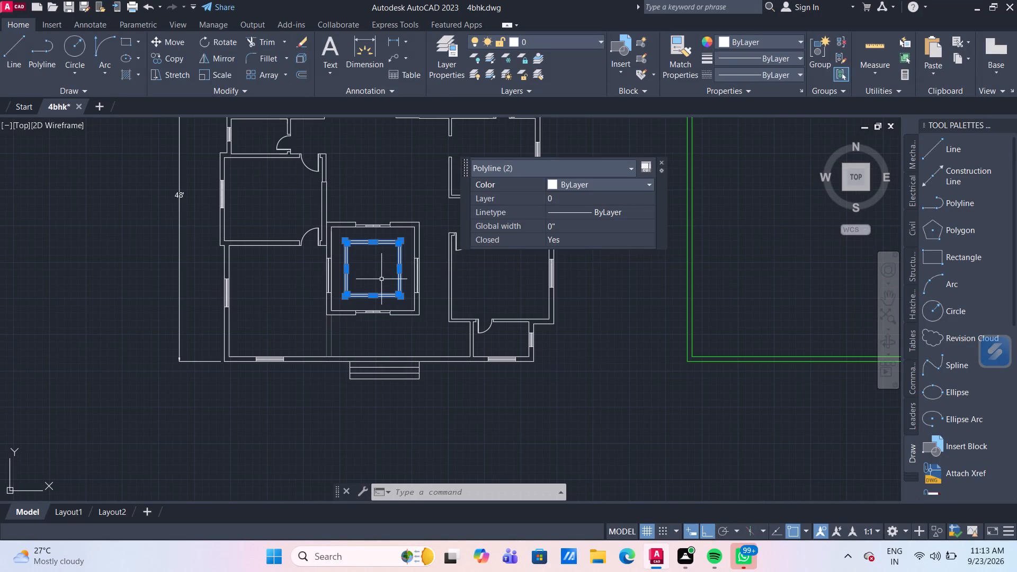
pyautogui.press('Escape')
# Change the color of both nested squares in the central room to index color 9.
pyautogui.scroll(3, 384, 268)
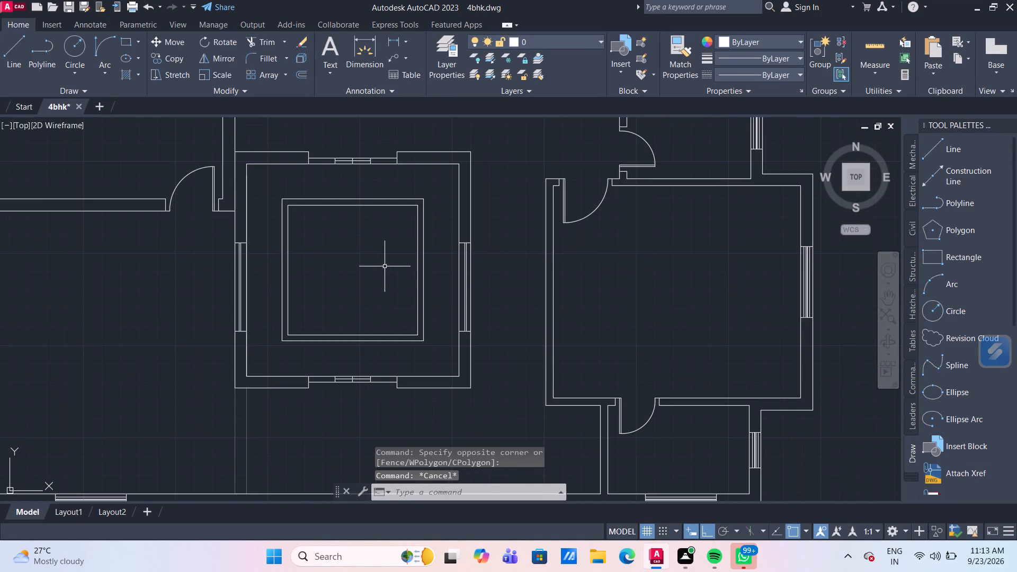
pyautogui.click(463, 240)
pyautogui.click(423, 213)
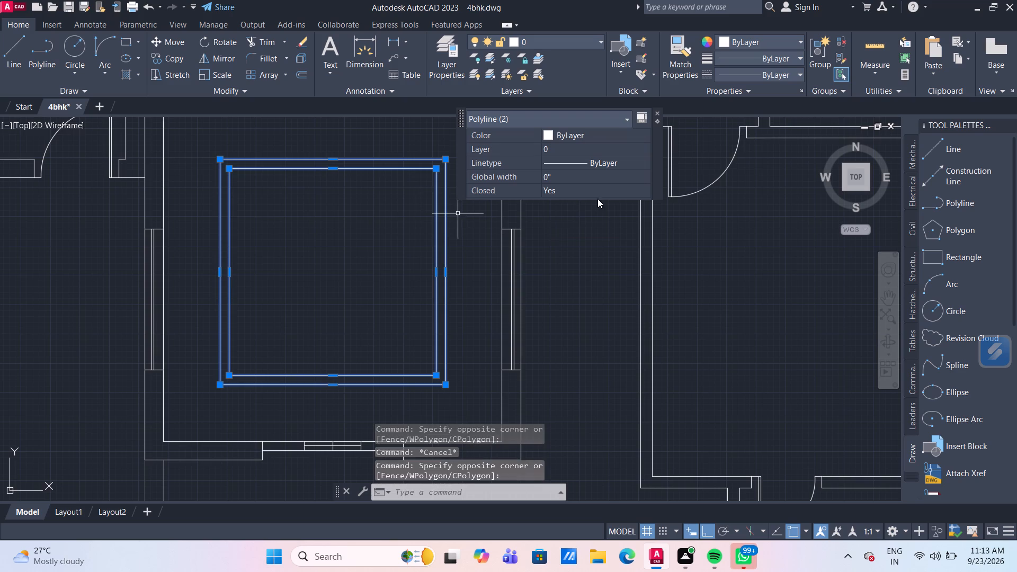
pyautogui.click(614, 138)
pyautogui.click(614, 138)
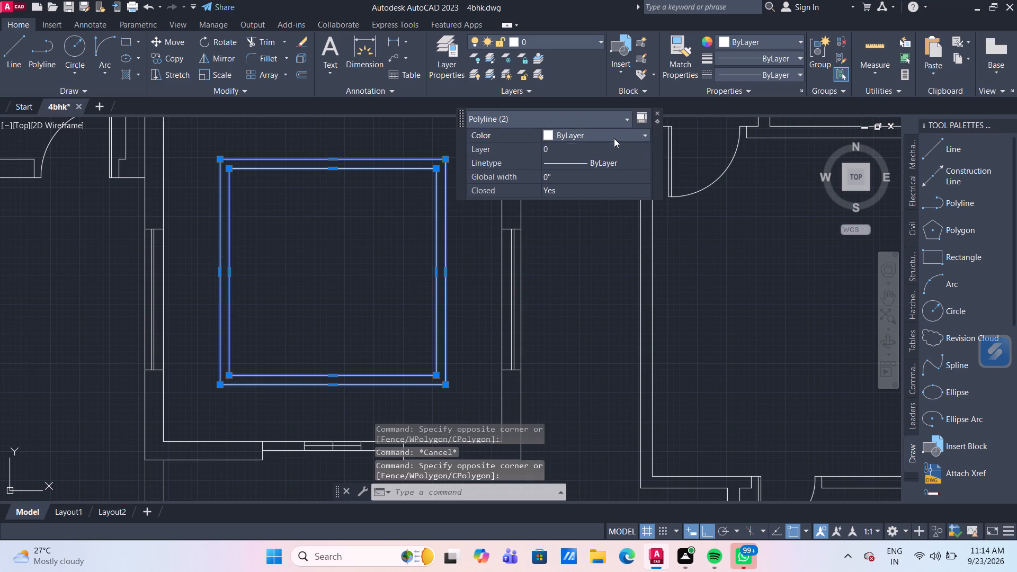
pyautogui.scroll(-7, 598, 218)
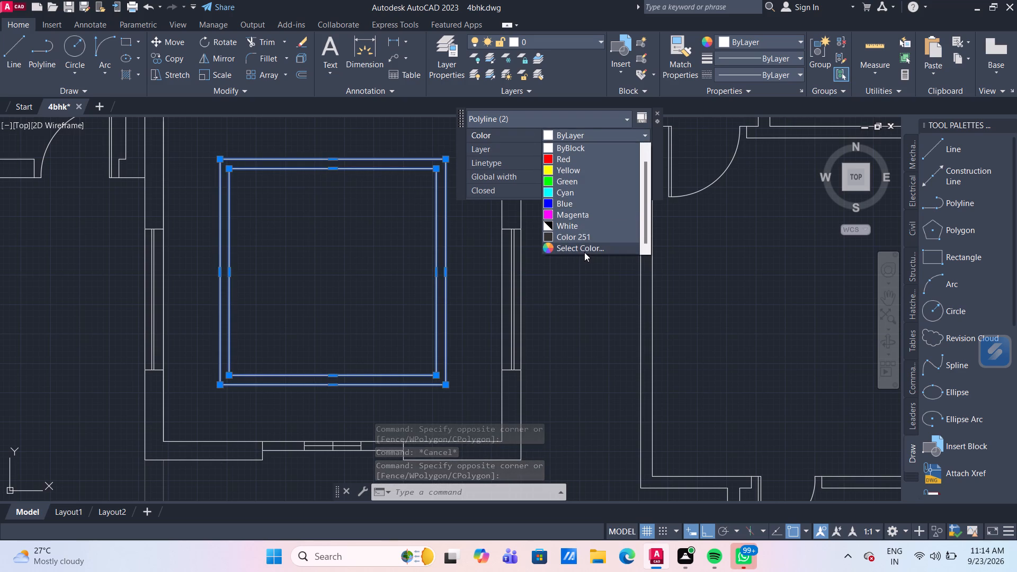
pyautogui.click(583, 248)
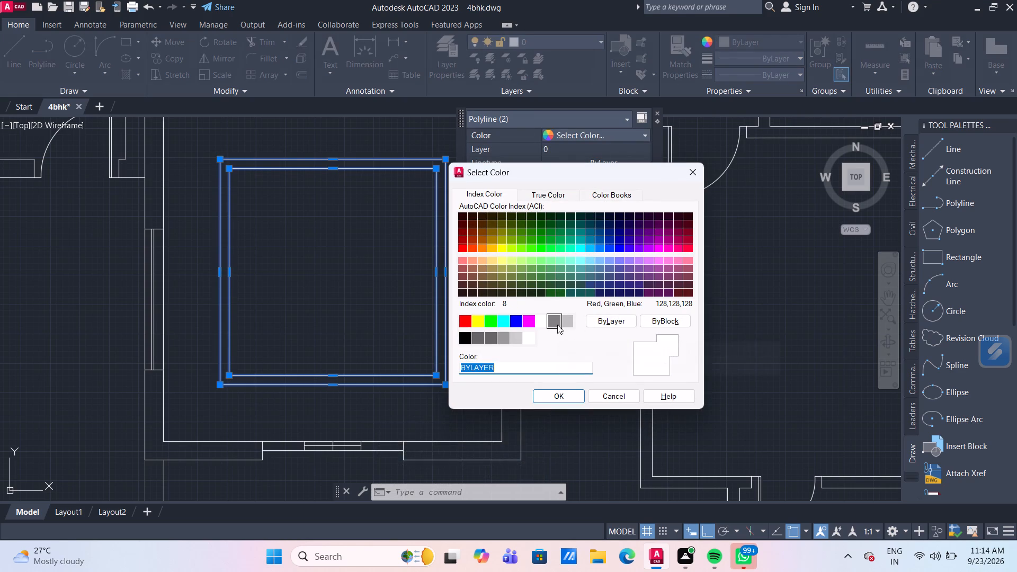
pyautogui.click(567, 322)
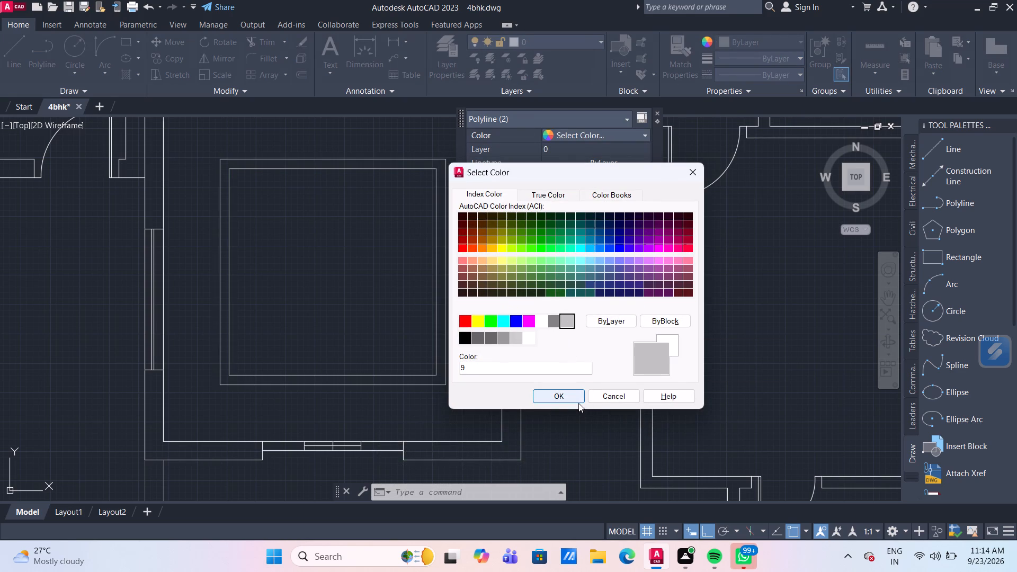
pyautogui.click(569, 396)
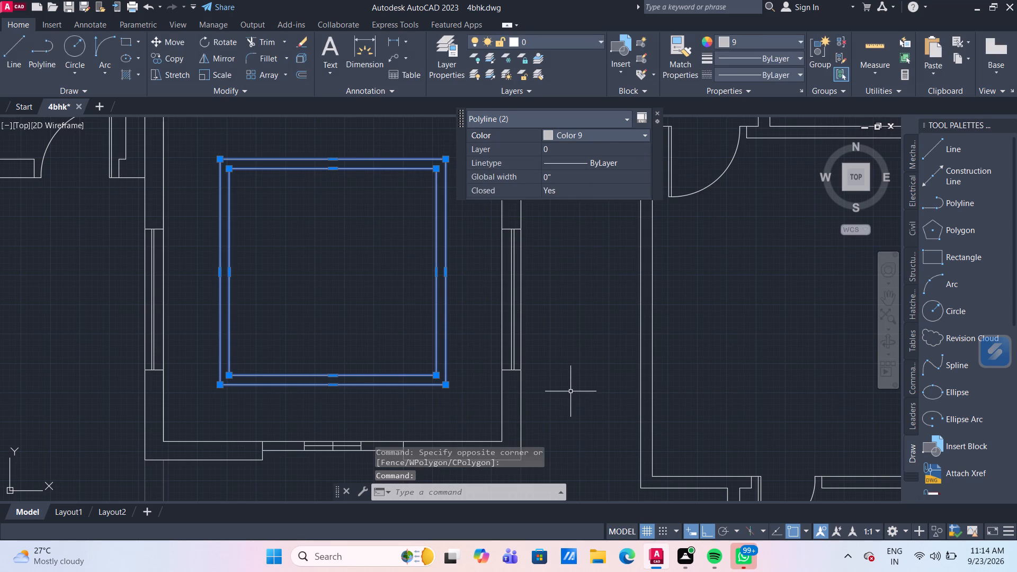
pyautogui.press('Escape')
# Examine the floor plan around the central room, the hallway and the northern rooms.
pyautogui.scroll(-1, 570, 388)
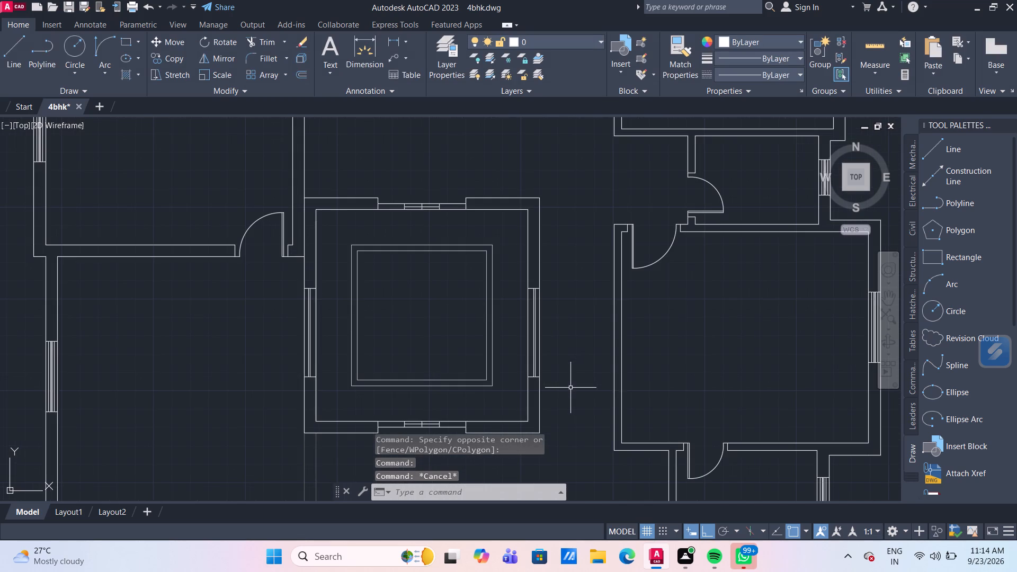
pyautogui.moveTo(610, 403); pyautogui.dragTo(607, 387, button='middle')
pyautogui.scroll(-3, 596, 391)
pyautogui.moveTo(595, 382); pyautogui.dragTo(587, 350, button='middle')
pyautogui.scroll(1, 589, 353)
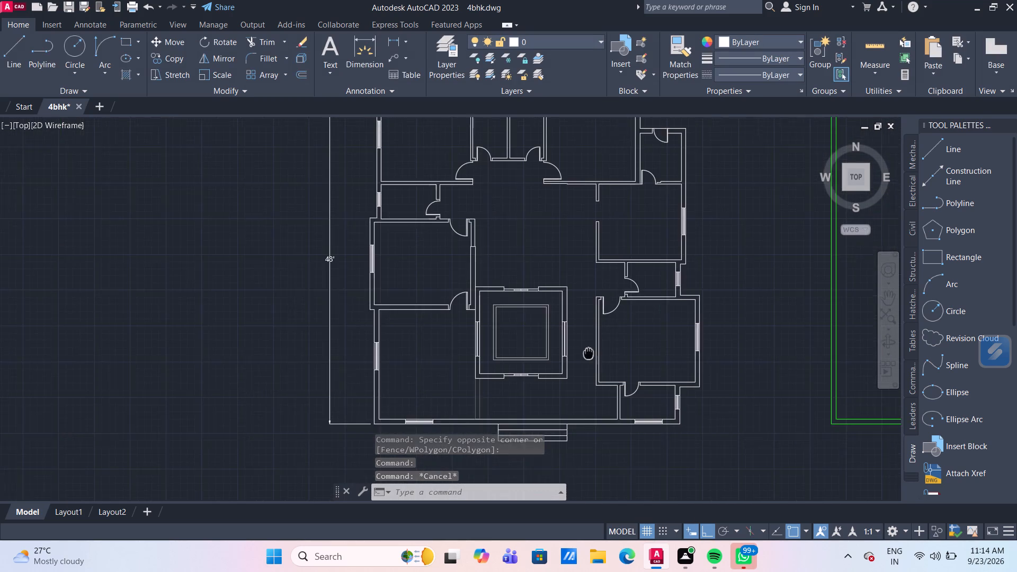
pyautogui.moveTo(587, 350); pyautogui.dragTo(585, 345, button='middle')
pyautogui.scroll(1, 574, 340)
pyautogui.moveTo(574, 340); pyautogui.dragTo(582, 316, button='middle')
pyautogui.scroll(1, 582, 316)
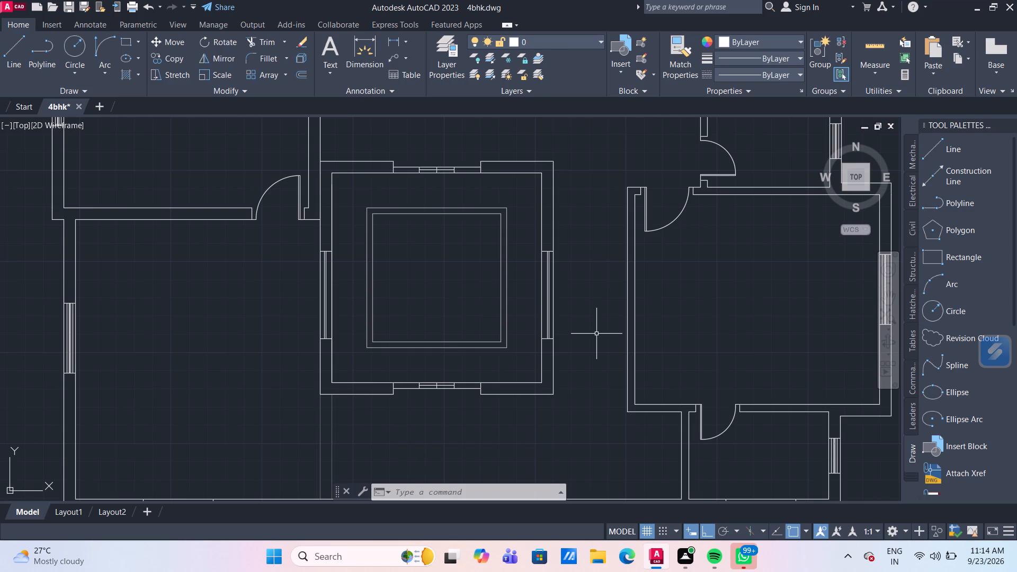
pyautogui.scroll(-1, 596, 334)
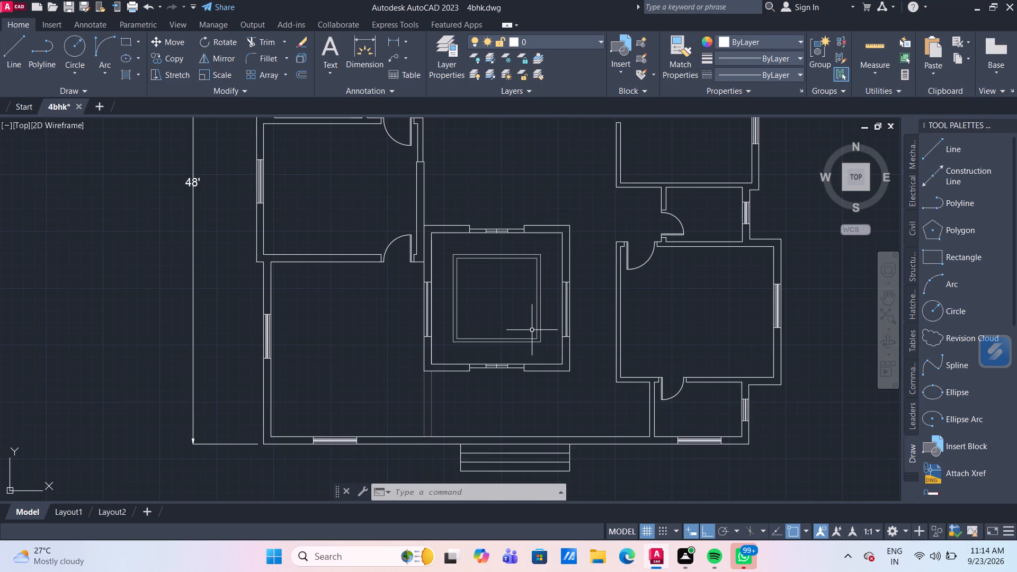
pyautogui.scroll(2, 598, 237)
pyautogui.moveTo(599, 236); pyautogui.dragTo(606, 275, button='middle')
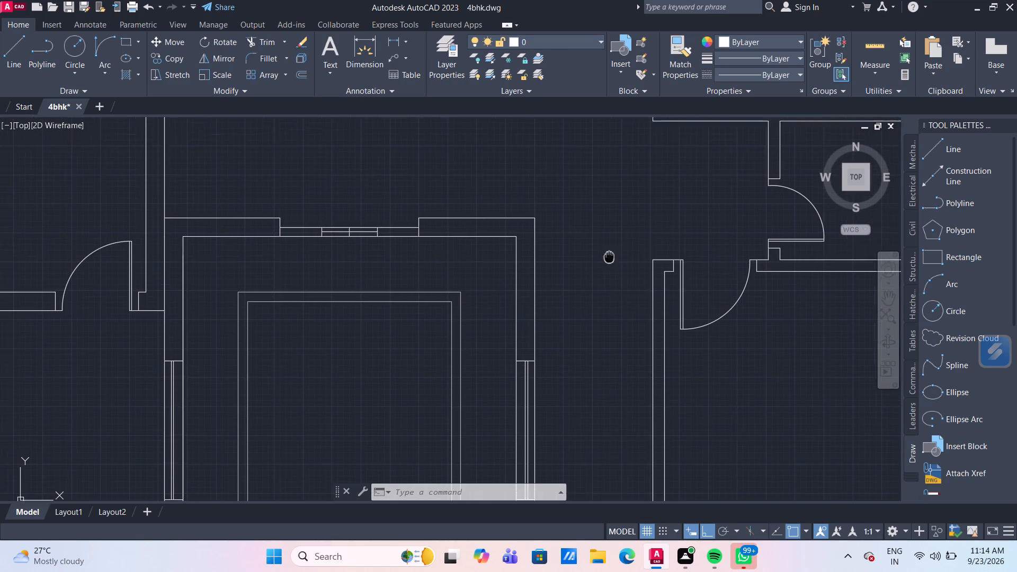
pyautogui.moveTo(606, 275); pyautogui.dragTo(603, 291, button='middle')
pyautogui.scroll(-3, 603, 291)
pyautogui.moveTo(581, 243); pyautogui.dragTo(505, 242, button='middle')
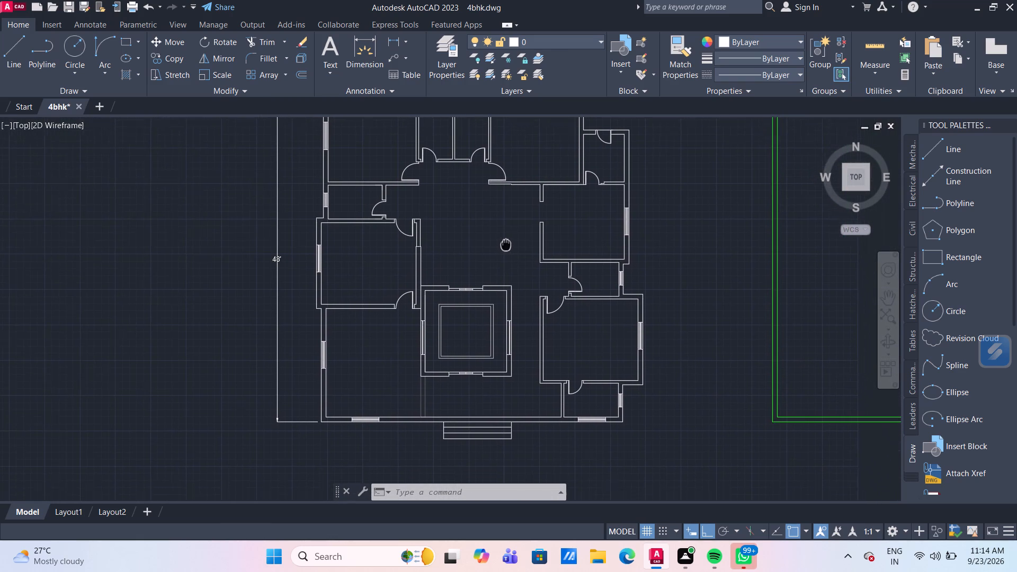
pyautogui.moveTo(505, 242); pyautogui.dragTo(503, 237, button='middle')
pyautogui.moveTo(572, 362); pyautogui.dragTo(681, 443, button='middle')
pyautogui.scroll(2, 513, 264)
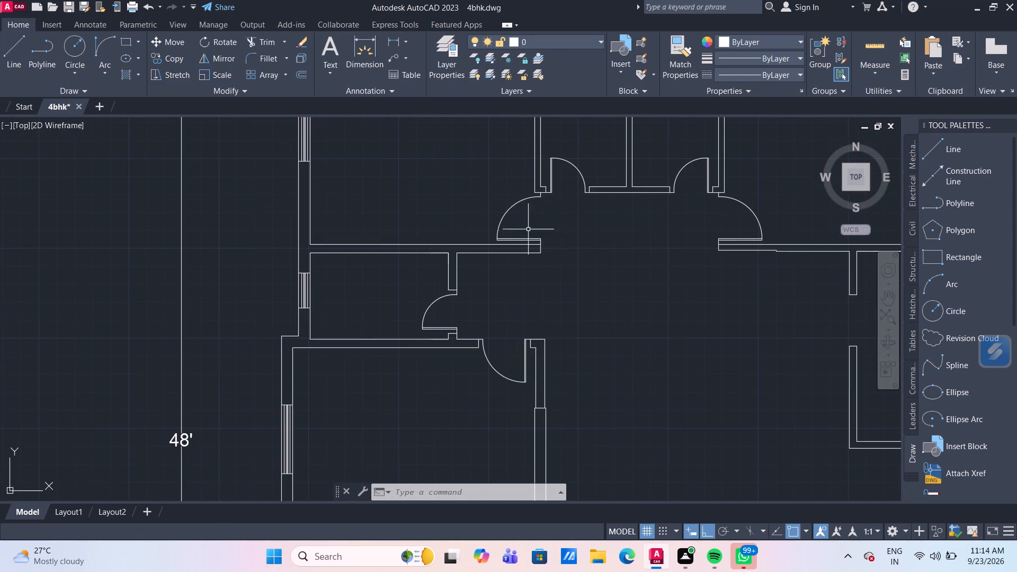
pyautogui.scroll(1, 520, 226)
pyautogui.scroll(-1, 372, 181)
pyautogui.moveTo(372, 181); pyautogui.dragTo(392, 278, button='middle')
pyautogui.scroll(-1, 420, 248)
pyautogui.moveTo(418, 235); pyautogui.dragTo(336, 204, button='middle')
pyautogui.scroll(-1, 408, 220)
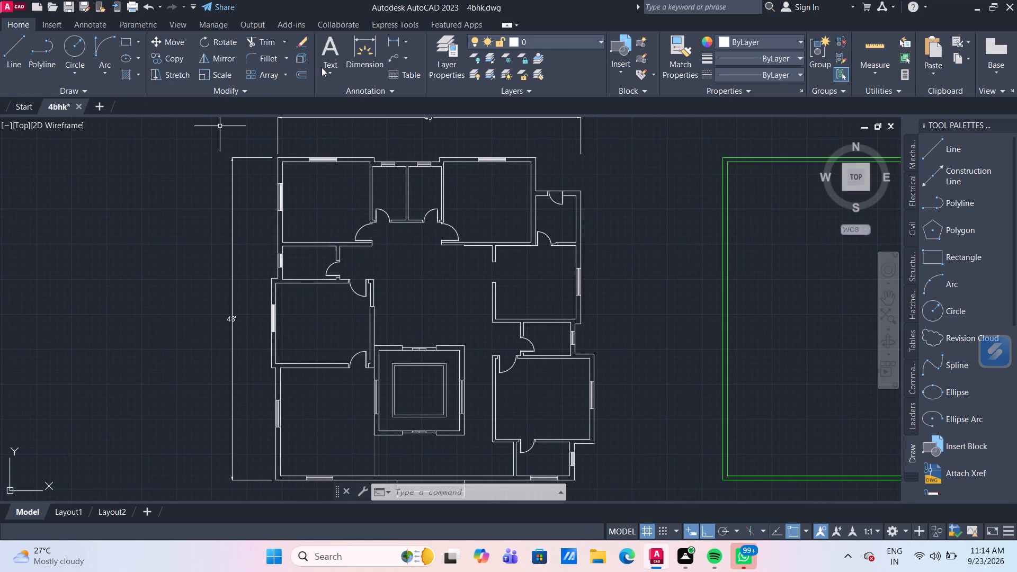
# Place a multiline text box starting inside the northwest bedroom and extending east.
pyautogui.click(327, 68)
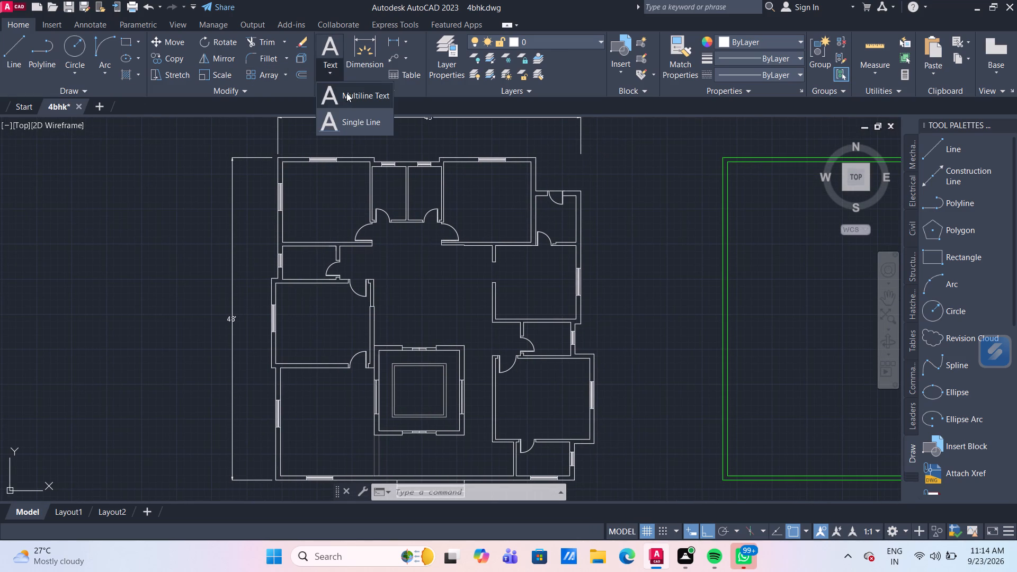
pyautogui.click(346, 93)
pyautogui.scroll(2, 312, 190)
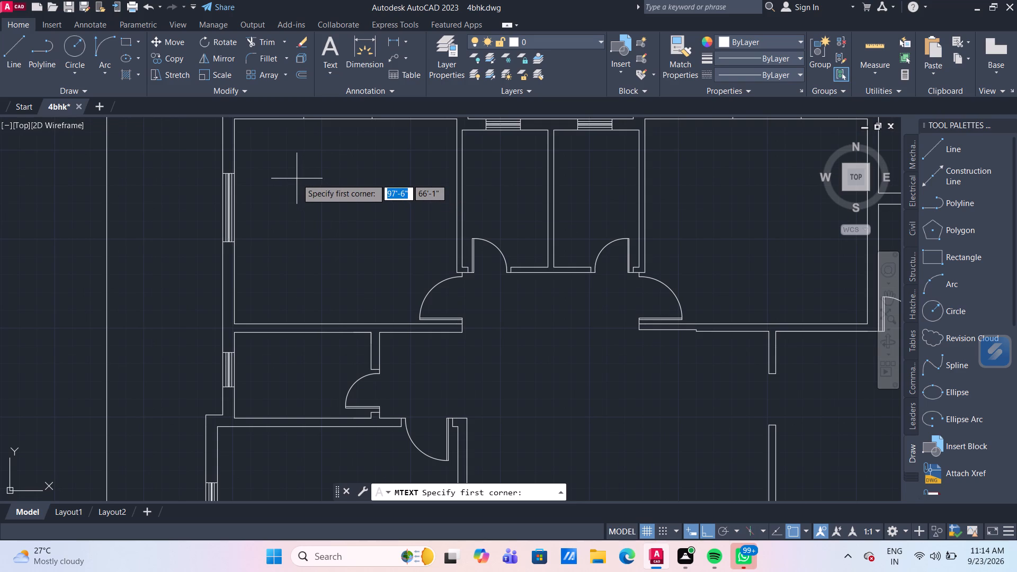
pyautogui.click(297, 178)
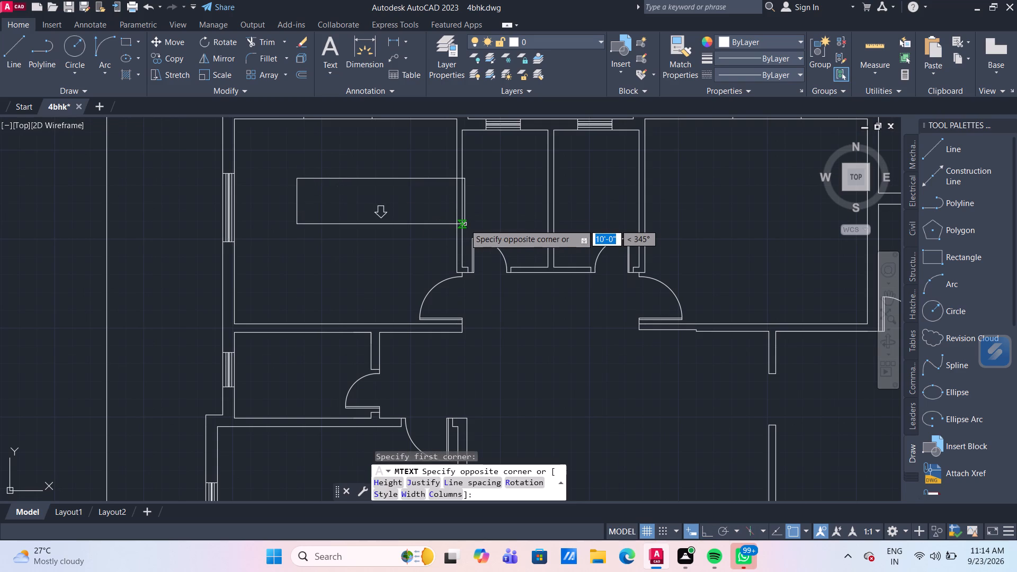
pyautogui.click(498, 222)
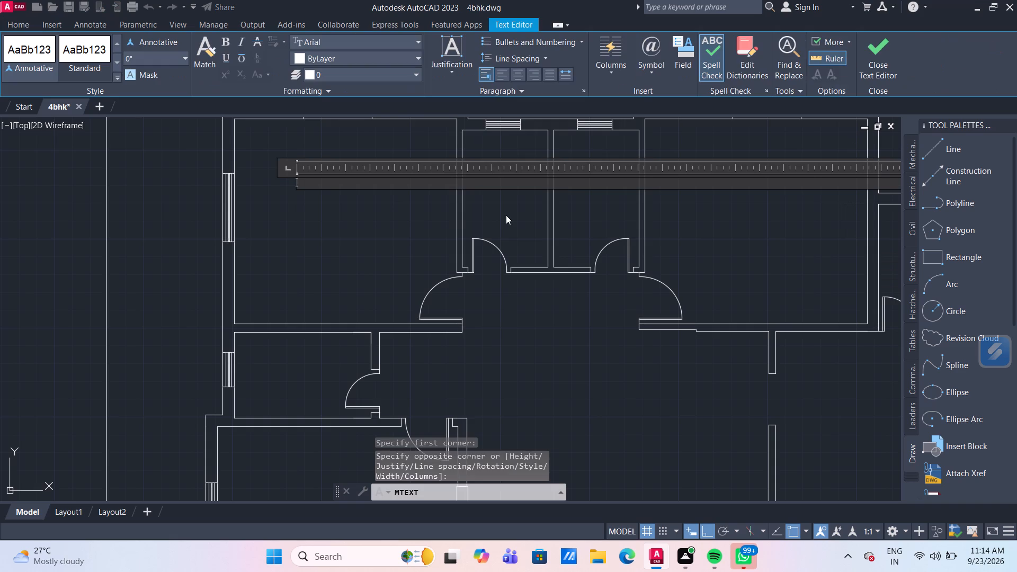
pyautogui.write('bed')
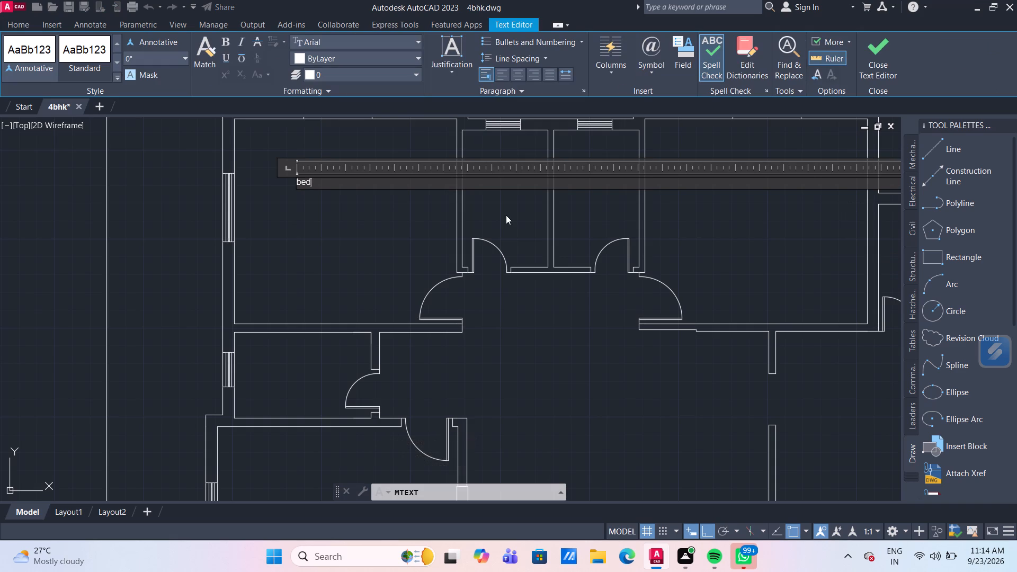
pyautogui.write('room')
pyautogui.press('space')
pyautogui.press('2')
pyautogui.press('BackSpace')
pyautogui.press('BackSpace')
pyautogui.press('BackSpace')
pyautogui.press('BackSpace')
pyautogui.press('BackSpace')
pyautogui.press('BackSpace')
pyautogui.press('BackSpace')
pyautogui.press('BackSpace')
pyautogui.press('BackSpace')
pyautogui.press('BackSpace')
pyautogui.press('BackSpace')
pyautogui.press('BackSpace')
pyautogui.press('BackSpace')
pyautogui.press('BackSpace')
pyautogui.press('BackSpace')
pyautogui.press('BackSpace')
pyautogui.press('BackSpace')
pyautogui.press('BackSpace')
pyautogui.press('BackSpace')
# Enter the northwest bedroom label as BEDROOM 2 with 13'0" X 12'0" on the second line.
pyautogui.write('BEDROOM 2')
pyautogui.press('Return')
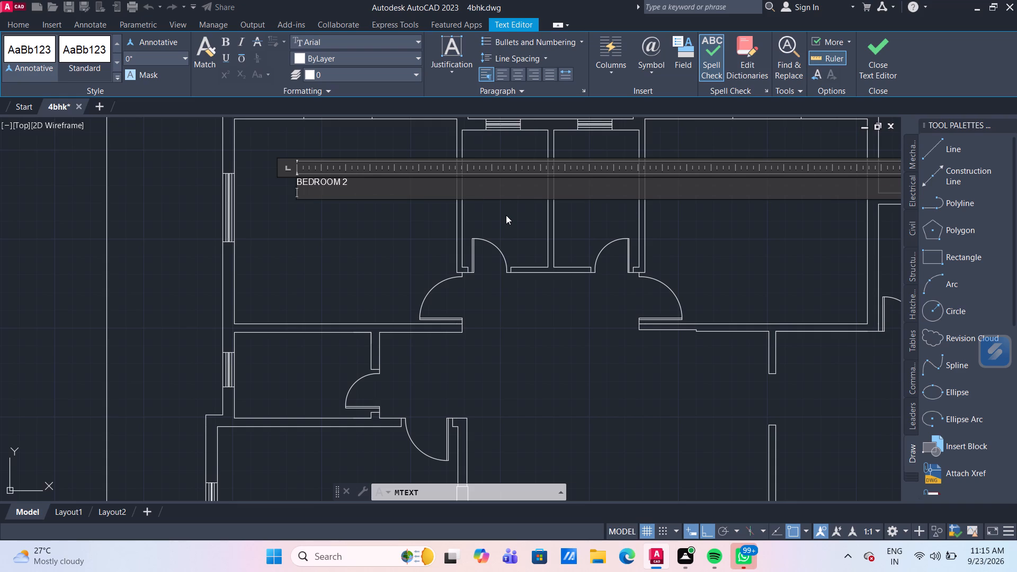
pyautogui.write('13')
pyautogui.write(',0"')
pyautogui.press('space')
pyautogui.write('X')
pyautogui.press('space')
pyautogui.write('13')
pyautogui.press('BackSpace')
pyautogui.write("2'")
pyautogui.write('0"')
pyautogui.press('Left')
pyautogui.press('Left')
pyautogui.press('Left')
pyautogui.press('Left')
pyautogui.press('Left')
pyautogui.press('Left')
pyautogui.press('Left')
pyautogui.press('Left')
pyautogui.press('Left')
pyautogui.press('Left')
pyautogui.press('BackSpace')
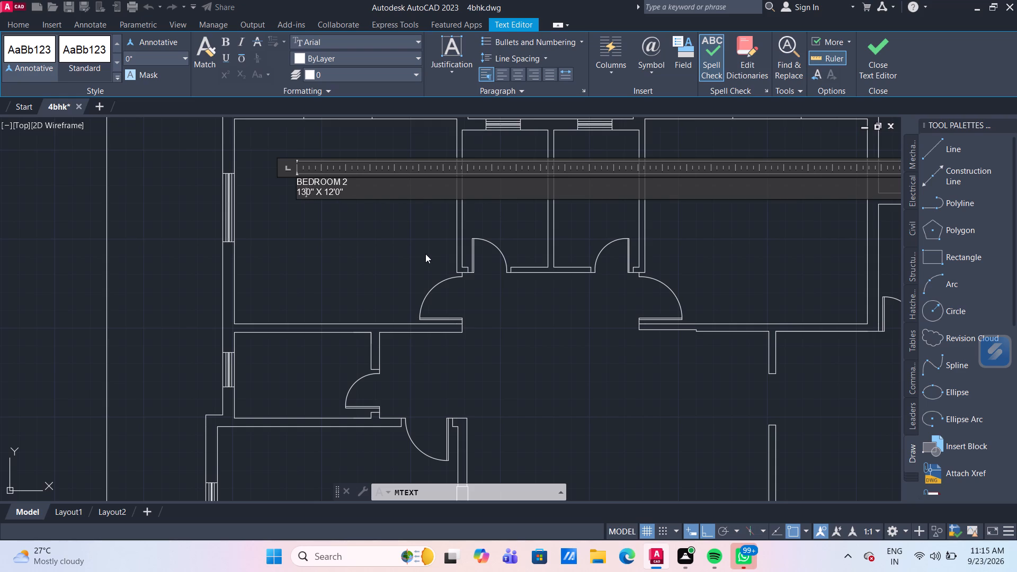
pyautogui.press("'")
# Set the height of both lines of the BEDROOM 2 label to 8" and finish the text edit.
pyautogui.moveTo(349, 192); pyautogui.dragTo(290, 182)
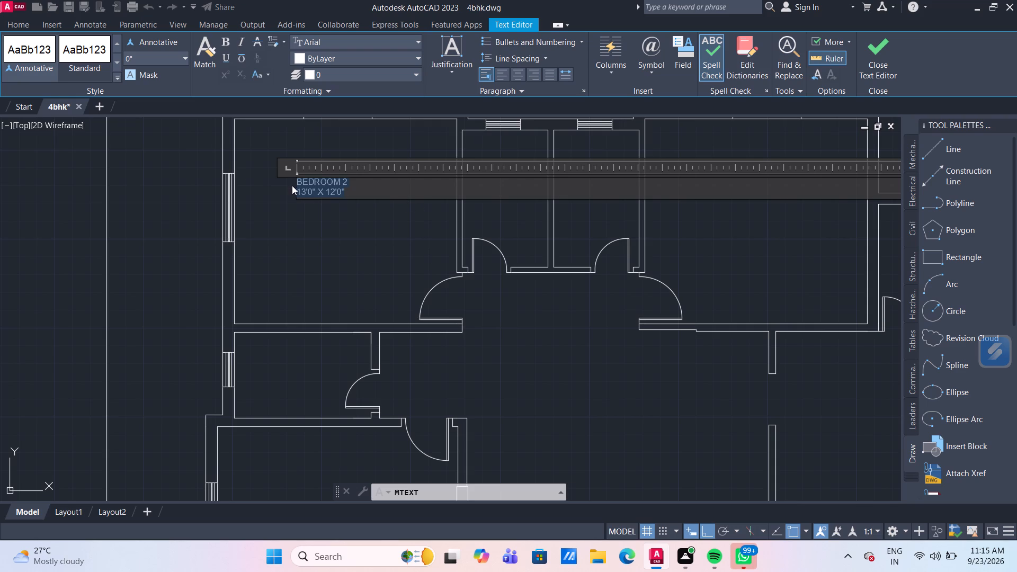
pyautogui.click(138, 61)
pyautogui.write('8"')
pyautogui.press('Return')
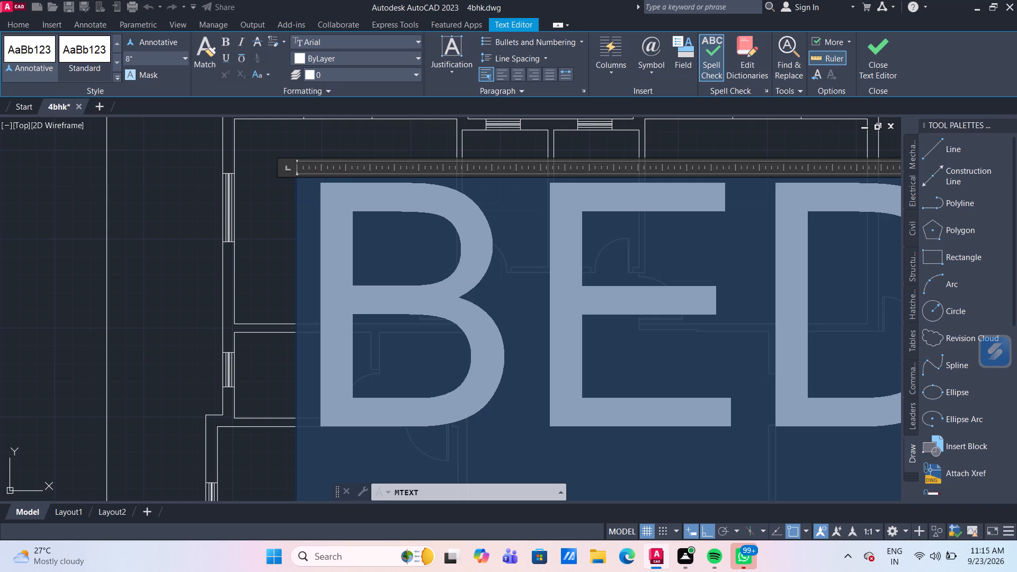
pyautogui.click(271, 212)
# Delete the two nested green squares east of the floor plan.
pyautogui.scroll(-3, 271, 212)
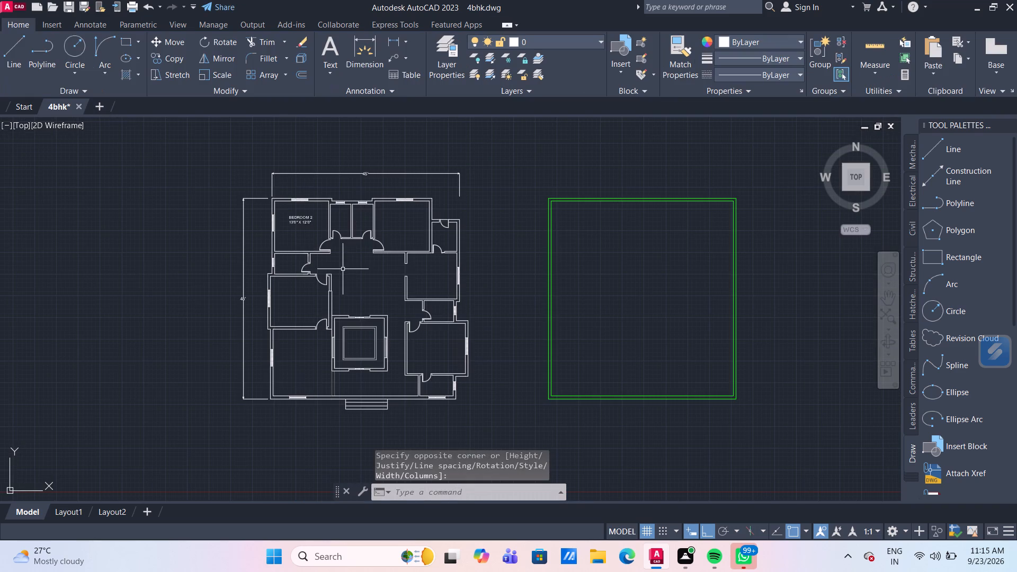
pyautogui.scroll(2, 307, 235)
pyautogui.scroll(-2, 307, 234)
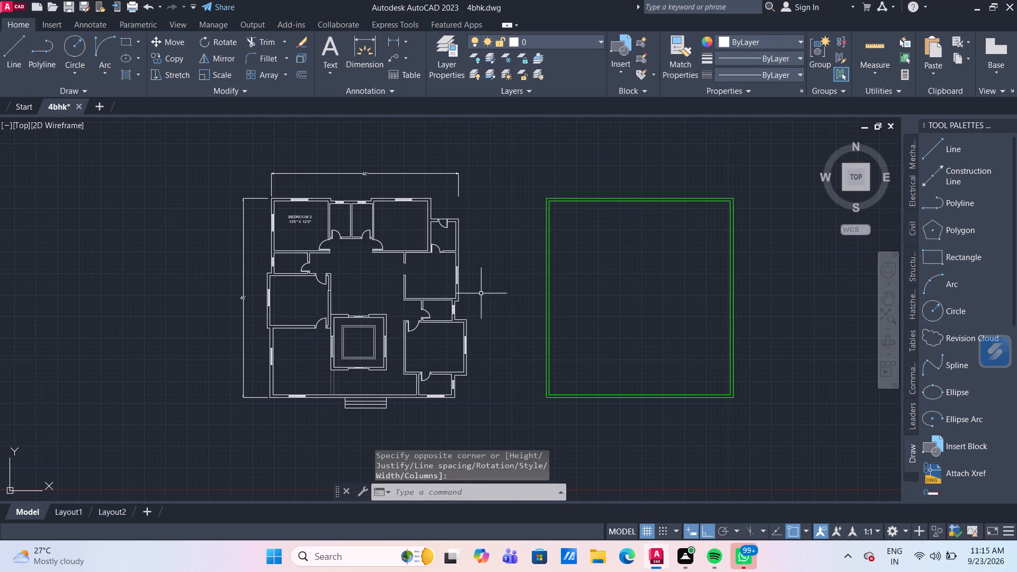
pyautogui.moveTo(415, 246); pyautogui.dragTo(309, 203, button='middle')
pyautogui.moveTo(506, 236); pyautogui.dragTo(495, 227)
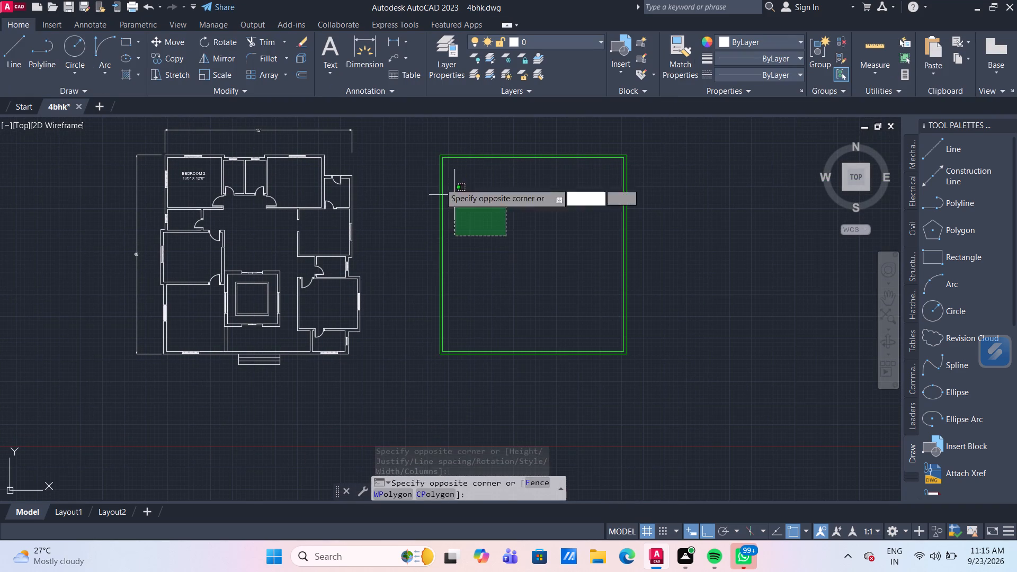
pyautogui.click(402, 140)
pyautogui.press('Delete')
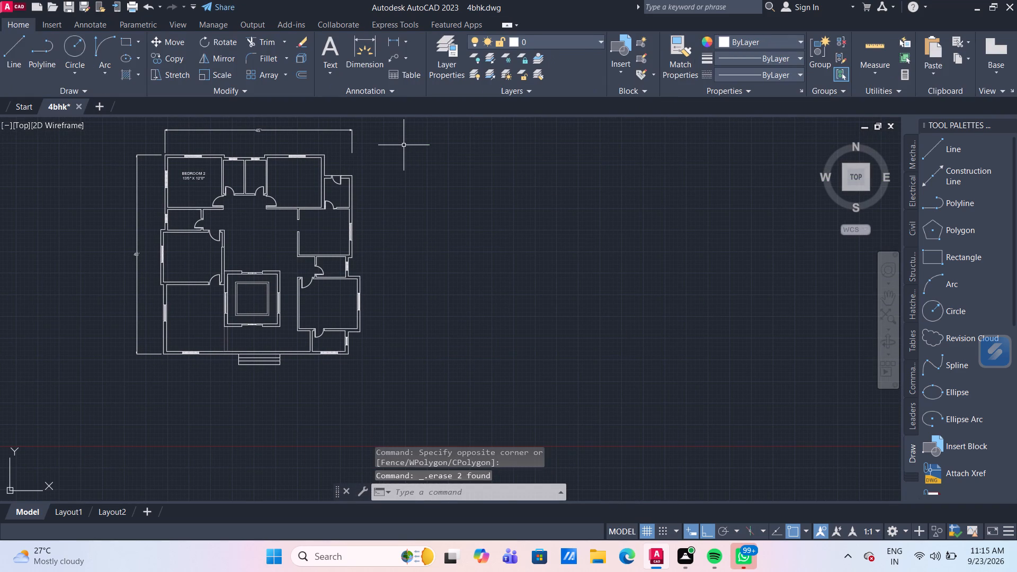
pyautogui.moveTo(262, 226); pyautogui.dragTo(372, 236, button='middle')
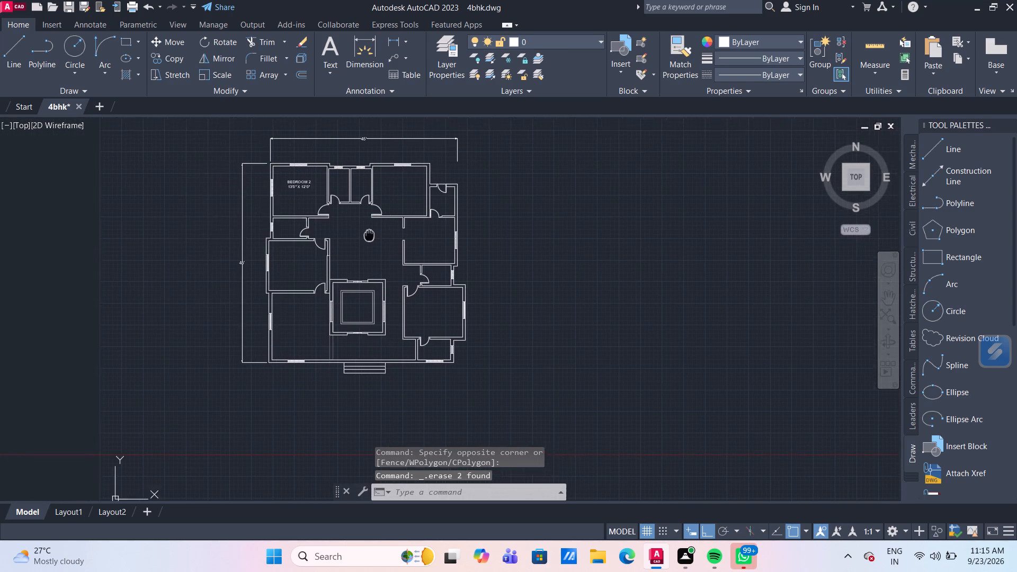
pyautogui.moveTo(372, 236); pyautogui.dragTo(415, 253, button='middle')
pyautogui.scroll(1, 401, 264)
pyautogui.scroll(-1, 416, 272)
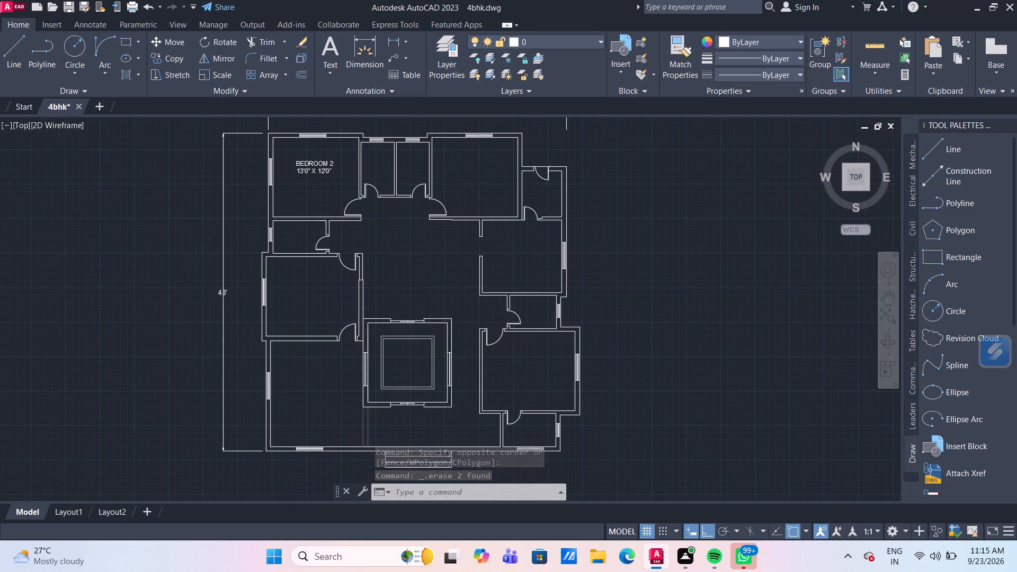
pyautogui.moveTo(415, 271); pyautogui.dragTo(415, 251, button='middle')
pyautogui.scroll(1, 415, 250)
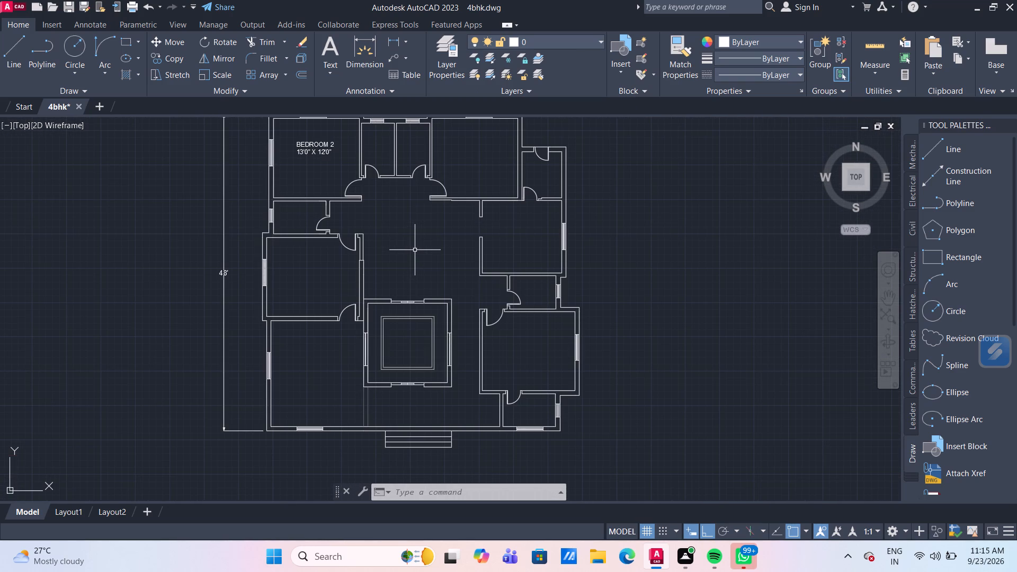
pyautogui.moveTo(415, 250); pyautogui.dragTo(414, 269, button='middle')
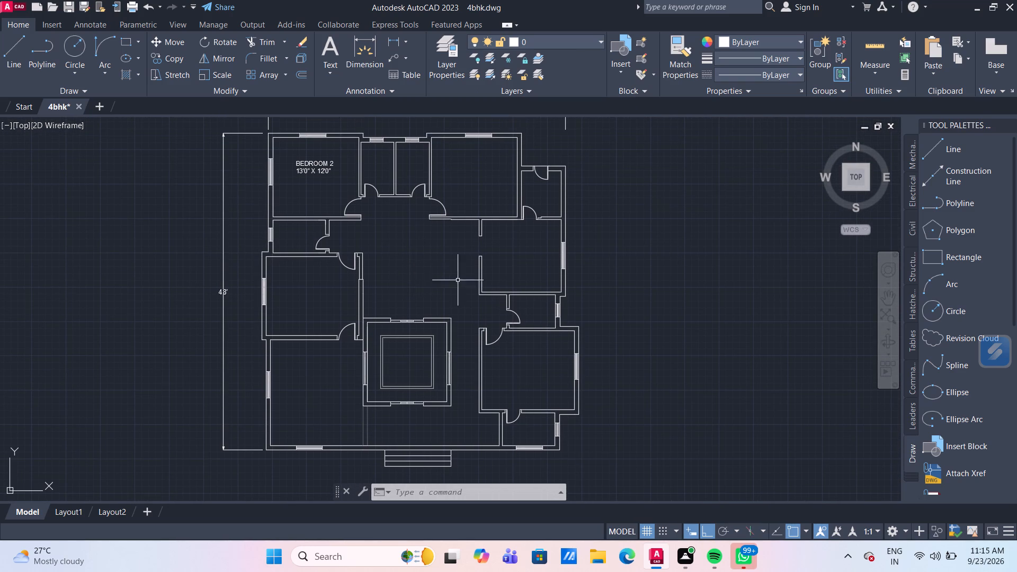
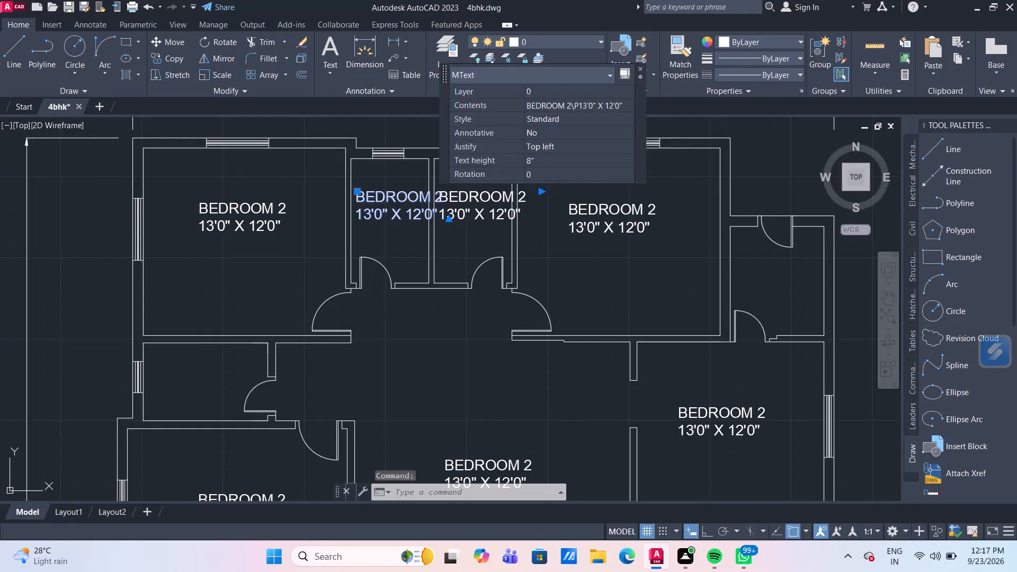
# Replace the name line with TOILET in the label of the western small room between the two northern bedrooms.
pyautogui.click(447, 201)
pyautogui.press('BackSpace')
pyautogui.press('BackSpace')
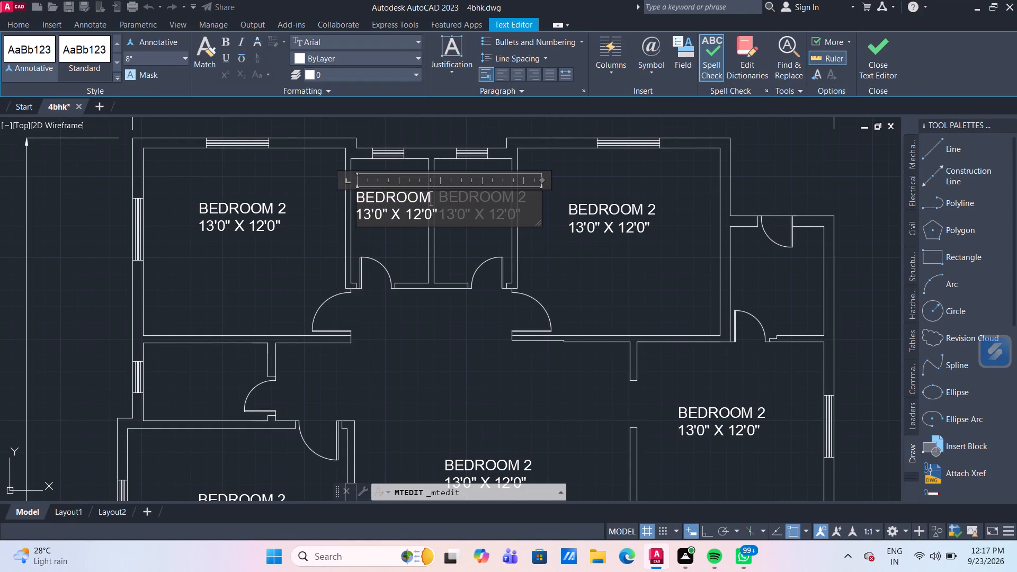
pyautogui.press('BackSpace')
pyautogui.press('BackSpace')
pyautogui.press('BackSpace')
pyautogui.press('BackSpace')
pyautogui.press('BackSpace')
pyautogui.press('BackSpace')
pyautogui.press('BackSpace')
pyautogui.press('BackSpace')
pyautogui.press('BackSpace')
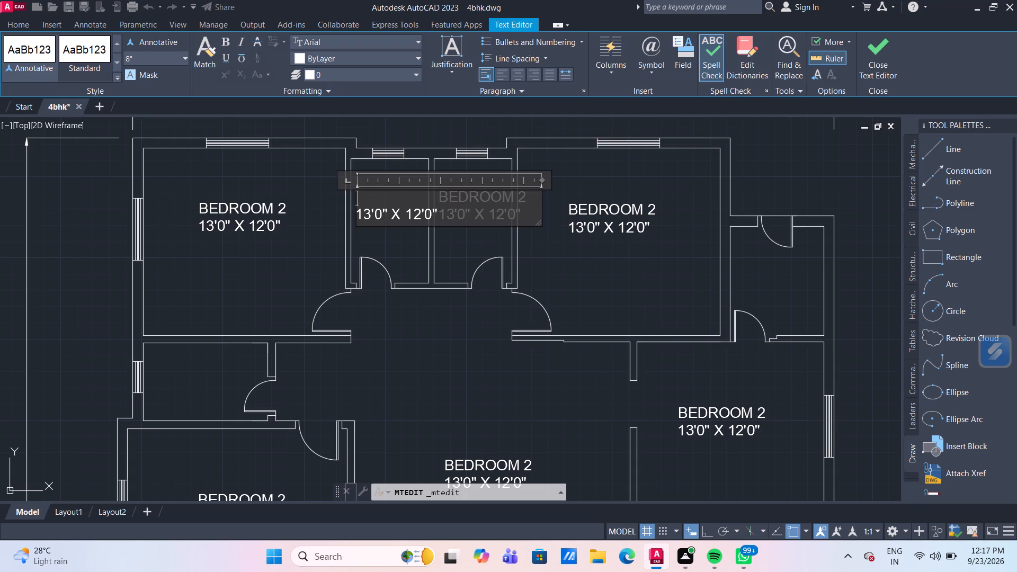
pyautogui.write('TOILET')
# Change the TOILET label's size line to 5'0" X 8'0" and finish the text edit.
pyautogui.click(377, 213)
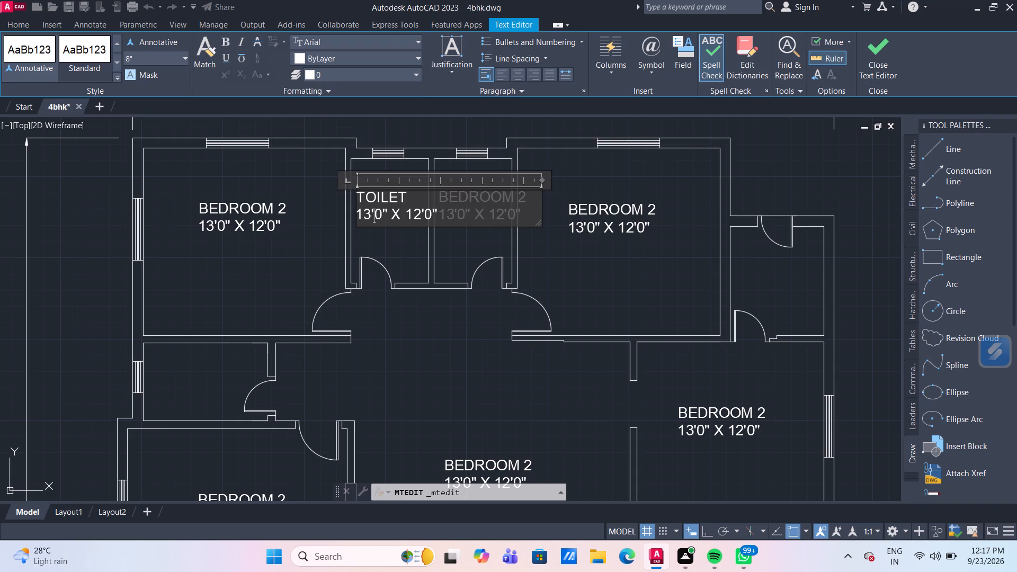
pyautogui.press('Left')
pyautogui.press('BackSpace')
pyautogui.press('BackSpace')
pyautogui.press('5')
pyautogui.press('Right')
pyautogui.press('Right')
pyautogui.press('Right')
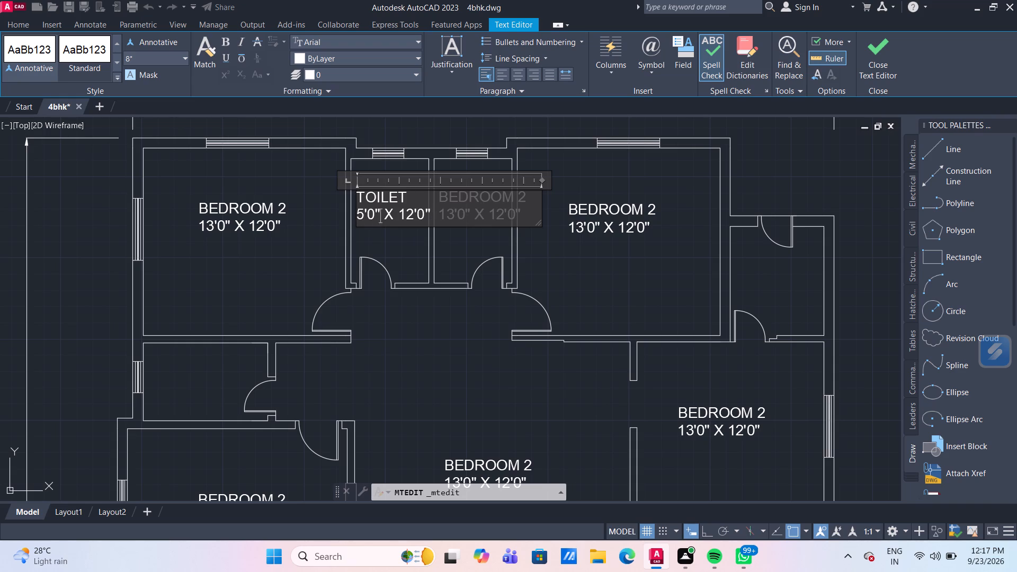
pyautogui.press('Right')
pyautogui.press('Right')
pyautogui.press('Right')
pyautogui.press('Right')
pyautogui.press('Right')
pyautogui.press('BackSpace')
pyautogui.press('BackSpace')
pyautogui.press('8')
pyautogui.click(418, 240)
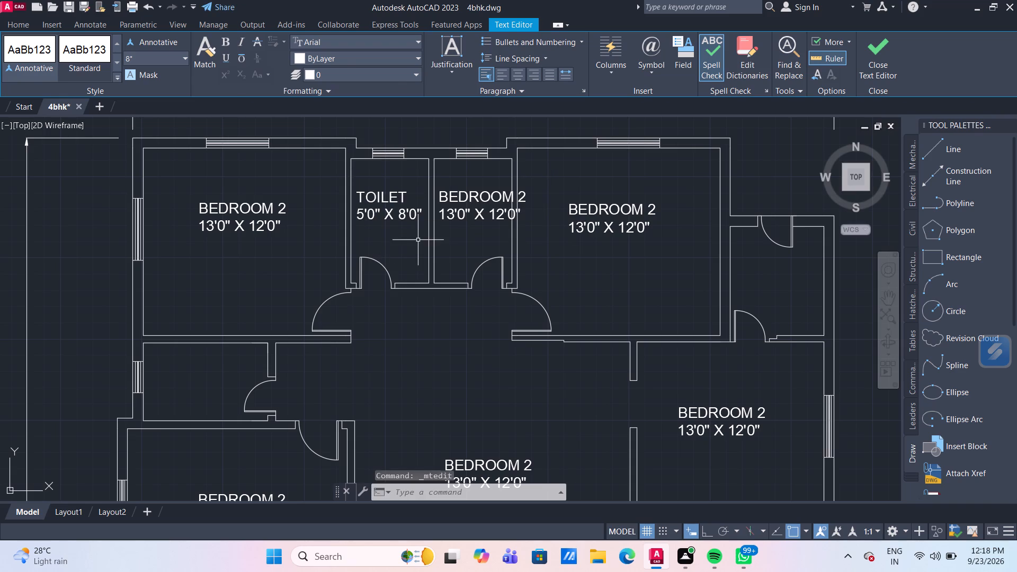
# Delete the BEDROOM 2 label in the small room just east of the TOILET room.
pyautogui.click(469, 202)
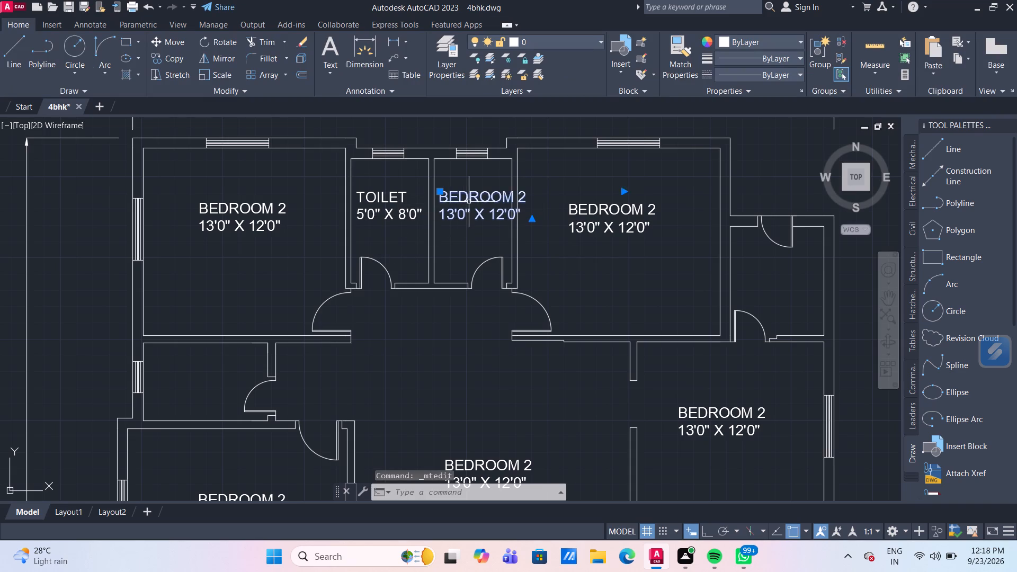
pyautogui.press('Delete')
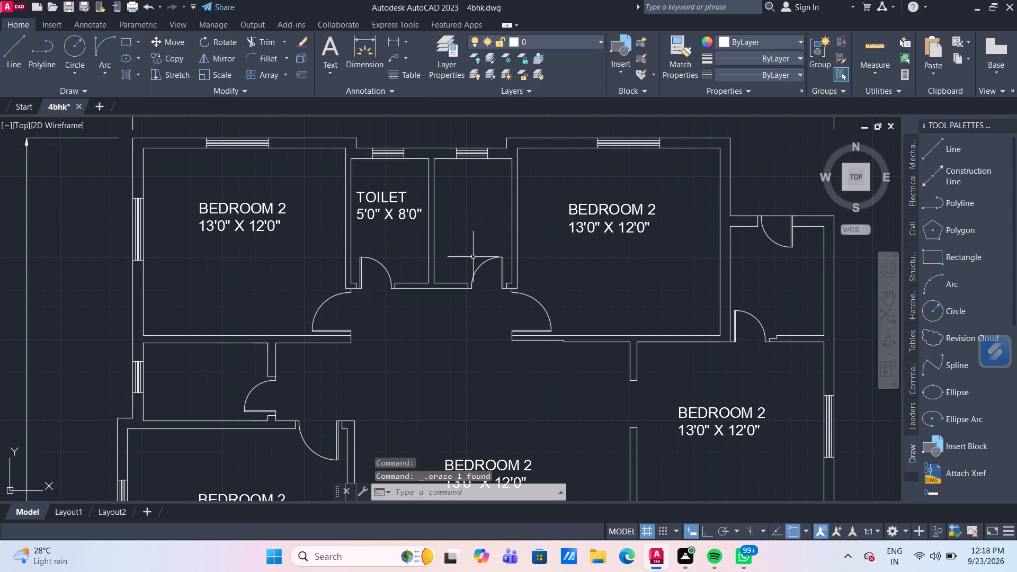
# Indent the word TOILET by one space above its size line and finish the text edit.
pyautogui.click(383, 195)
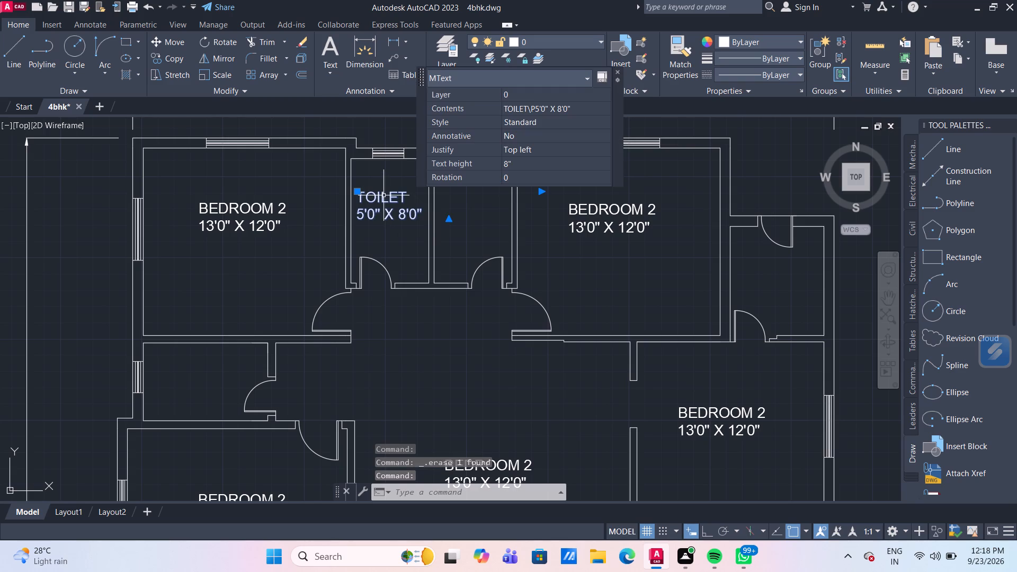
pyautogui.doubleClick(383, 195)
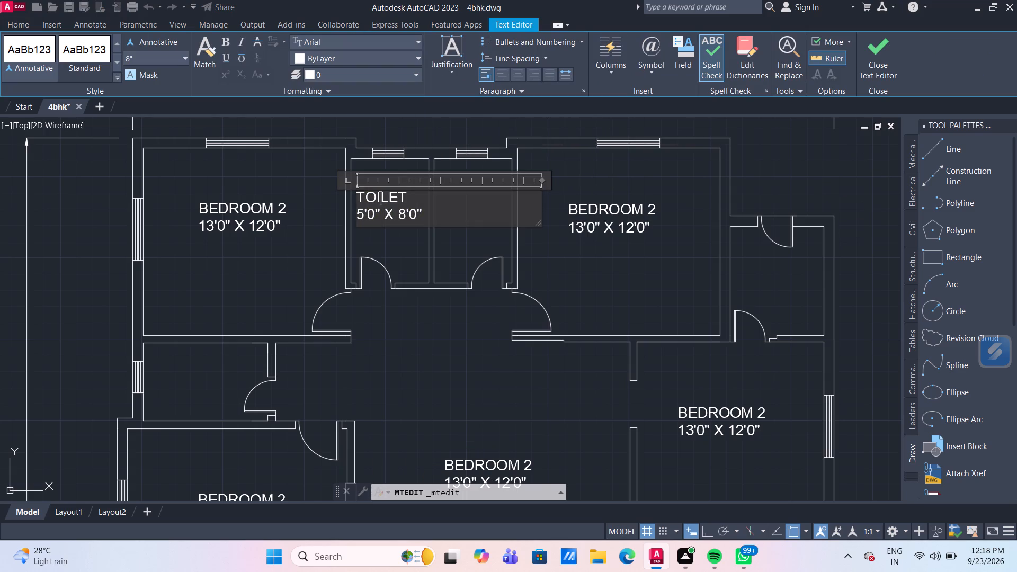
pyautogui.press('Left')
pyautogui.press('Left')
pyautogui.press('Left')
pyautogui.press('Left')
pyautogui.press('space')
pyautogui.press('space')
pyautogui.press('BackSpace')
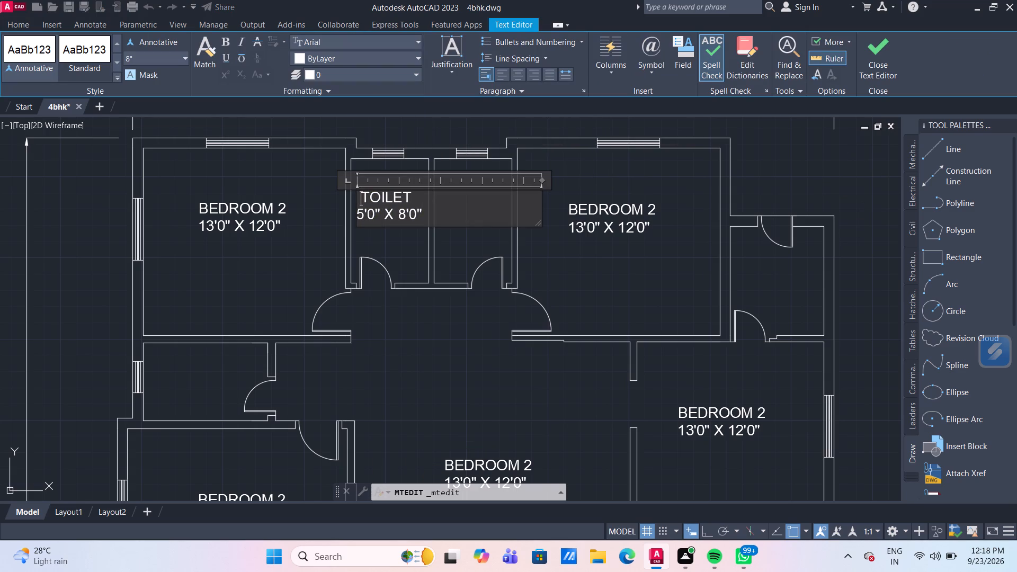
pyautogui.click(406, 251)
# Copy the TOILET label into the adjacent small room to the east, level with the original.
pyautogui.click(382, 193)
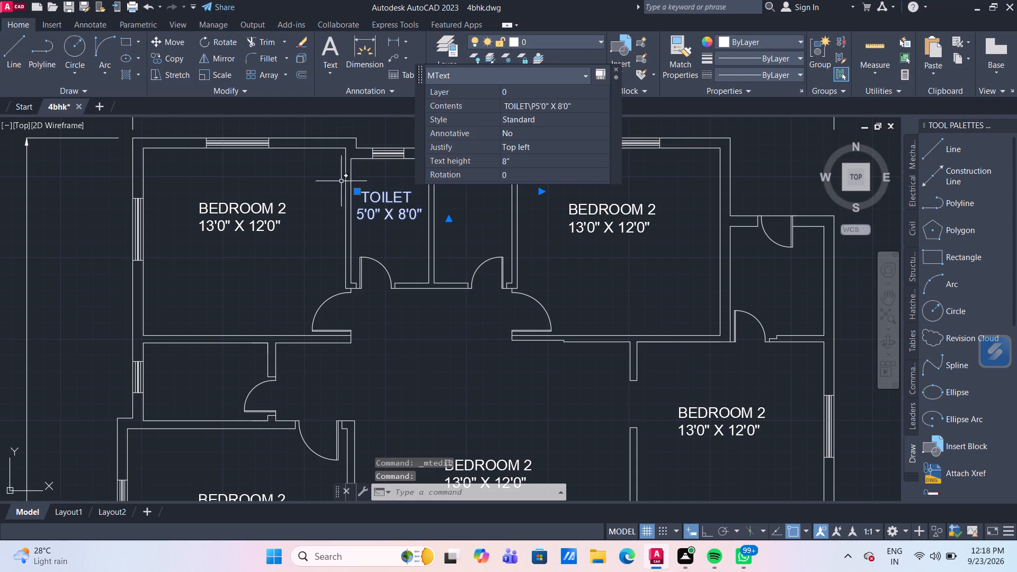
pyautogui.write('CO')
pyautogui.press('Return')
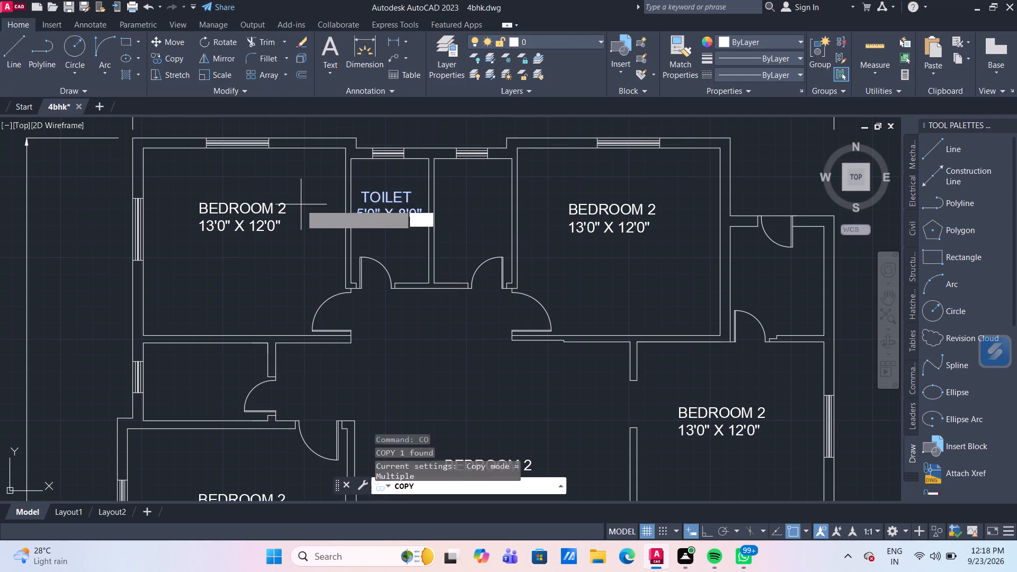
pyautogui.scroll(-2, 301, 204)
pyautogui.scroll(2, 311, 207)
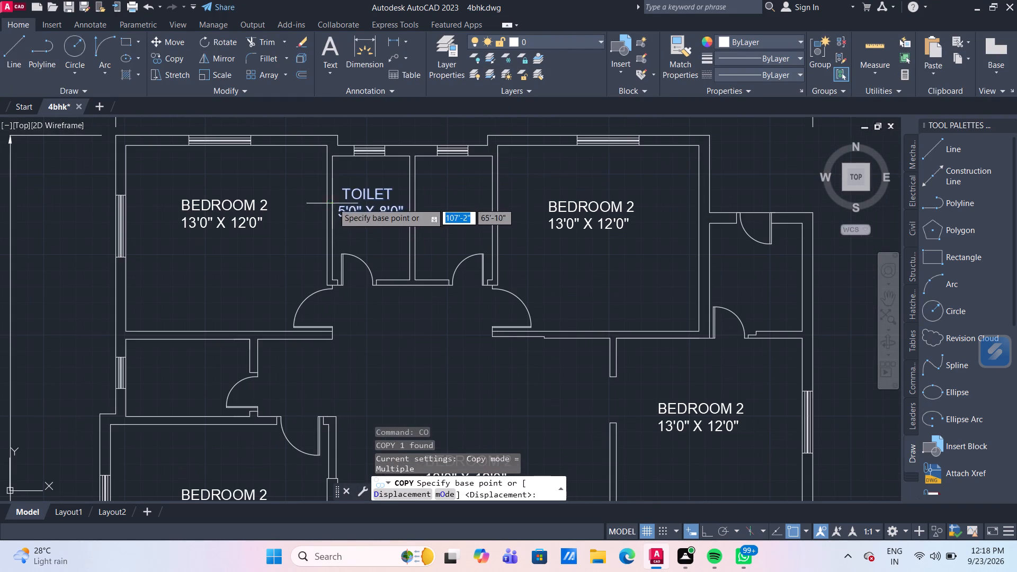
pyautogui.click(368, 194)
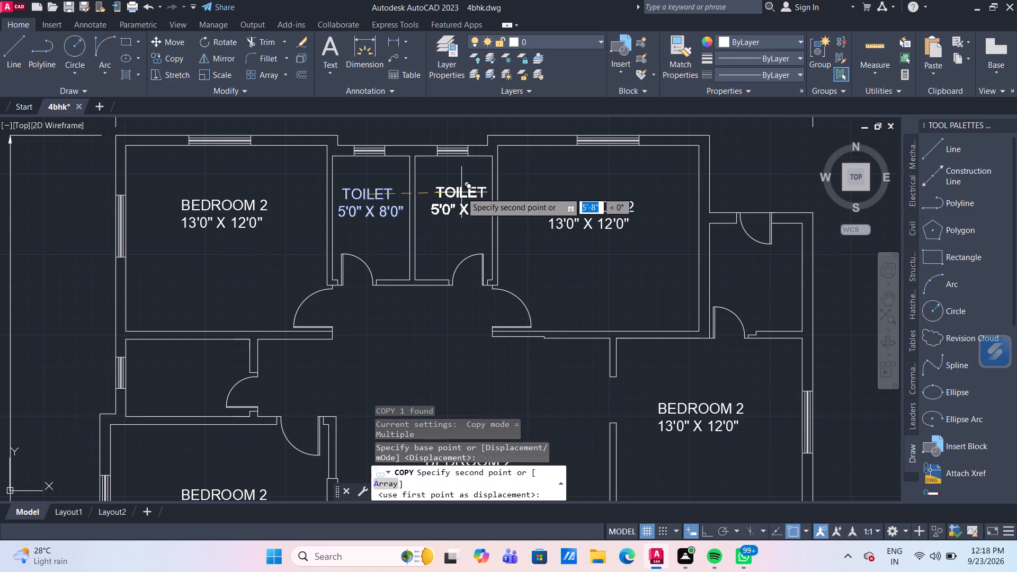
pyautogui.click(457, 192)
# Place further copies of the TOILET label in the southeast corner room and the small room below the northwest bedroom.
pyautogui.scroll(-2, 461, 215)
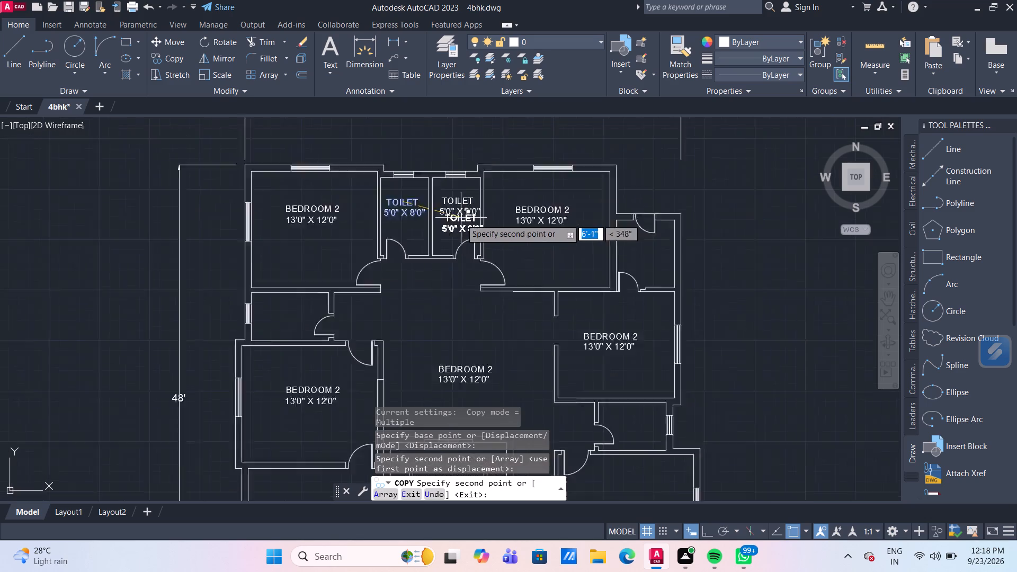
pyautogui.moveTo(472, 278); pyautogui.dragTo(434, 191, button='middle')
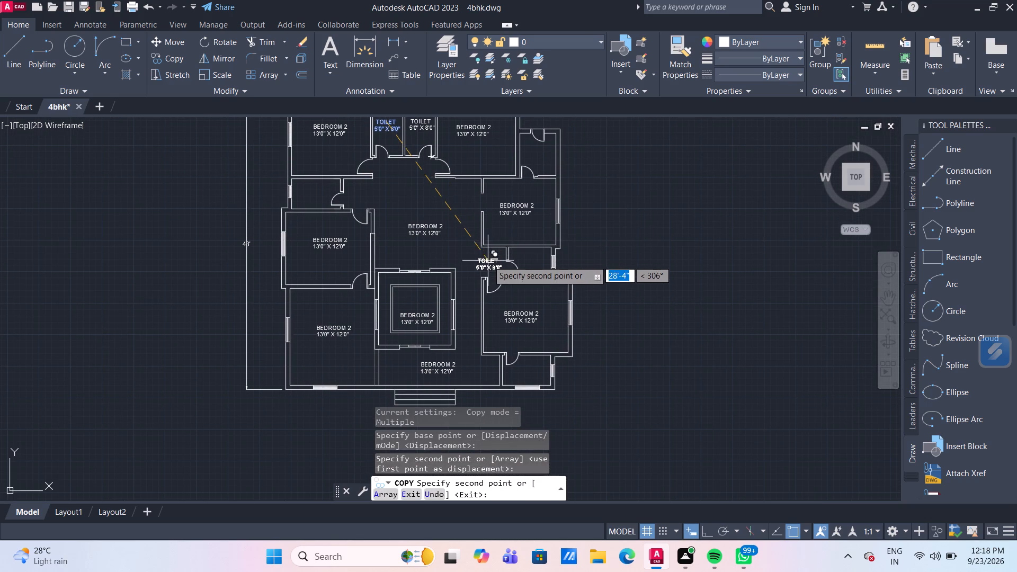
pyautogui.scroll(3, 551, 353)
pyautogui.moveTo(539, 320); pyautogui.dragTo(525, 177, button='middle')
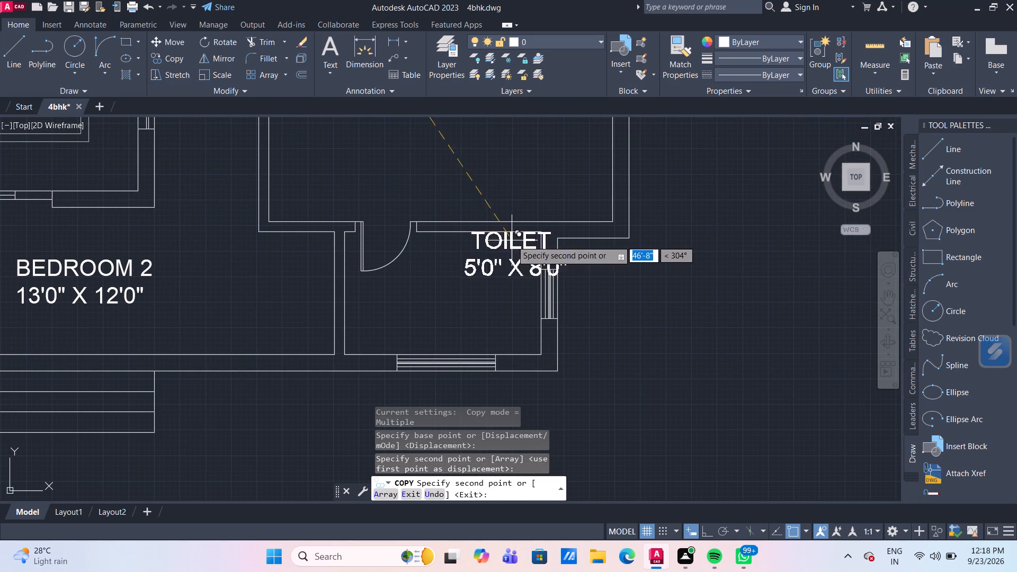
pyautogui.click(467, 279)
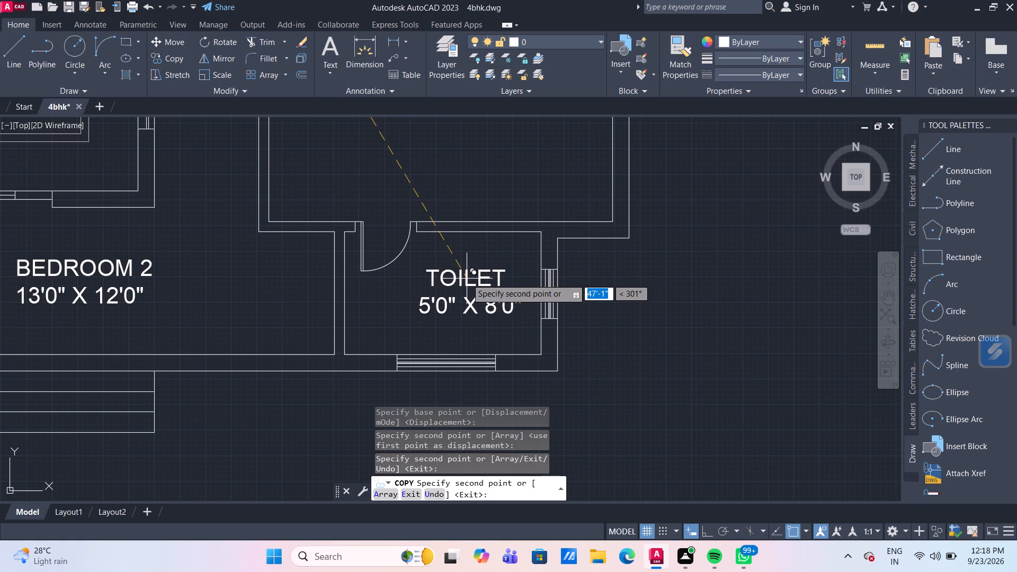
pyautogui.scroll(-4, 466, 279)
pyautogui.scroll(2, 316, 212)
pyautogui.moveTo(330, 193); pyautogui.dragTo(358, 351, button='middle')
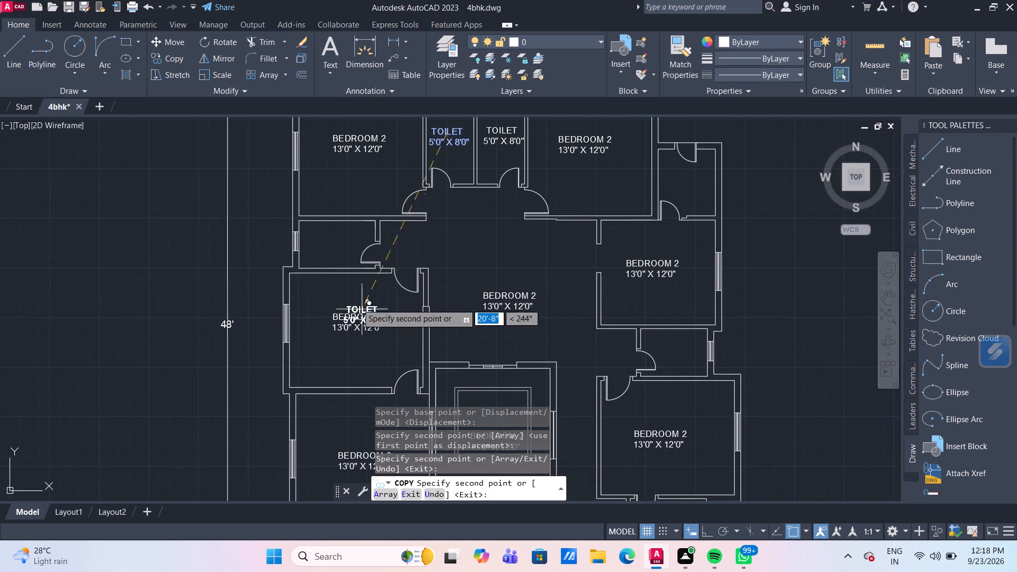
pyautogui.scroll(3, 336, 269)
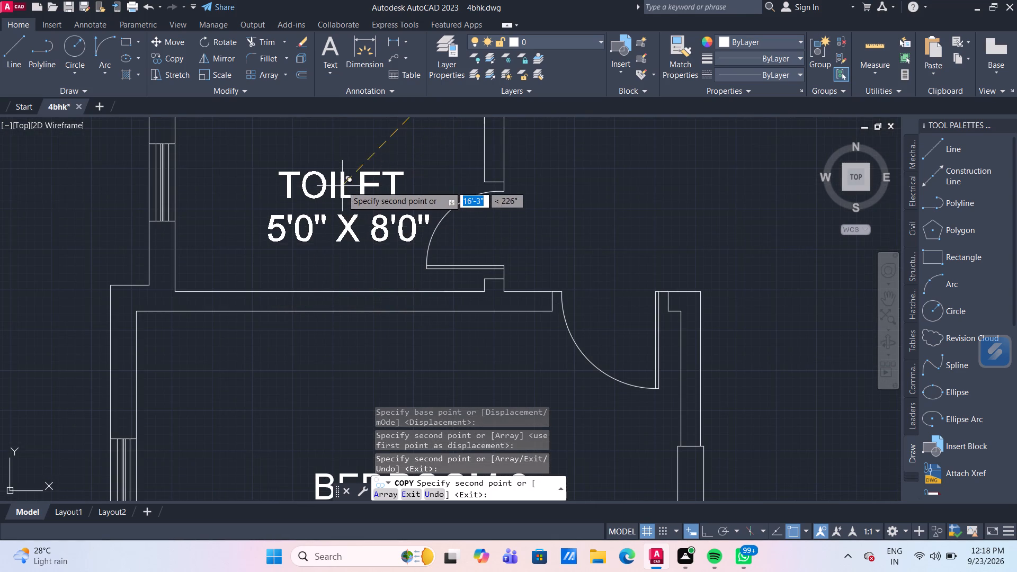
pyautogui.moveTo(346, 190); pyautogui.dragTo(353, 241, button='middle')
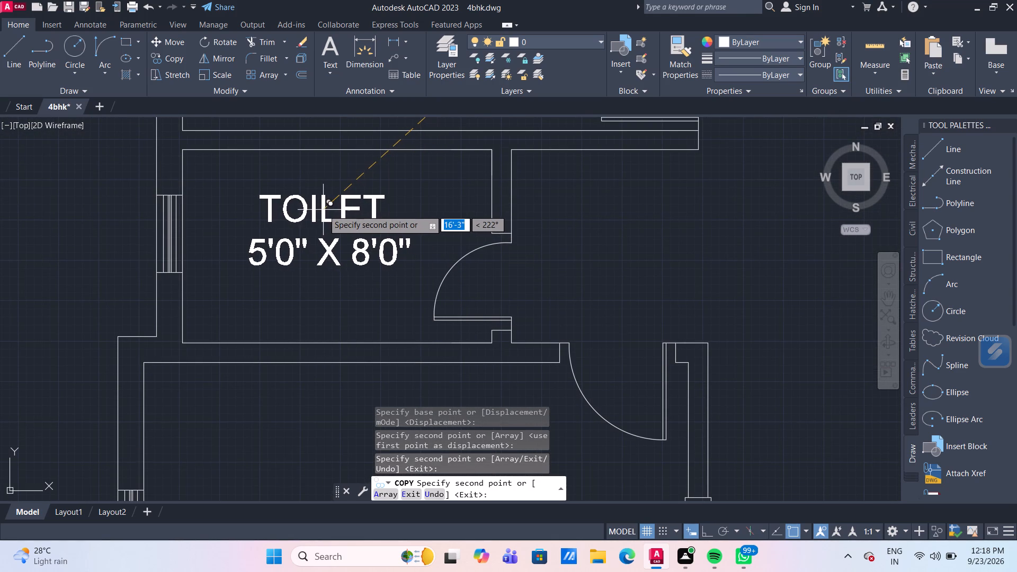
pyautogui.click(317, 210)
# Place copies of the TOILET label in the small room between the two eastern bedrooms and in the northeast room, ending the copy.
pyautogui.scroll(-4, 515, 186)
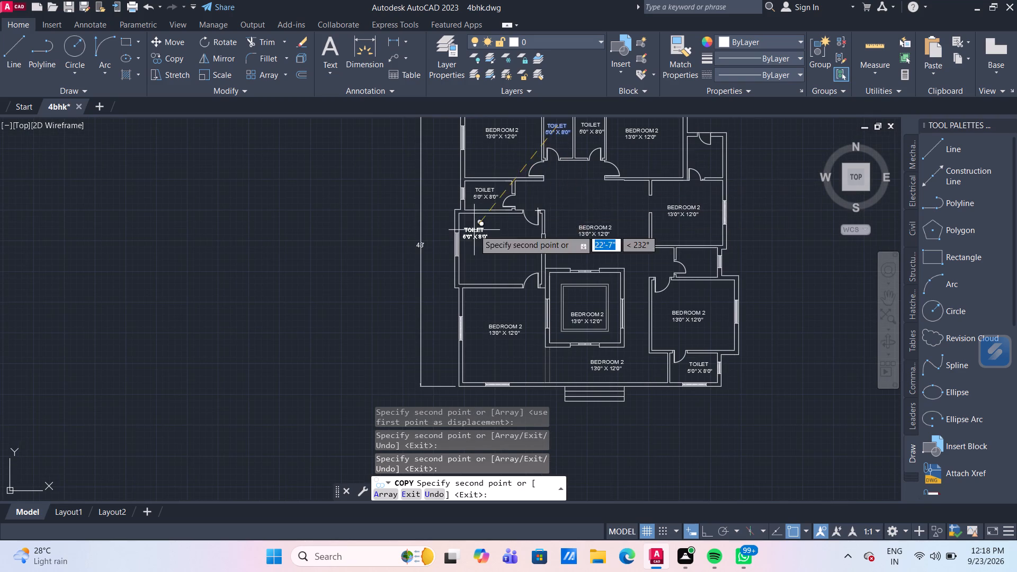
pyautogui.moveTo(563, 194); pyautogui.dragTo(337, 237, button='middle')
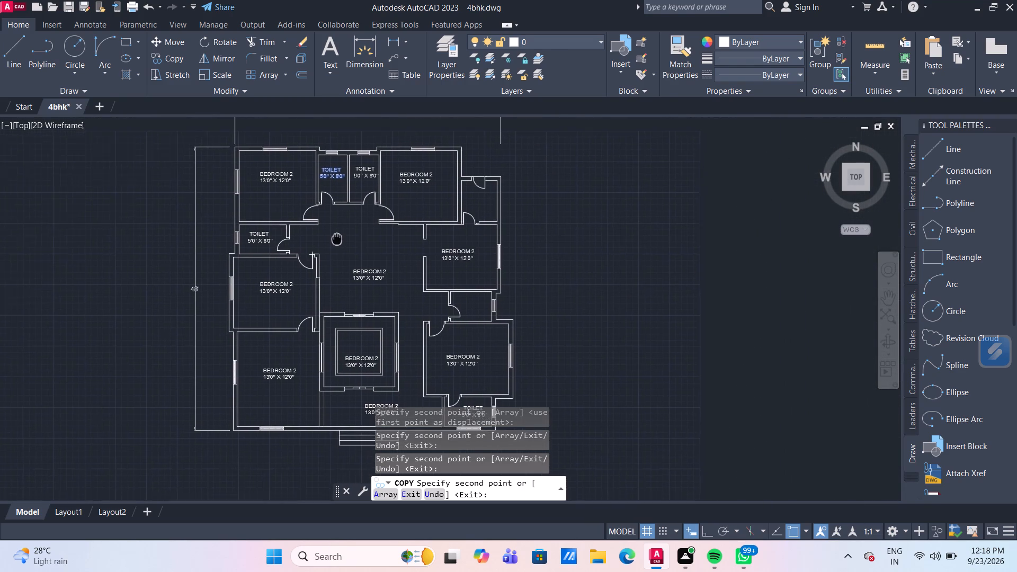
pyautogui.moveTo(337, 237); pyautogui.dragTo(319, 227, button='middle')
pyautogui.scroll(2, 530, 271)
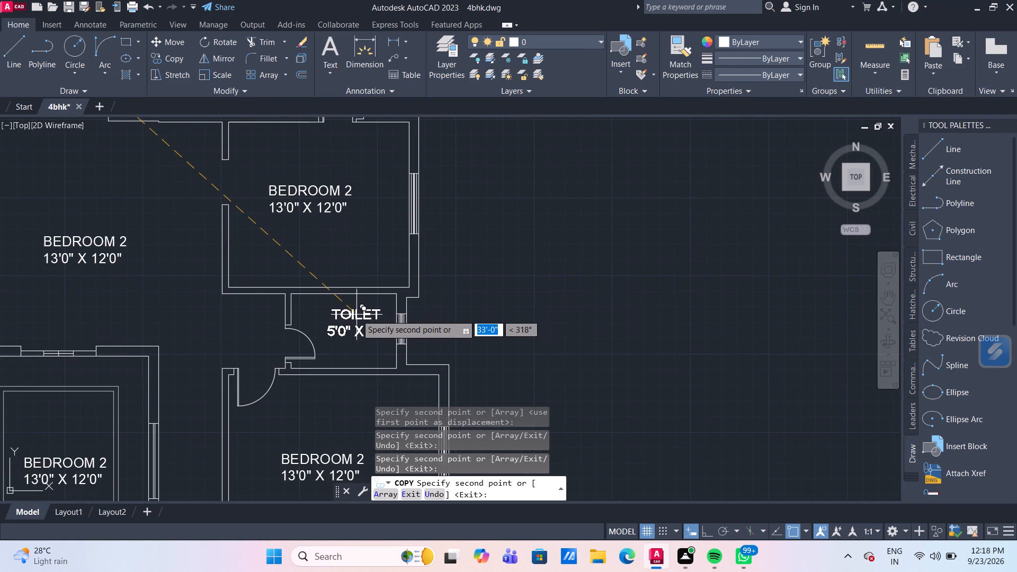
pyautogui.click(356, 315)
pyautogui.moveTo(408, 159); pyautogui.dragTo(462, 303, button='middle')
pyautogui.scroll(-1, 426, 219)
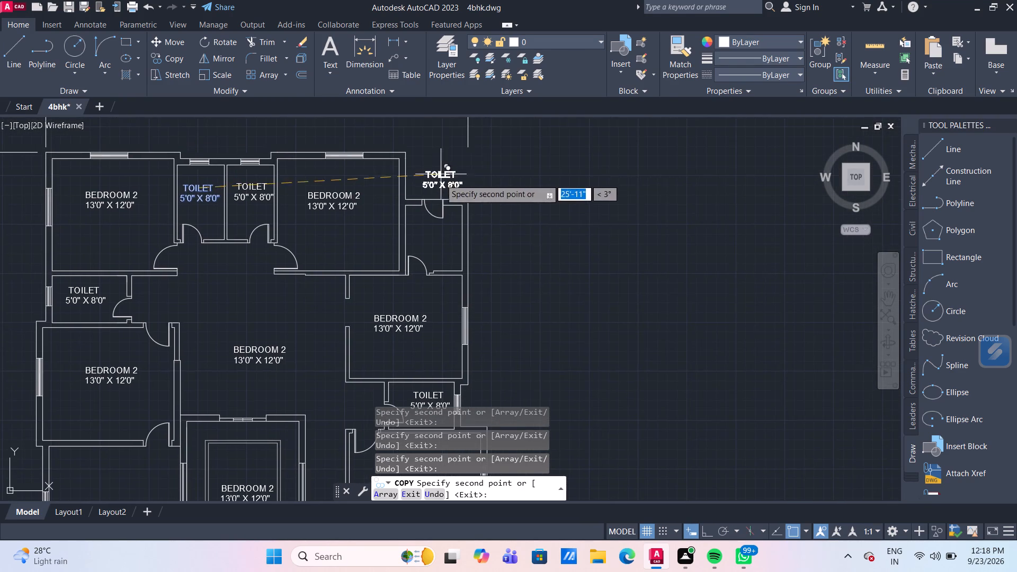
pyautogui.scroll(2, 432, 219)
pyautogui.click(434, 247)
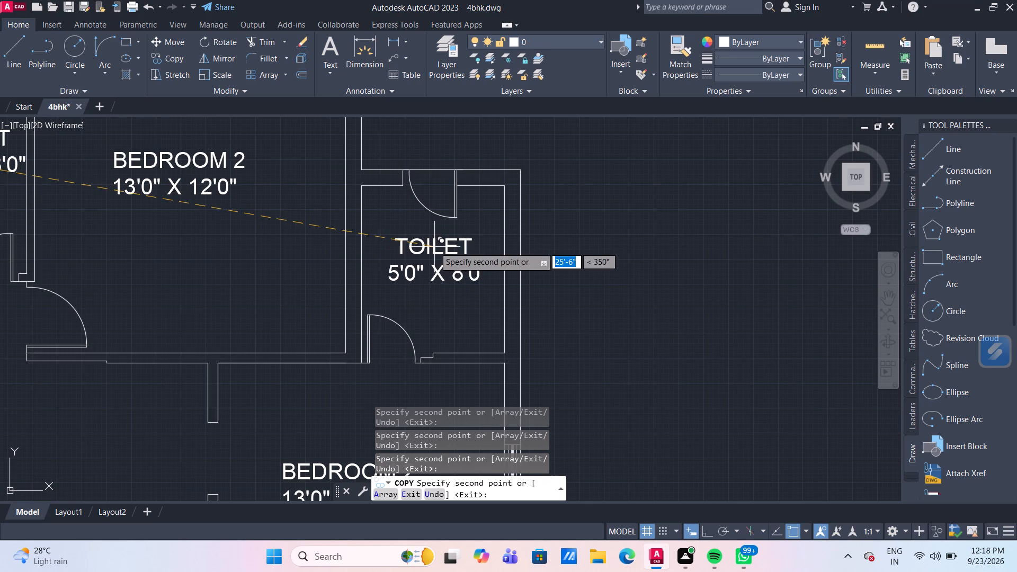
pyautogui.press('Escape')
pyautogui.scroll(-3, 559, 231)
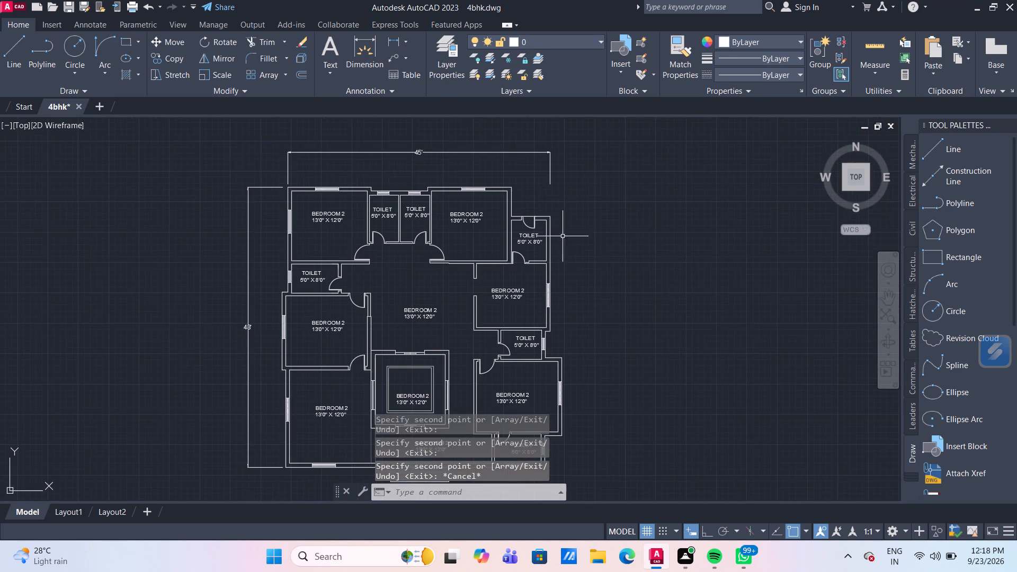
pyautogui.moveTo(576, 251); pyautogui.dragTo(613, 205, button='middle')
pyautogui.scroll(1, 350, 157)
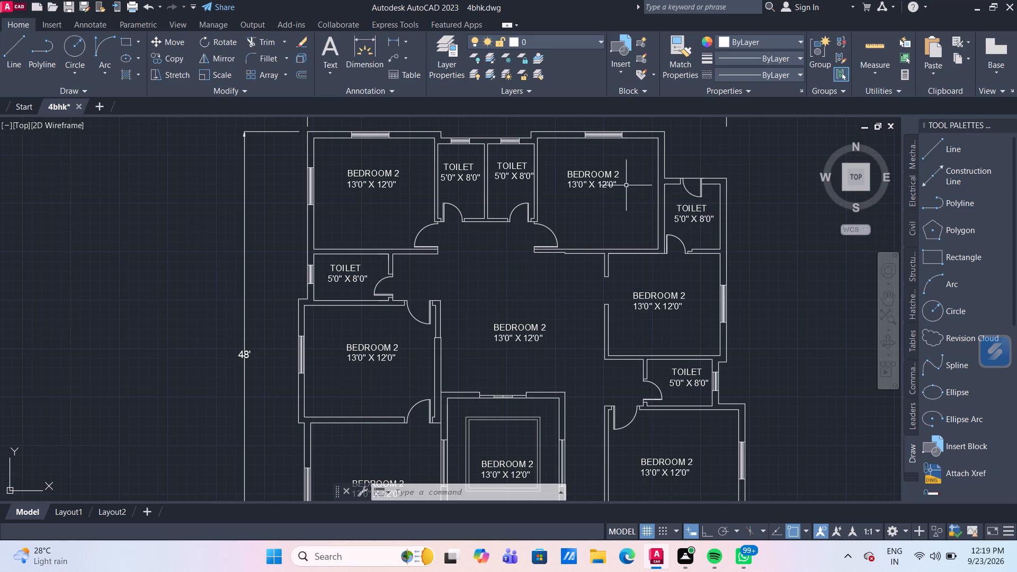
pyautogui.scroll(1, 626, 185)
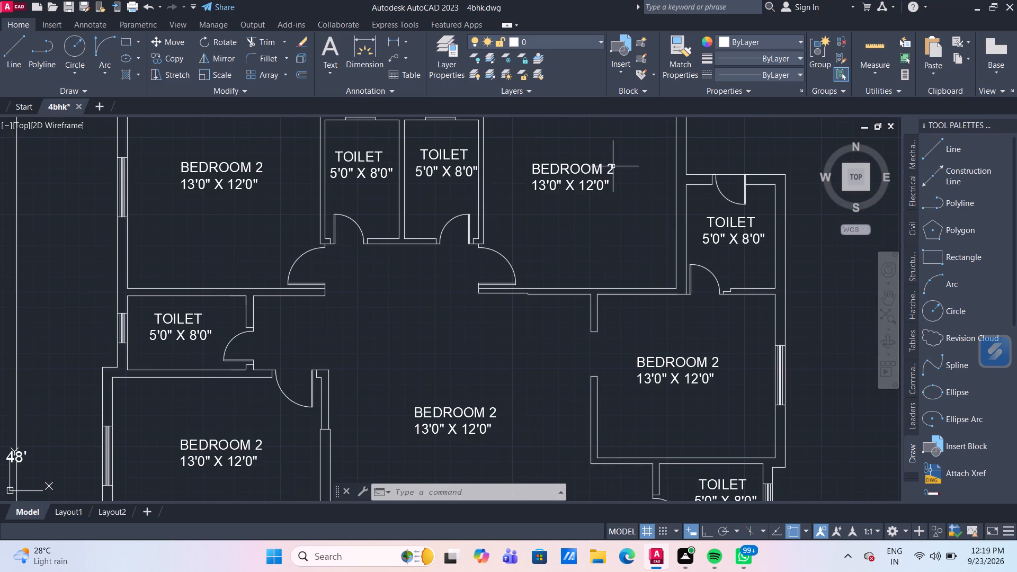
# Renumber the label of the northern bedroom east of the two adjoining toilets as BEDROOM 3.
pyautogui.doubleClick(612, 166)
pyautogui.press('BackSpace')
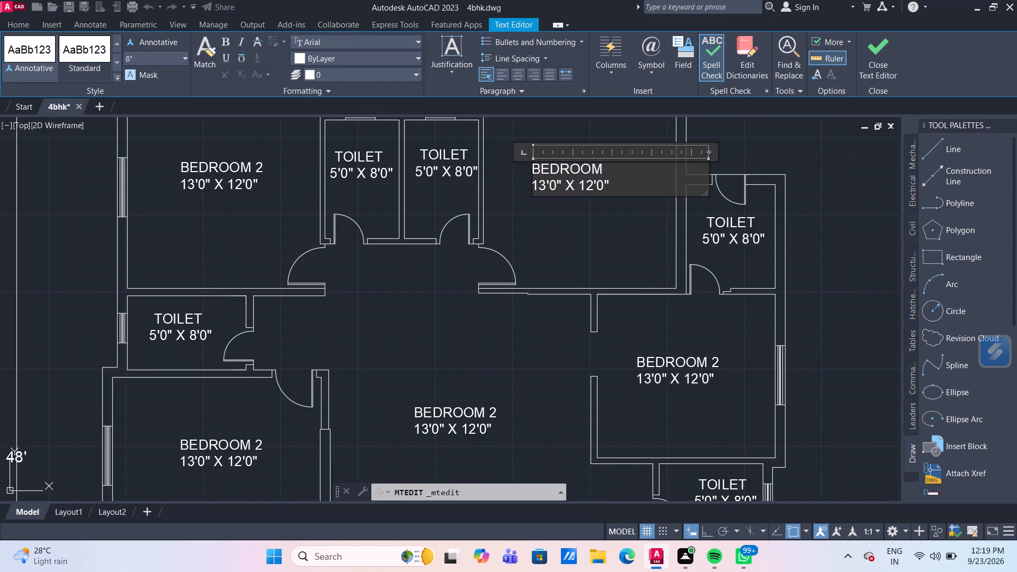
pyautogui.press('3')
pyautogui.click(640, 235)
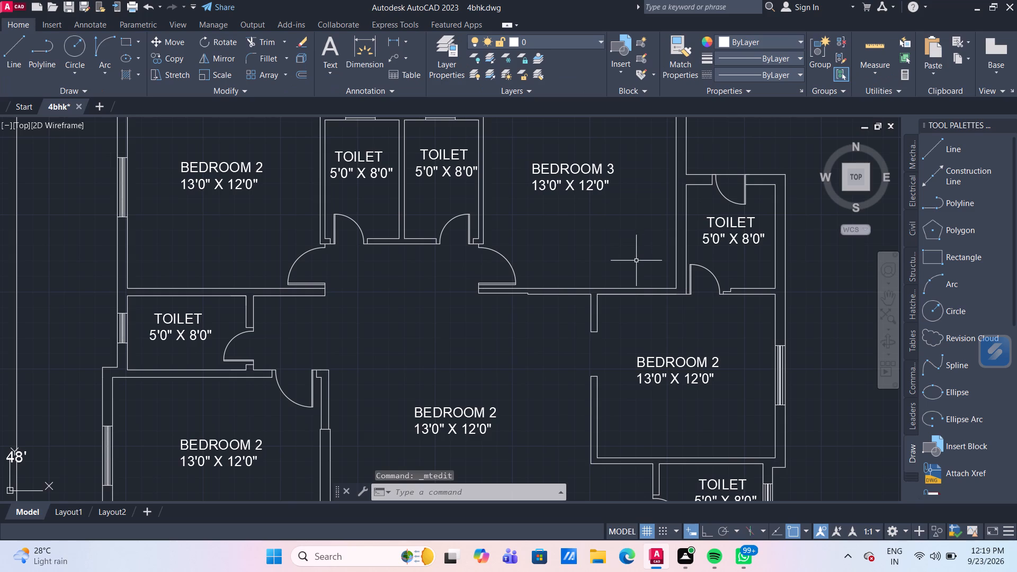
# Change the label of the bedroom south of the western toilet to BEDROOM 1 with size 14'0" X 12'0".
pyautogui.moveTo(563, 344); pyautogui.dragTo(534, 242, button='middle')
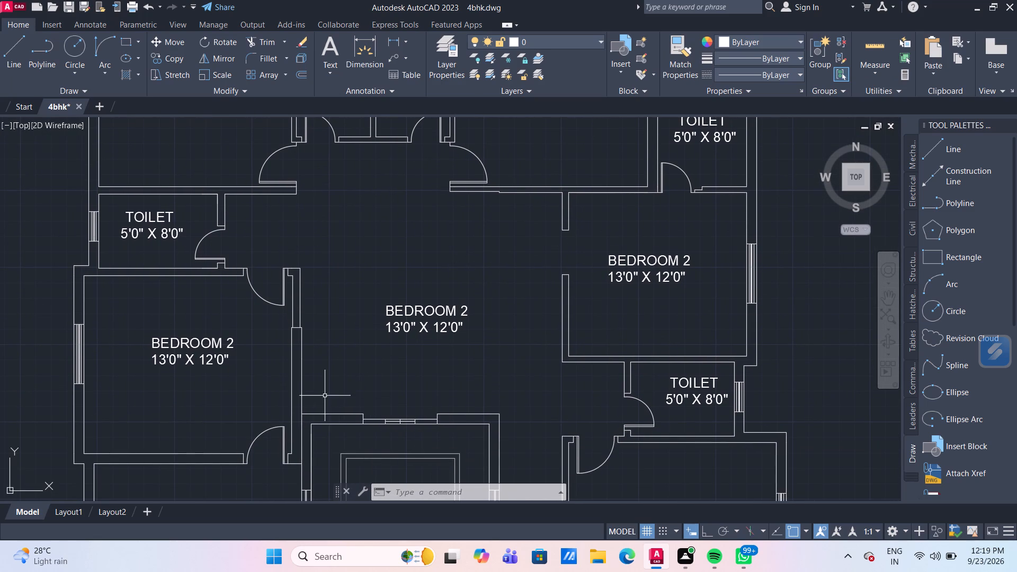
pyautogui.doubleClick(231, 345)
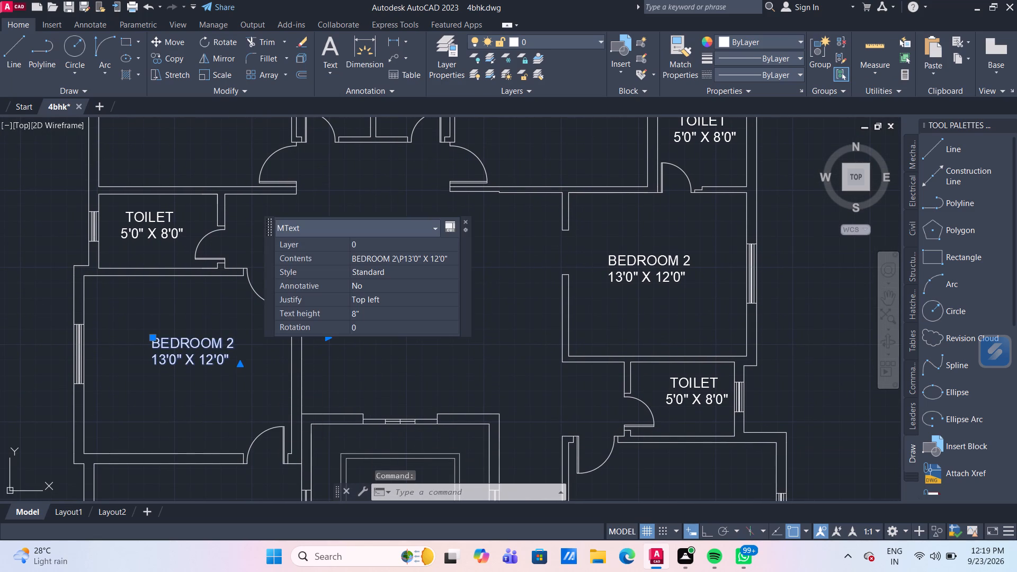
pyautogui.press('BackSpace')
pyautogui.press('1')
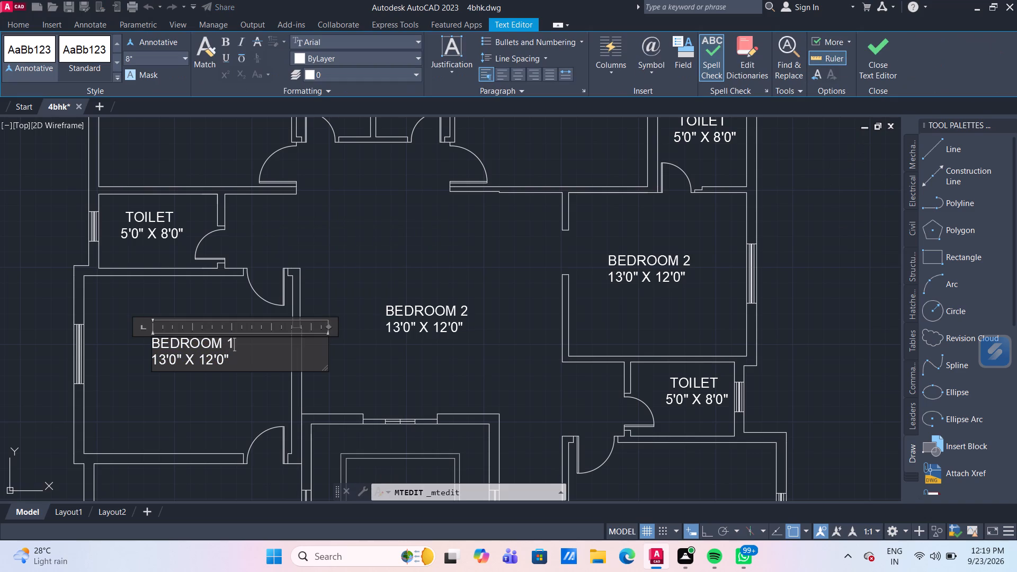
pyautogui.click(166, 362)
pyautogui.press('BackSpace')
pyautogui.press('4')
pyautogui.click(210, 392)
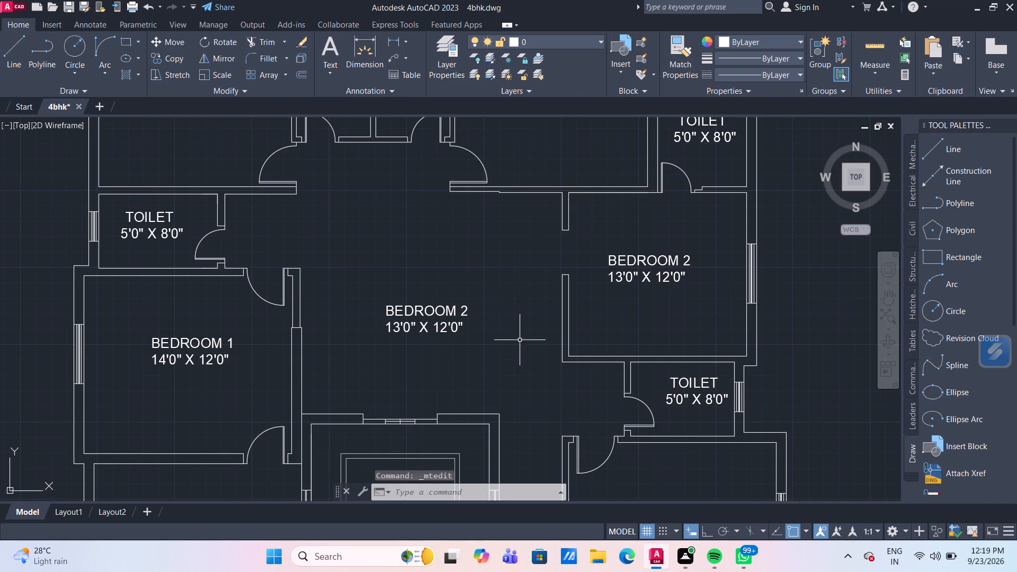
# Replace the name in the central hall's label with DINING, above its size line.
pyautogui.scroll(-1, 504, 362)
pyautogui.moveTo(484, 359); pyautogui.dragTo(392, 276, button='middle')
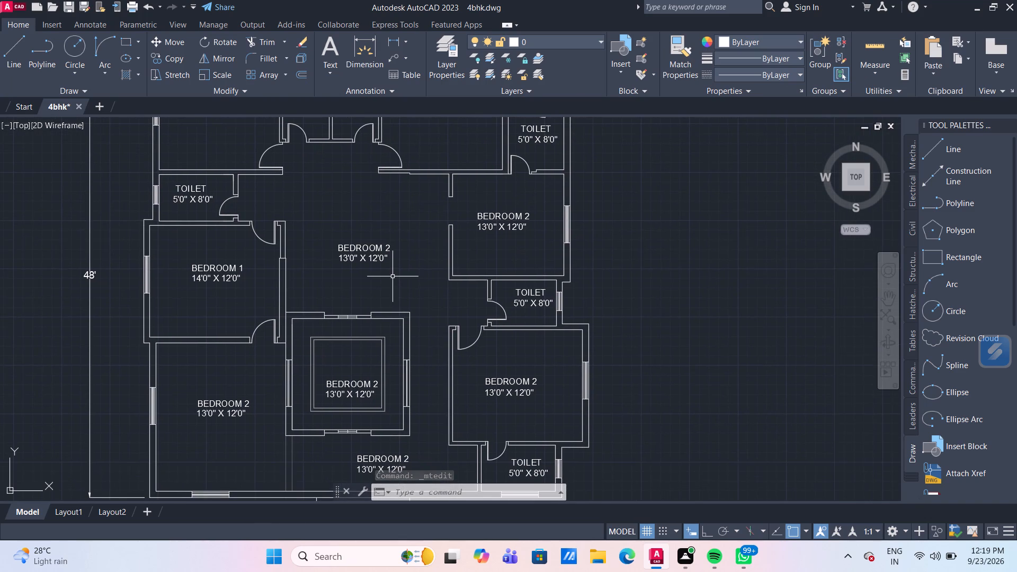
pyautogui.scroll(2, 390, 266)
pyautogui.doubleClick(364, 220)
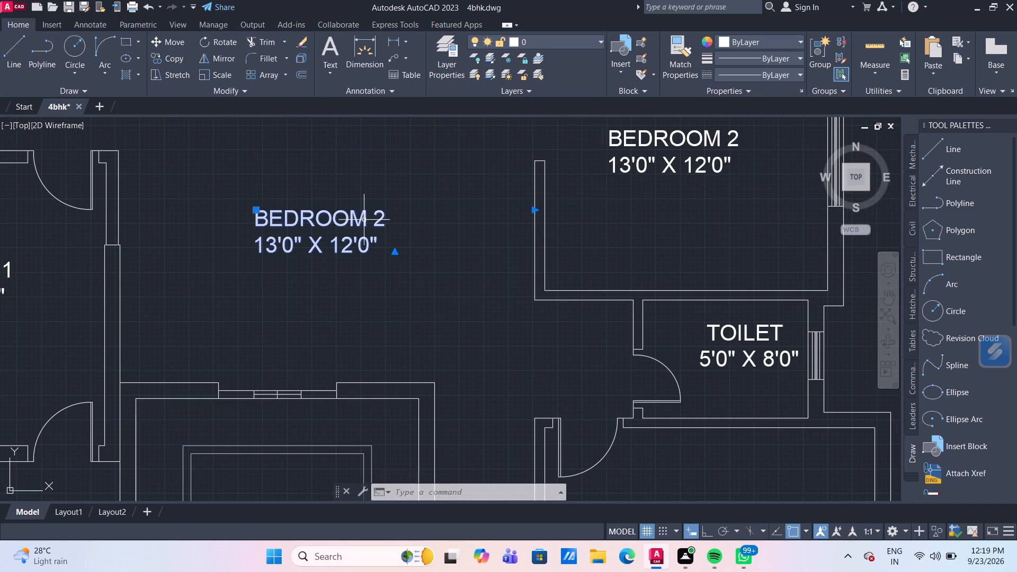
pyautogui.click(384, 212)
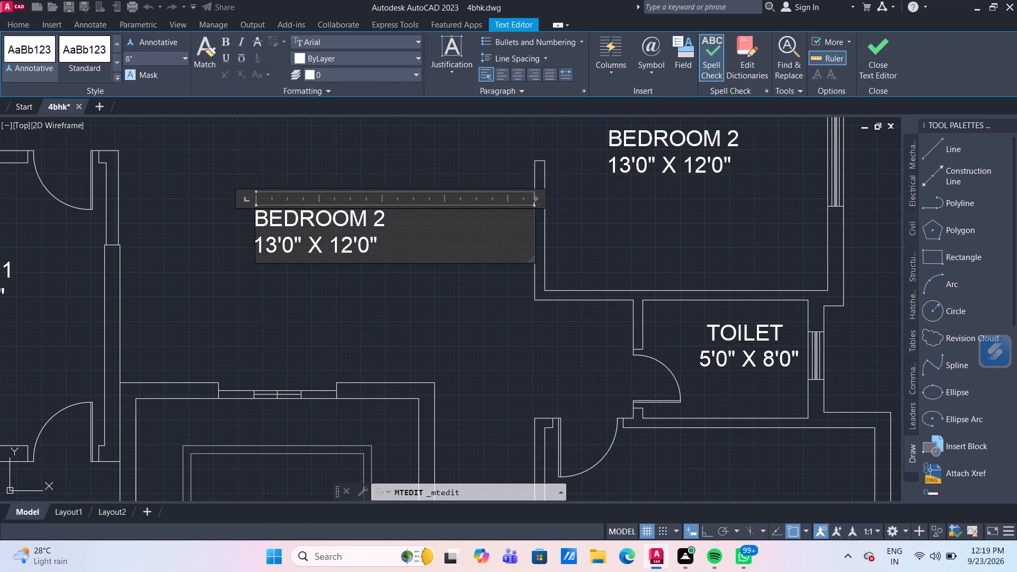
pyautogui.press('BackSpace')
pyautogui.press('BackSpace')
pyautogui.press('BackSpace')
pyautogui.press('BackSpace')
pyautogui.press('BackSpace')
pyautogui.press('BackSpace')
pyautogui.press('BackSpace')
pyautogui.press('BackSpace')
pyautogui.press('BackSpace')
pyautogui.press('BackSpace')
pyautogui.press('BackSpace')
pyautogui.press('BackSpace')
pyautogui.press('BackSpace')
pyautogui.press('BackSpace')
pyautogui.press('BackSpace')
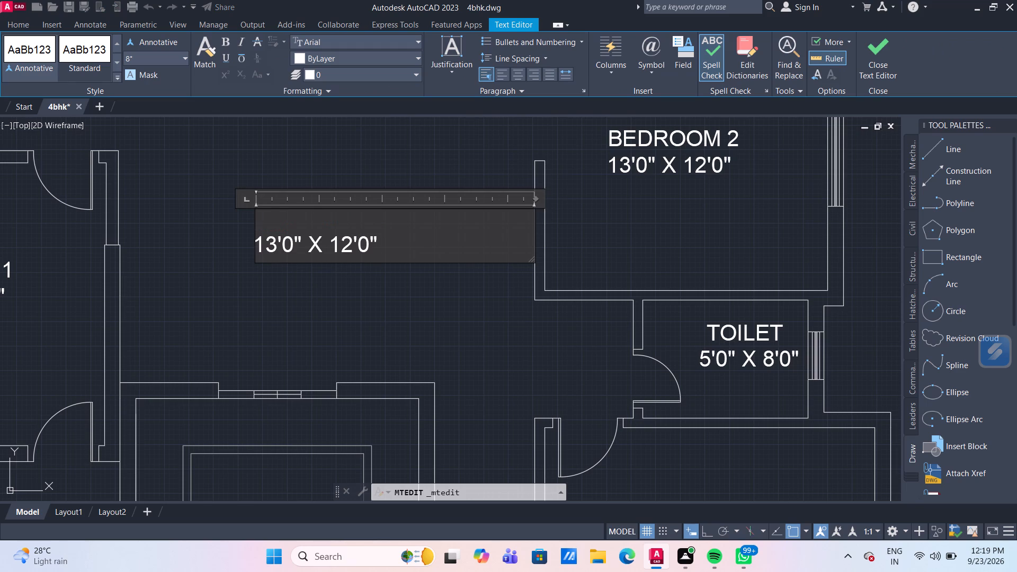
pyautogui.write('DINING')
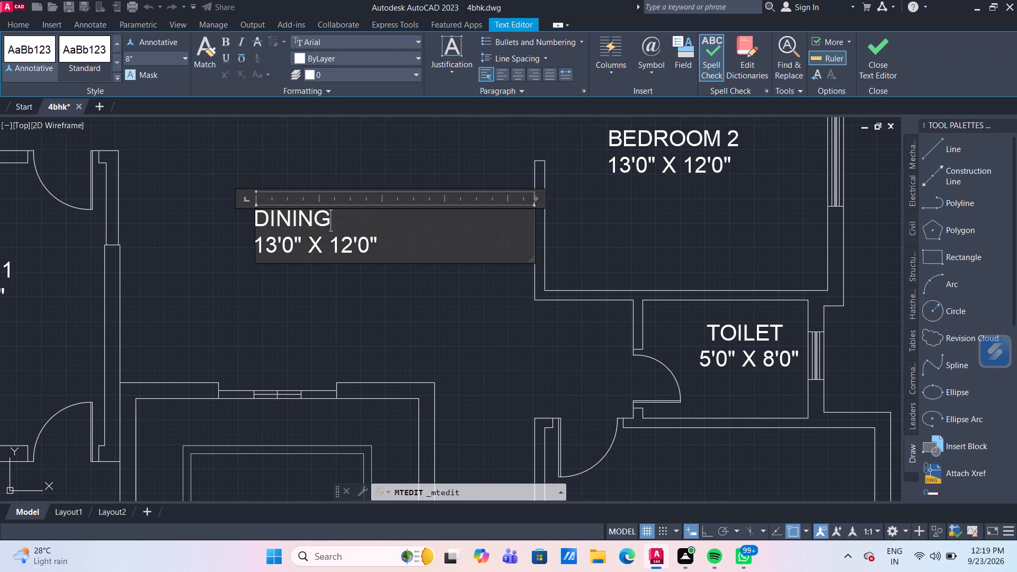
# Set the DINING label's size line to 14'0" X 12'0".
pyautogui.click(385, 241)
pyautogui.press('Left')
pyautogui.press('Left')
pyautogui.press('Left')
pyautogui.press('Left')
pyautogui.press('Left')
pyautogui.press('Left')
pyautogui.press('Left')
pyautogui.press('Left')
pyautogui.press('Left')
pyautogui.press('Left')
pyautogui.press('Left')
pyautogui.press('BackSpace')
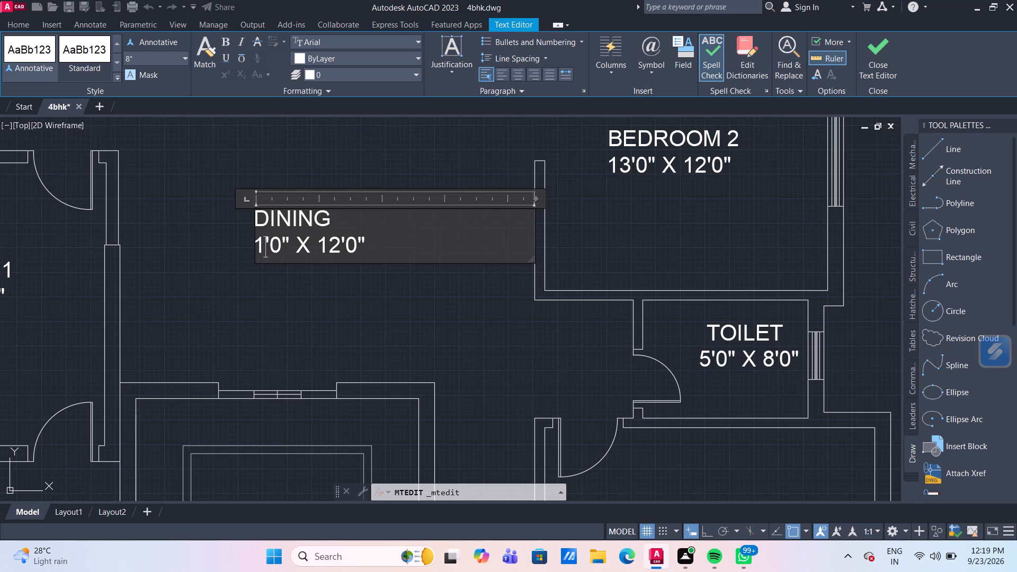
pyautogui.press('4')
pyautogui.press('Right')
pyautogui.press('Right')
pyautogui.press('Right')
pyautogui.press('Right')
pyautogui.press('Right')
pyautogui.press('Right')
pyautogui.press('Right')
pyautogui.press('Right')
pyautogui.press('Right')
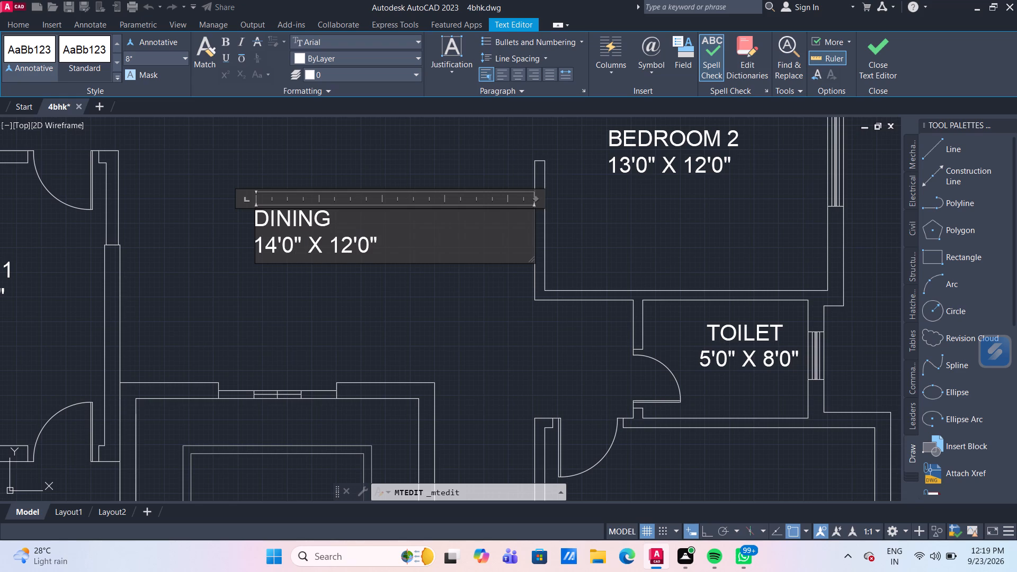
# Indent the word DINING by three spaces above its size line and finish the text edit.
pyautogui.click(263, 215)
pyautogui.press('Left')
pyautogui.press('space')
pyautogui.press('space')
pyautogui.press('space')
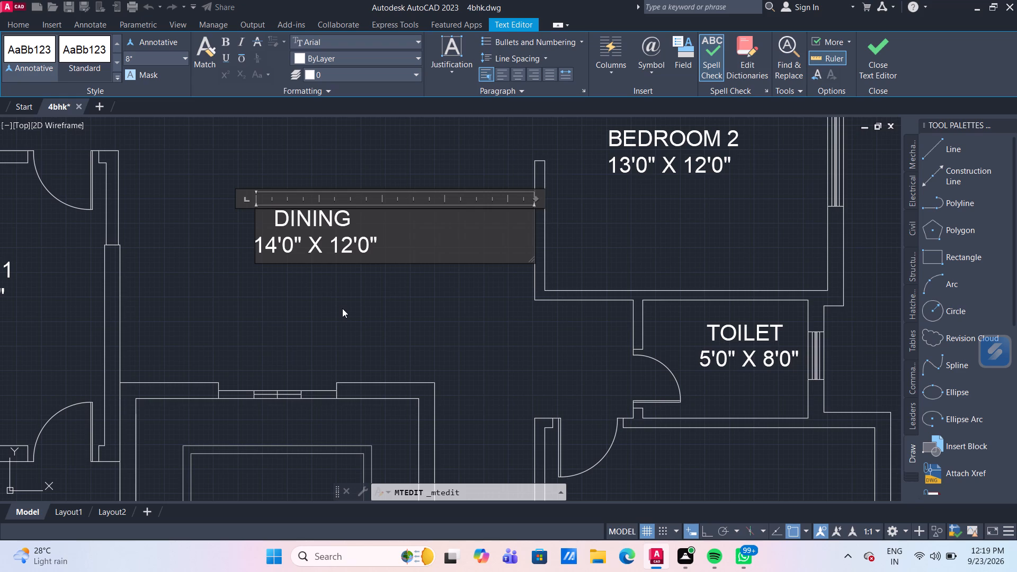
pyautogui.click(342, 308)
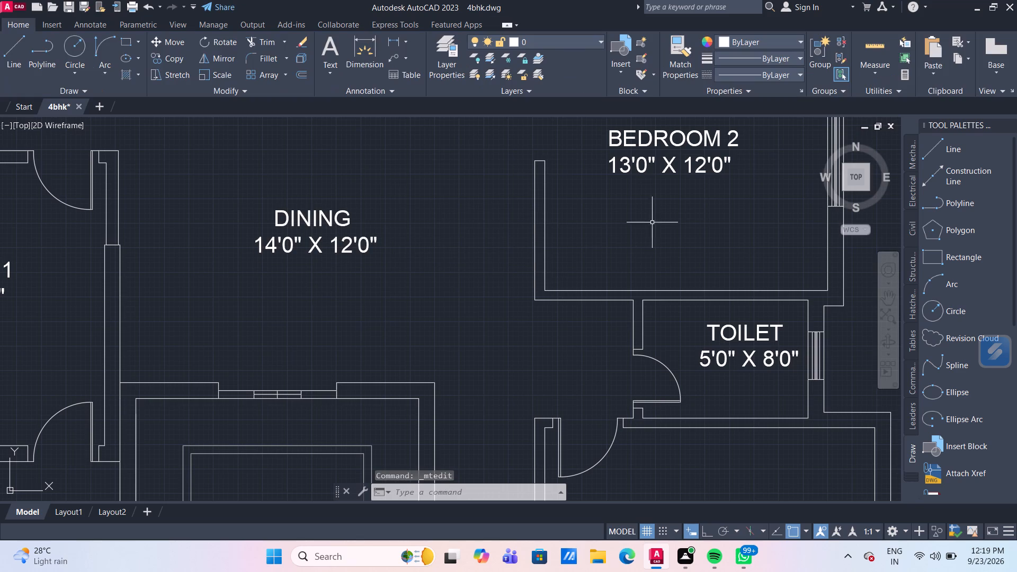
# Replace the word TOILET with W/A in the northeast room's label, keeping an indent above the size line.
pyautogui.scroll(-1, 666, 193)
pyautogui.moveTo(666, 193); pyautogui.dragTo(486, 317, button='middle')
pyautogui.scroll(-1, 524, 274)
pyautogui.scroll(1, 553, 193)
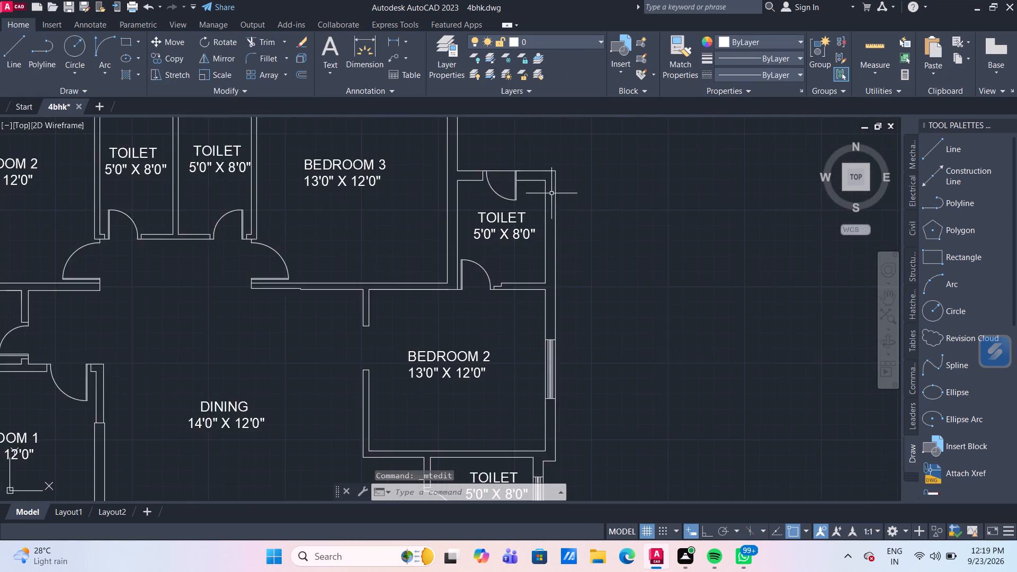
pyautogui.scroll(1, 551, 193)
pyautogui.scroll(2, 497, 228)
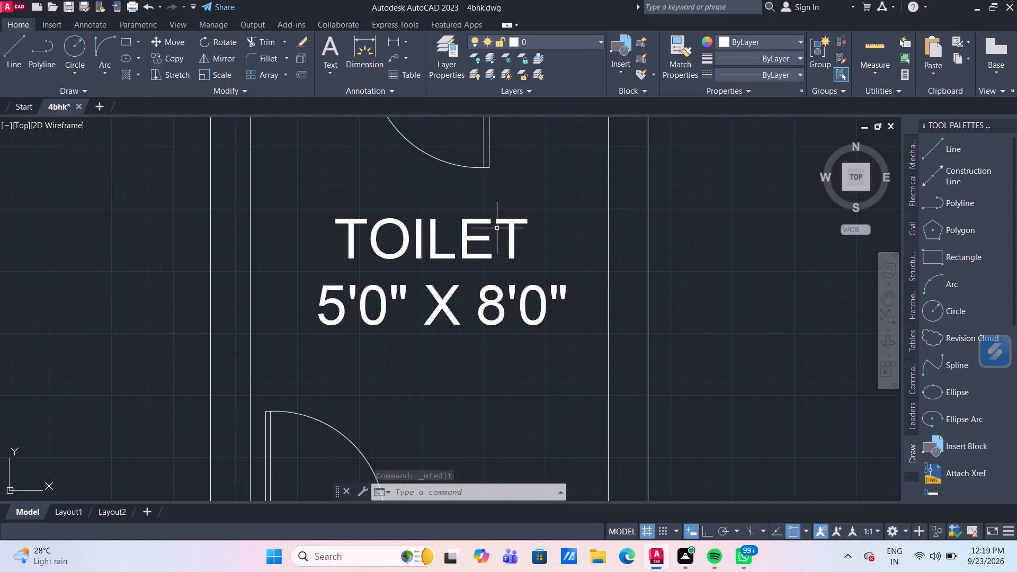
pyautogui.doubleClick(514, 232)
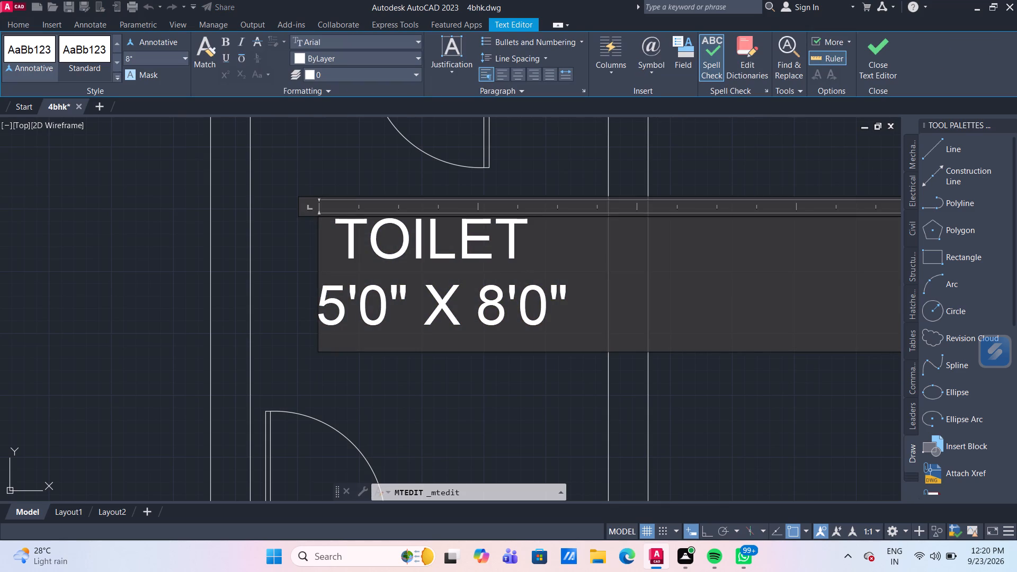
pyautogui.press('BackSpace')
pyautogui.press('BackSpace')
pyautogui.press('BackSpace')
pyautogui.press('BackSpace')
pyautogui.press('BackSpace')
pyautogui.press('BackSpace')
pyautogui.press('space')
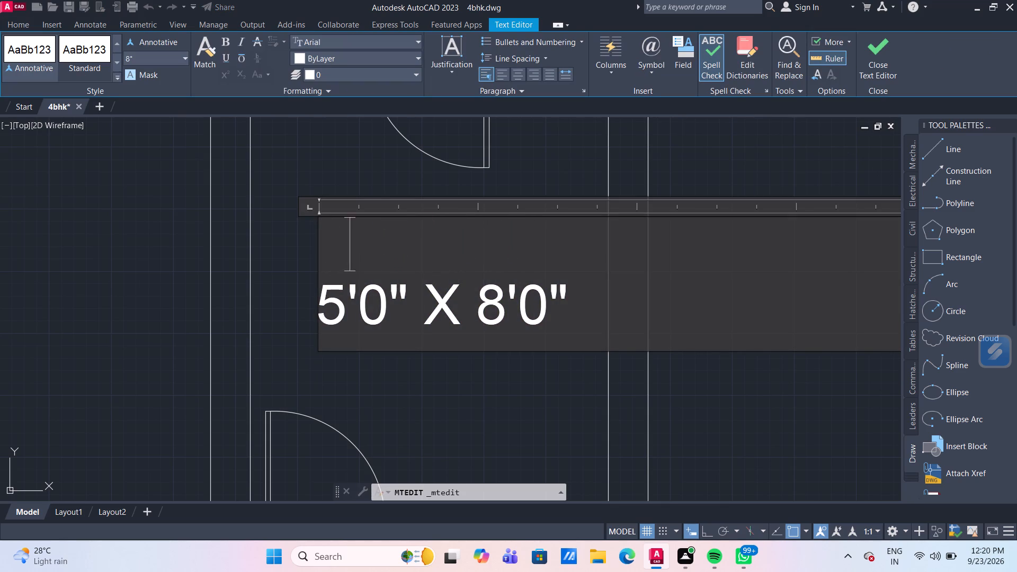
pyautogui.press('space')
pyautogui.press('w')
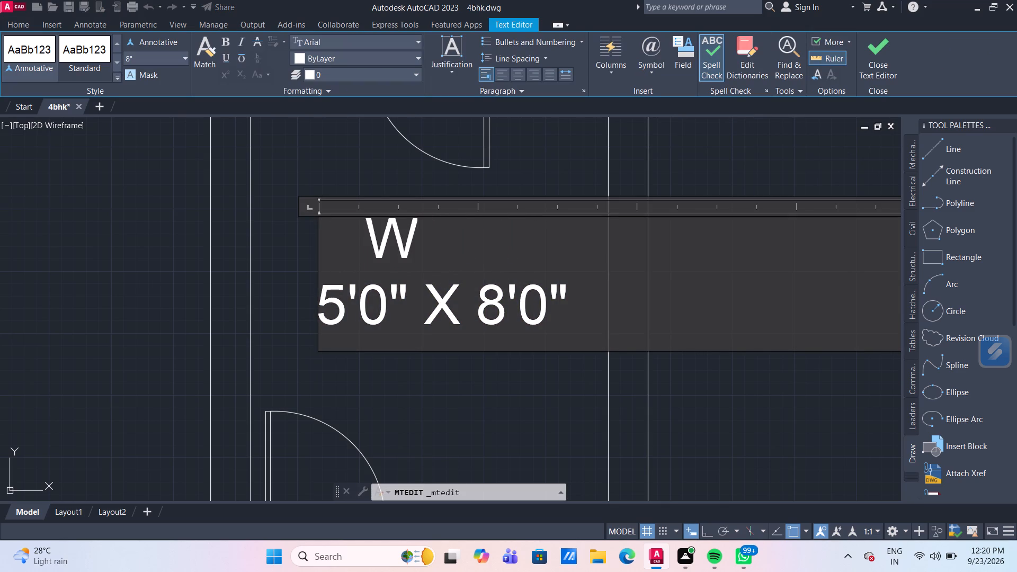
pyautogui.press('/')
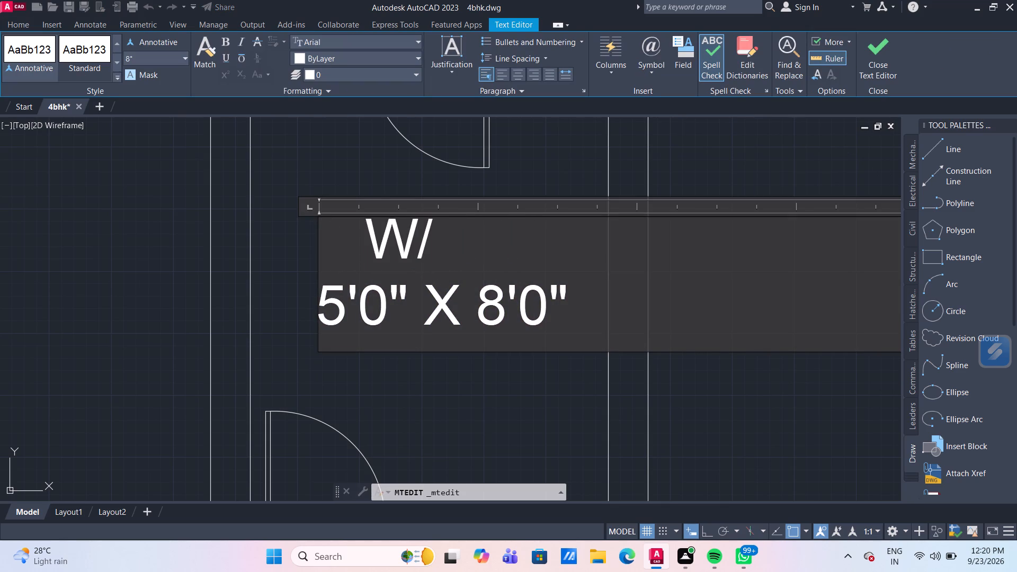
pyautogui.press('a')
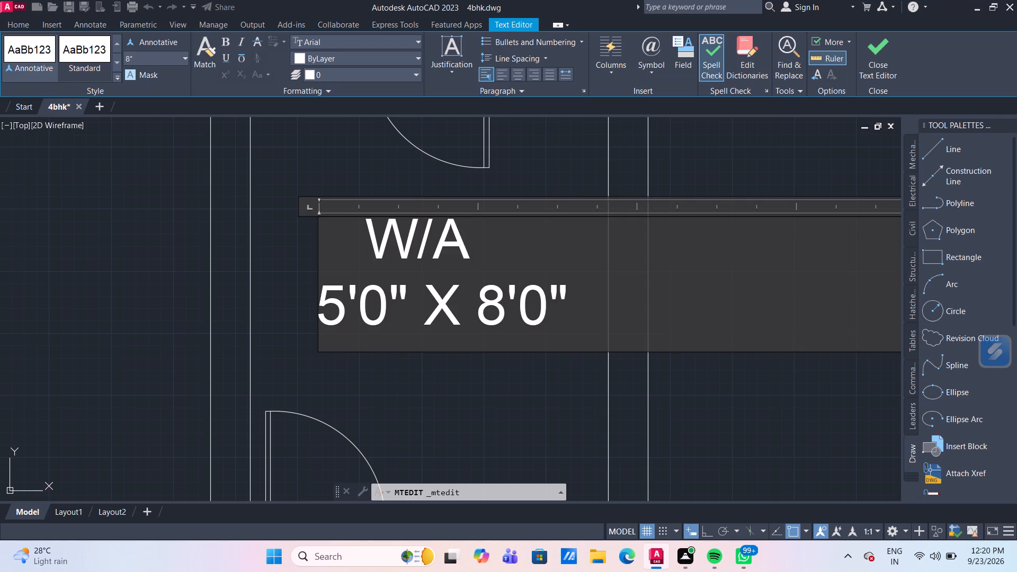
# Indent W/A by one more space, space it out as W / A, and finish the text edit.
pyautogui.click(353, 236)
pyautogui.press('space')
pyautogui.press('space')
pyautogui.press('Right')
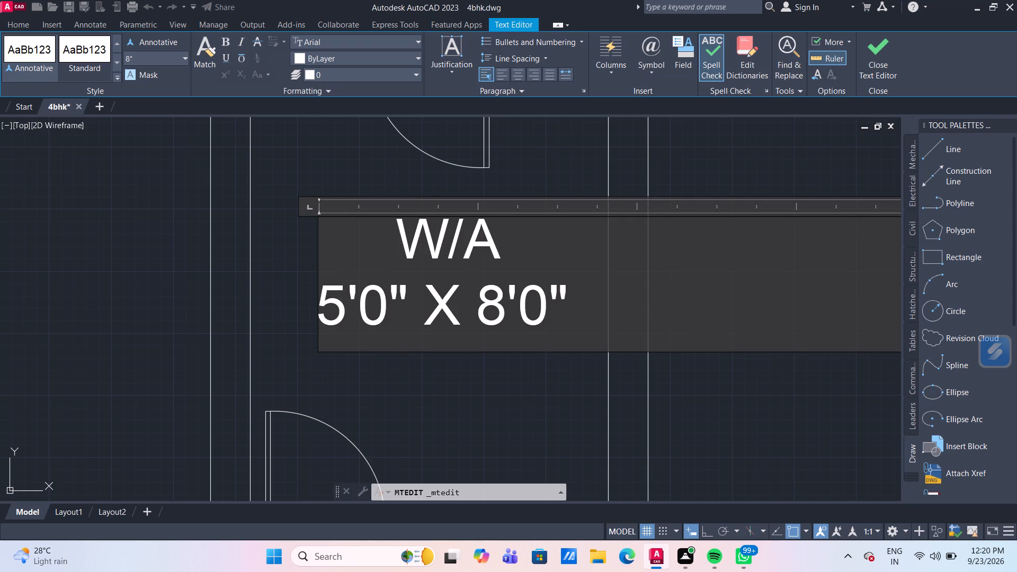
pyautogui.press('Right')
pyautogui.press('Left')
pyautogui.press('BackSpace')
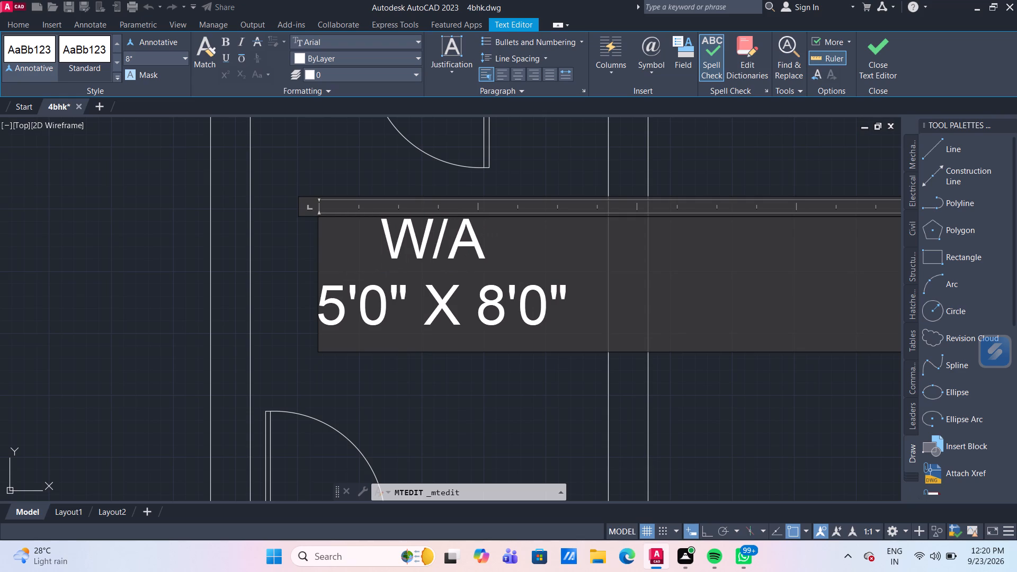
pyautogui.press('Right')
pyautogui.press('space')
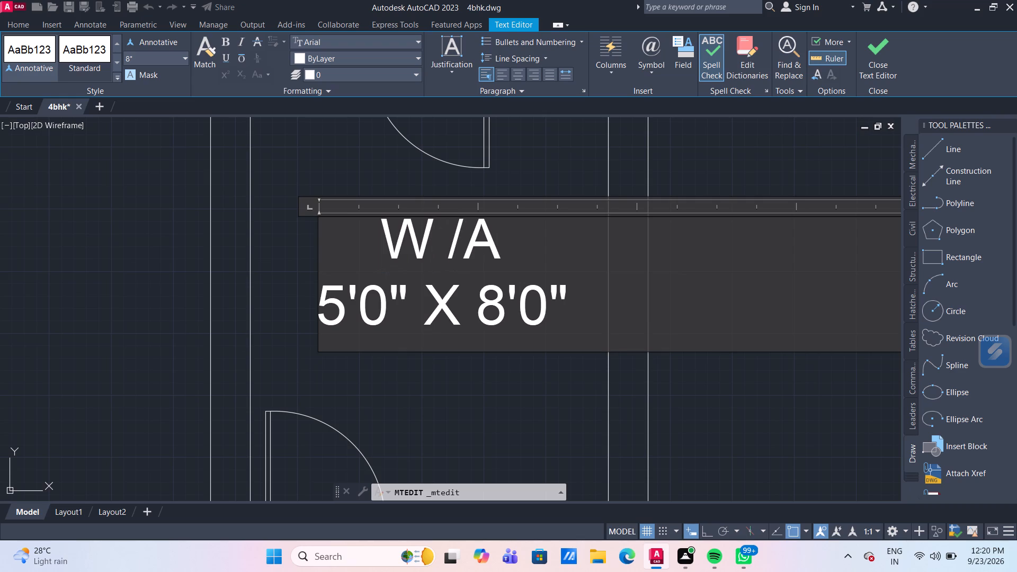
pyautogui.press('Right')
pyautogui.press('space')
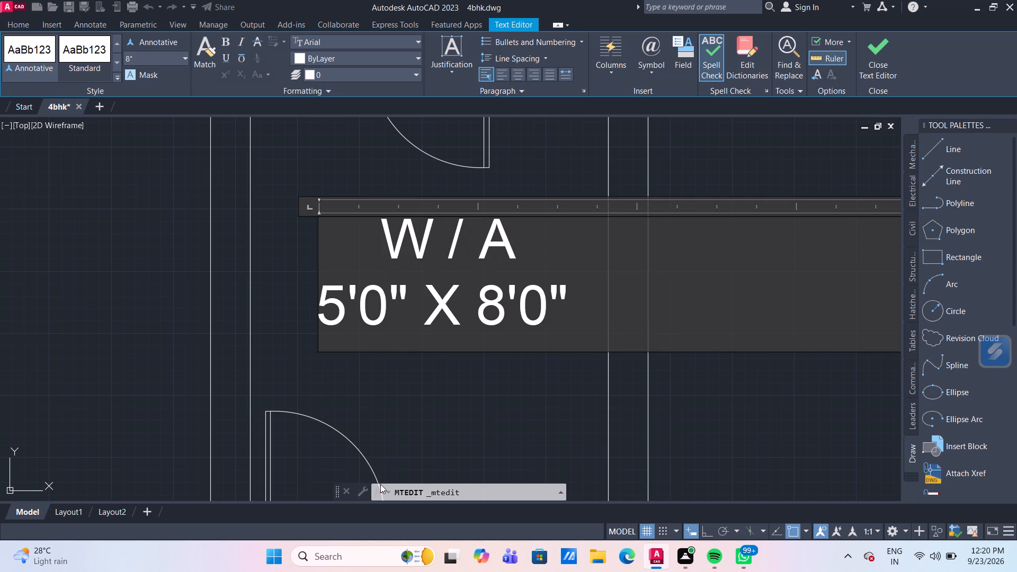
pyautogui.click(420, 439)
# Remove the spaces around the slash in the northeast room's label so its name reads W/A, and finish the text edit.
pyautogui.scroll(-4, 452, 397)
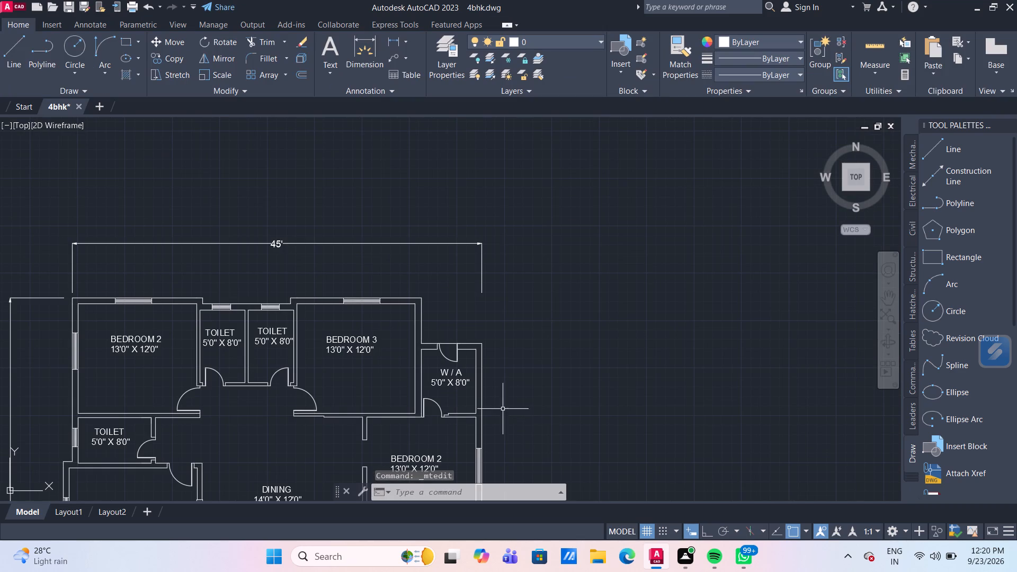
pyautogui.scroll(3, 445, 346)
pyautogui.moveTo(470, 386); pyautogui.dragTo(452, 324, button='middle')
pyautogui.scroll(1, 452, 327)
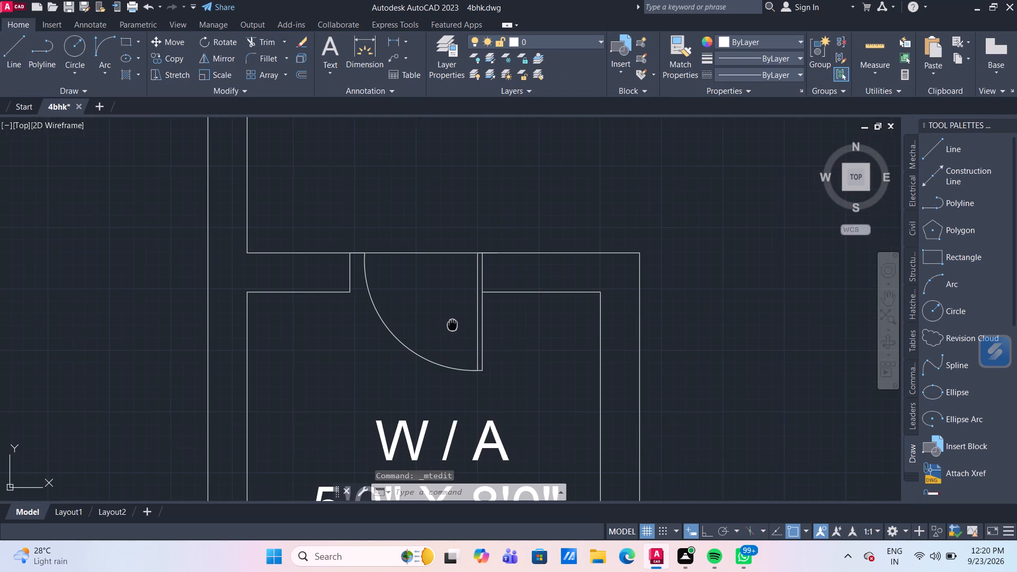
pyautogui.moveTo(477, 446); pyautogui.dragTo(463, 380, button='middle')
pyautogui.doubleClick(463, 382)
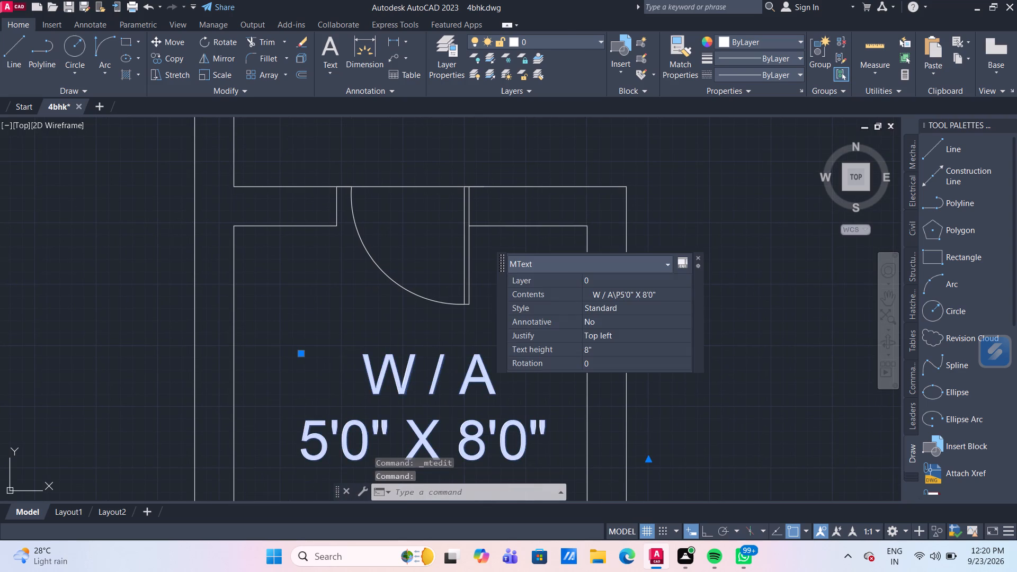
pyautogui.press('BackSpace')
pyautogui.press('Left')
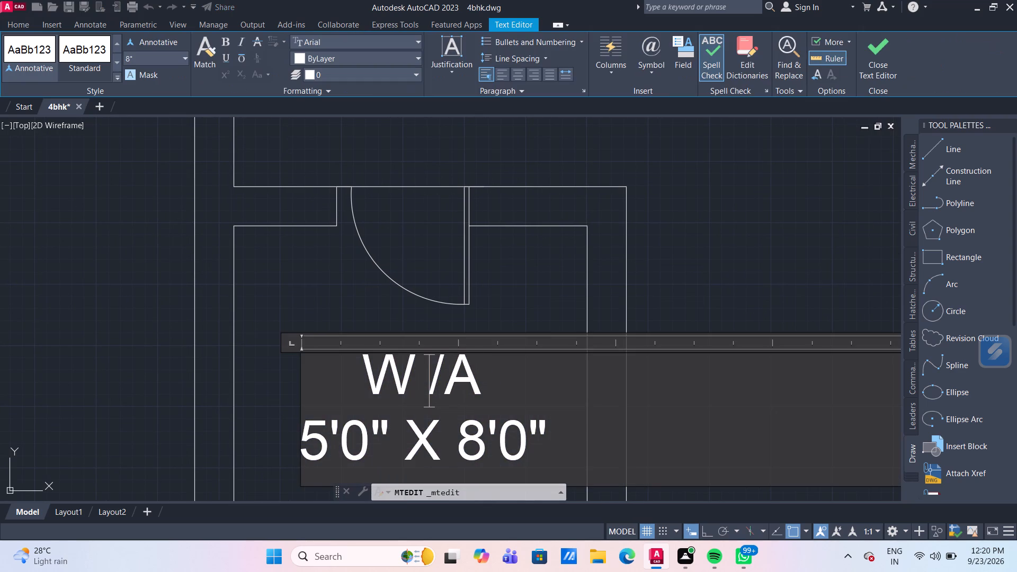
pyautogui.press('BackSpace')
pyautogui.click(539, 304)
# Replace BEDROOM 2 with KITCHEN in the label of the room directly south of the W/A.
pyautogui.scroll(-2, 513, 359)
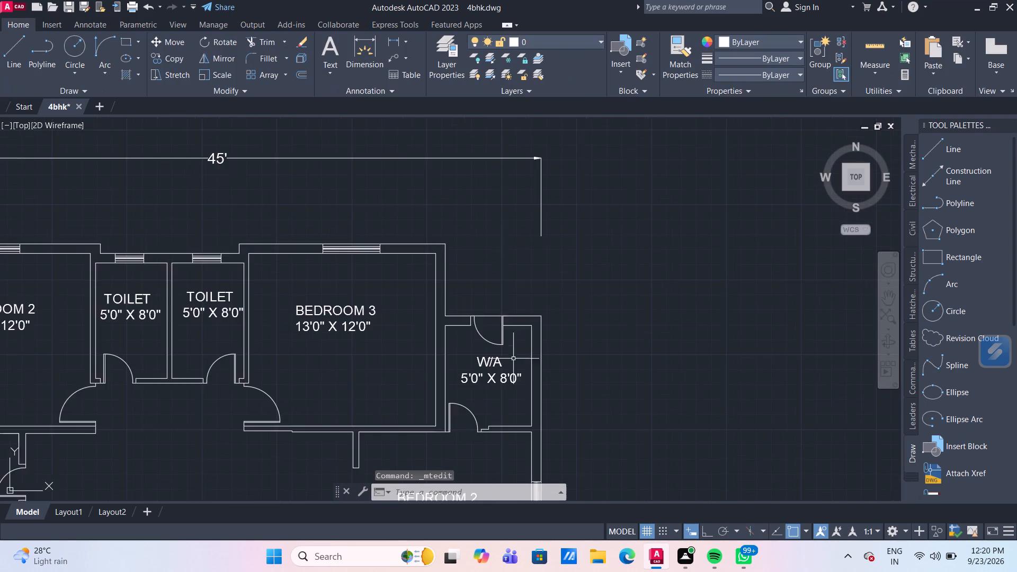
pyautogui.scroll(-2, 513, 359)
pyautogui.moveTo(507, 391); pyautogui.dragTo(568, 245, button='middle')
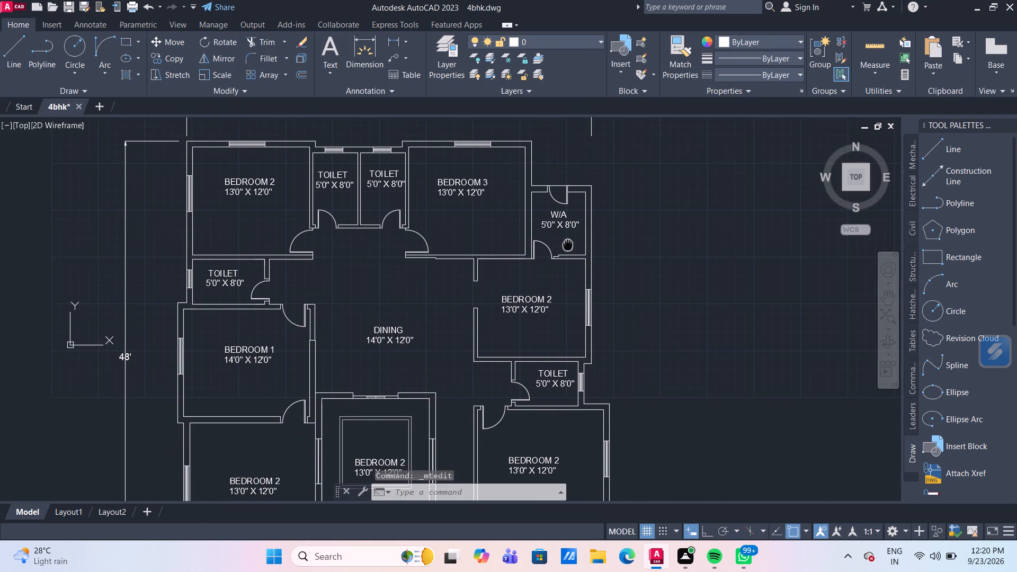
pyautogui.moveTo(568, 245); pyautogui.dragTo(568, 244, button='middle')
pyautogui.moveTo(394, 370); pyautogui.dragTo(416, 337, button='middle')
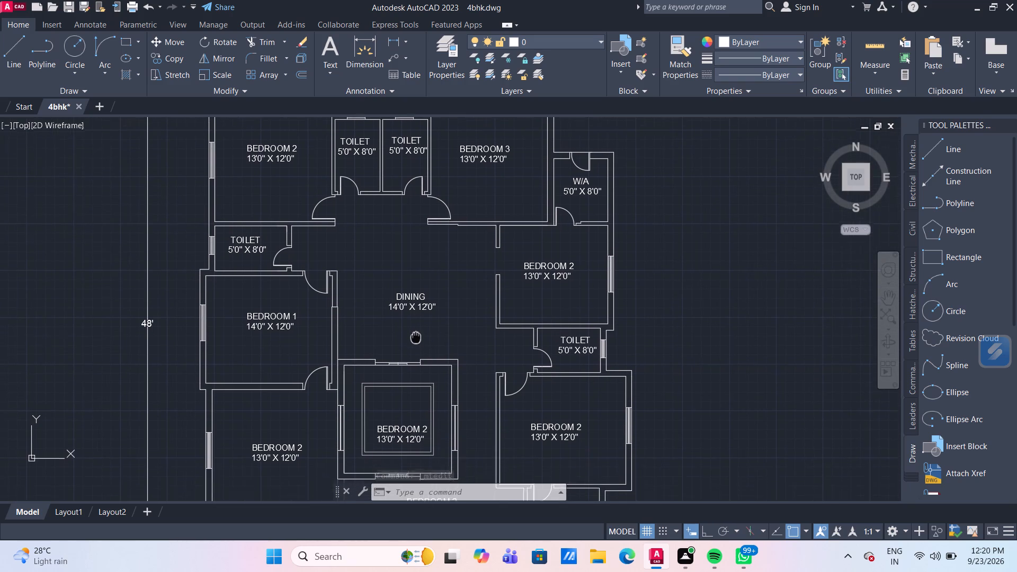
pyautogui.moveTo(416, 337); pyautogui.dragTo(416, 336, button='middle')
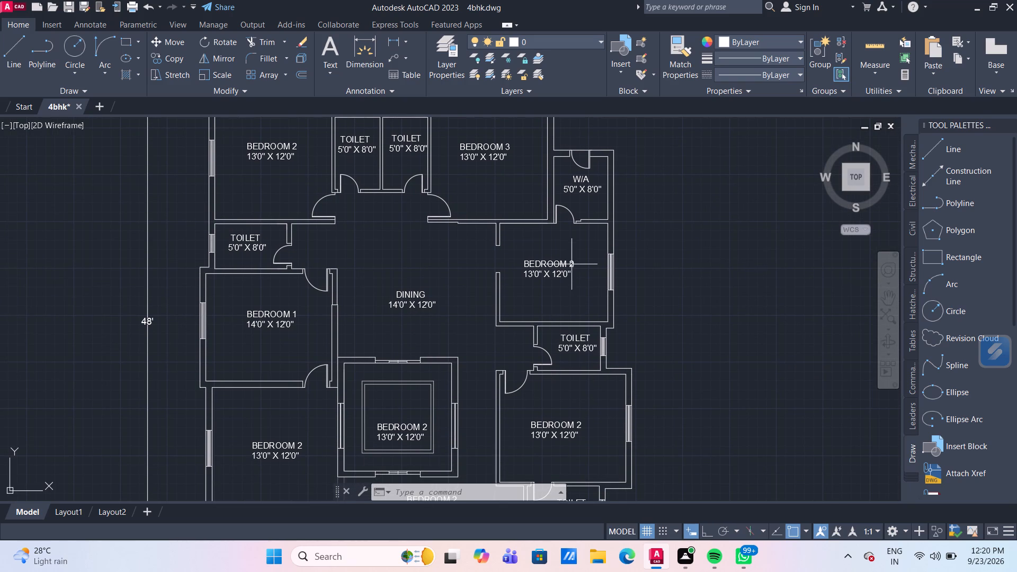
pyautogui.doubleClick(572, 264)
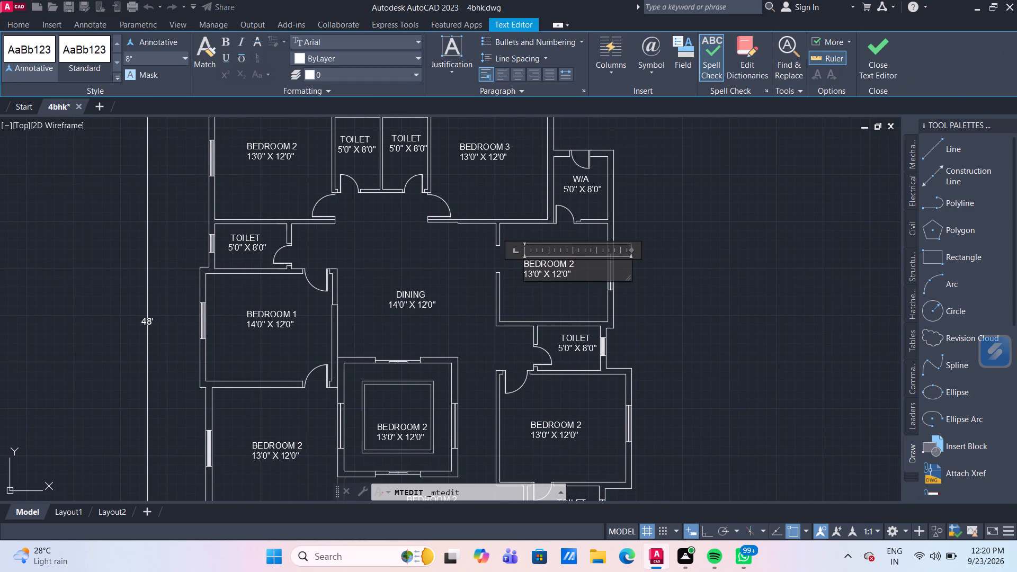
pyautogui.press('Right')
pyautogui.press('BackSpace')
pyautogui.press('BackSpace')
pyautogui.press('BackSpace')
pyautogui.press('BackSpace')
pyautogui.press('BackSpace')
pyautogui.press('BackSpace')
pyautogui.press('BackSpace')
pyautogui.press('BackSpace')
pyautogui.press('BackSpace')
pyautogui.press('BackSpace')
pyautogui.press('BackSpace')
pyautogui.press('BackSpace')
pyautogui.write('KITCHEN')
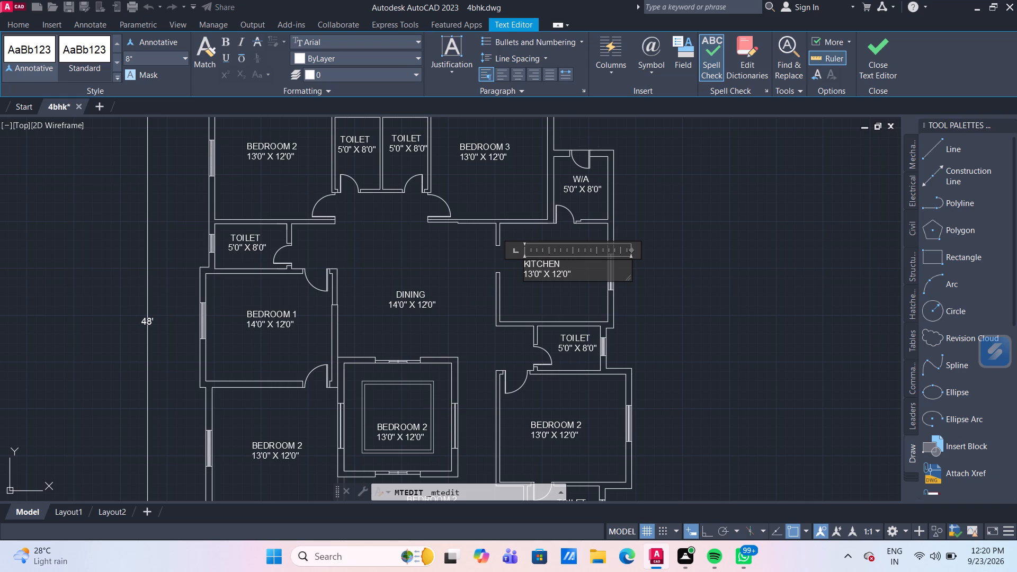
# Set the KITCHEN label's size line to 11'0" X 12'0" and finish the text edit.
pyautogui.scroll(2, 542, 263)
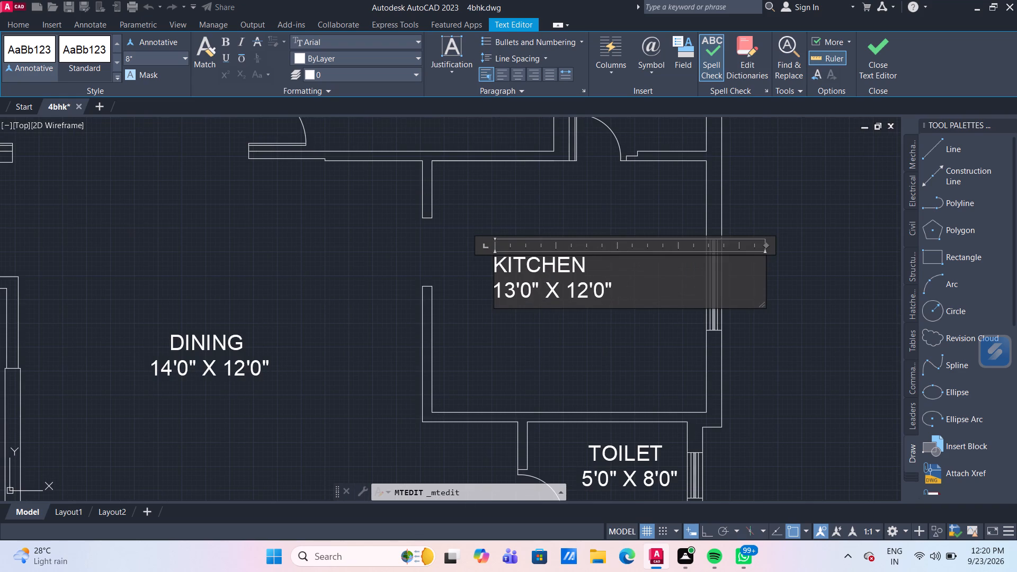
pyautogui.click(513, 286)
pyautogui.press('BackSpace')
pyautogui.press('1')
pyautogui.press('Right')
pyautogui.press('Right')
pyautogui.press('Right')
pyautogui.press('Right')
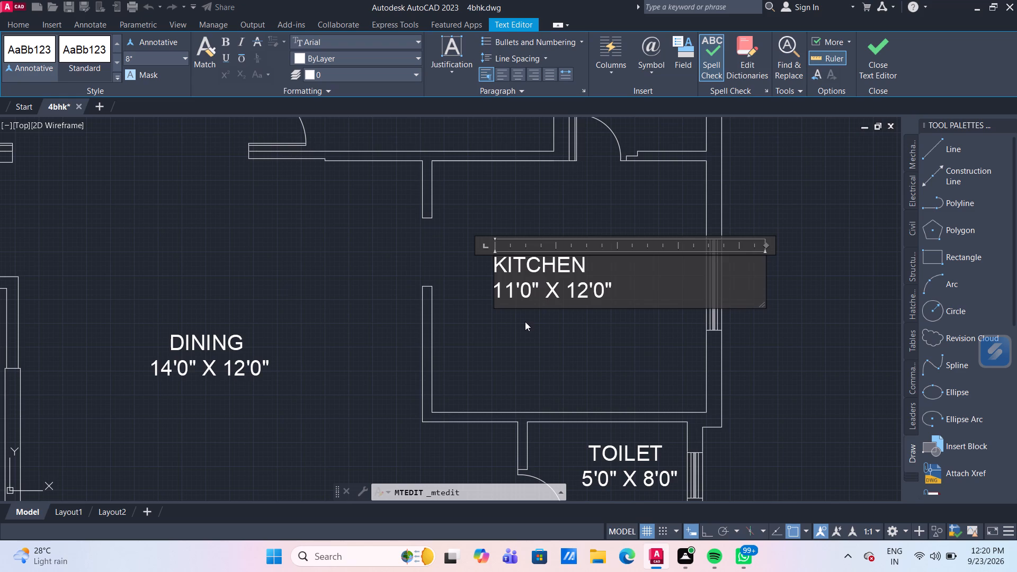
pyautogui.click(525, 321)
# Replace TOILET with PUJA in the label of the small room directly south of the kitchen.
pyautogui.scroll(-2, 709, 317)
pyautogui.moveTo(692, 351); pyautogui.dragTo(662, 284, button='middle')
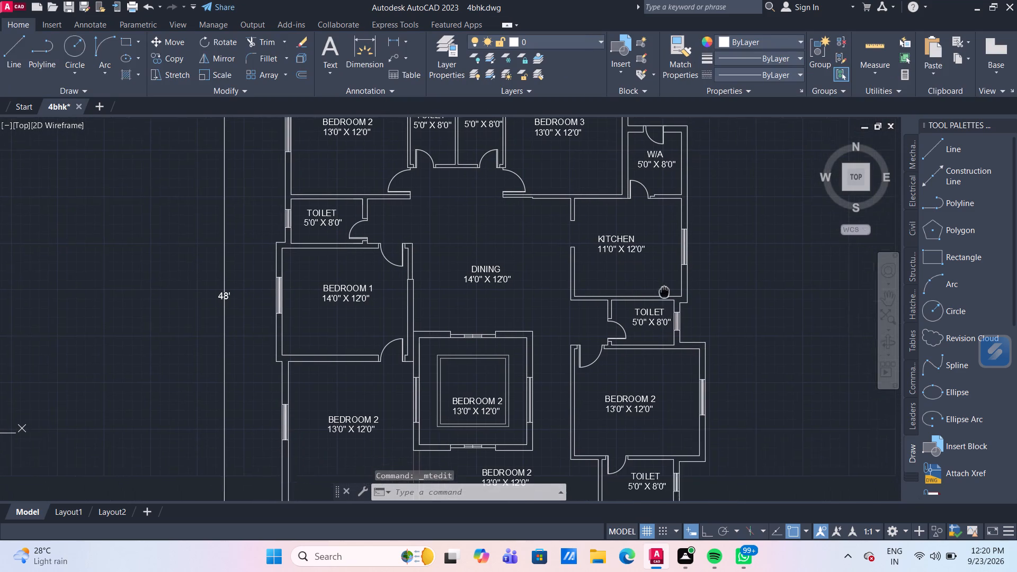
pyautogui.moveTo(662, 284); pyautogui.dragTo(654, 254, button='middle')
pyautogui.scroll(2, 643, 271)
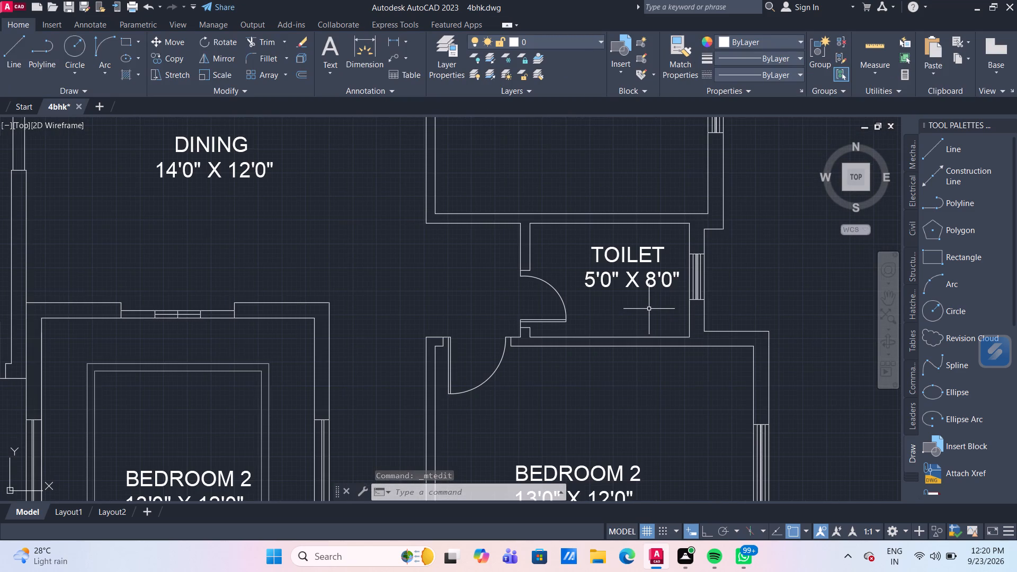
pyautogui.moveTo(649, 309); pyautogui.dragTo(624, 305, button='middle')
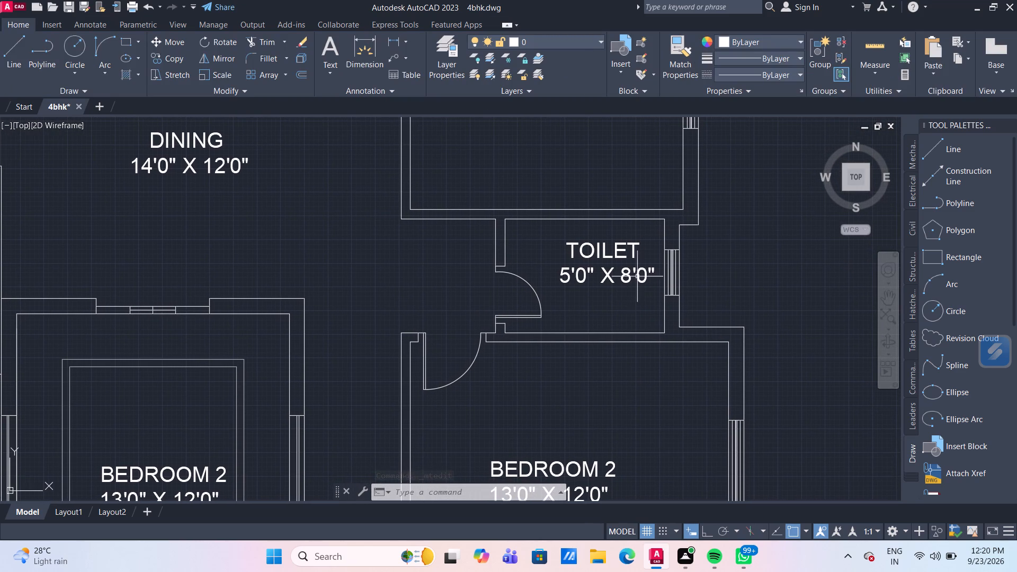
pyautogui.doubleClick(637, 256)
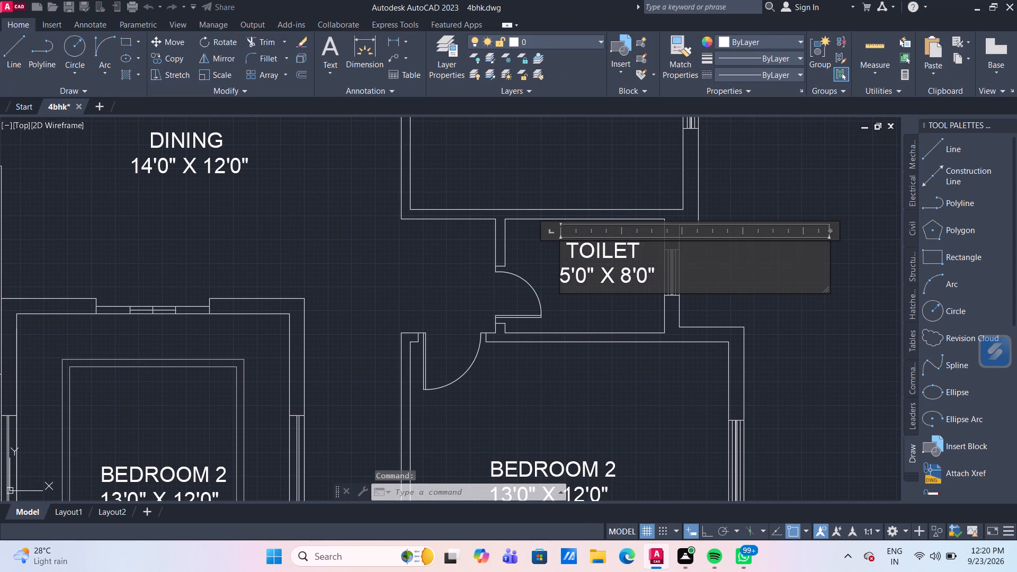
pyautogui.press('BackSpace')
pyautogui.press('BackSpace')
pyautogui.press('BackSpace')
pyautogui.press('BackSpace')
pyautogui.press('BackSpace')
pyautogui.press('BackSpace')
pyautogui.press('BackSpace')
pyautogui.press('BackSpace')
pyautogui.press('BackSpace')
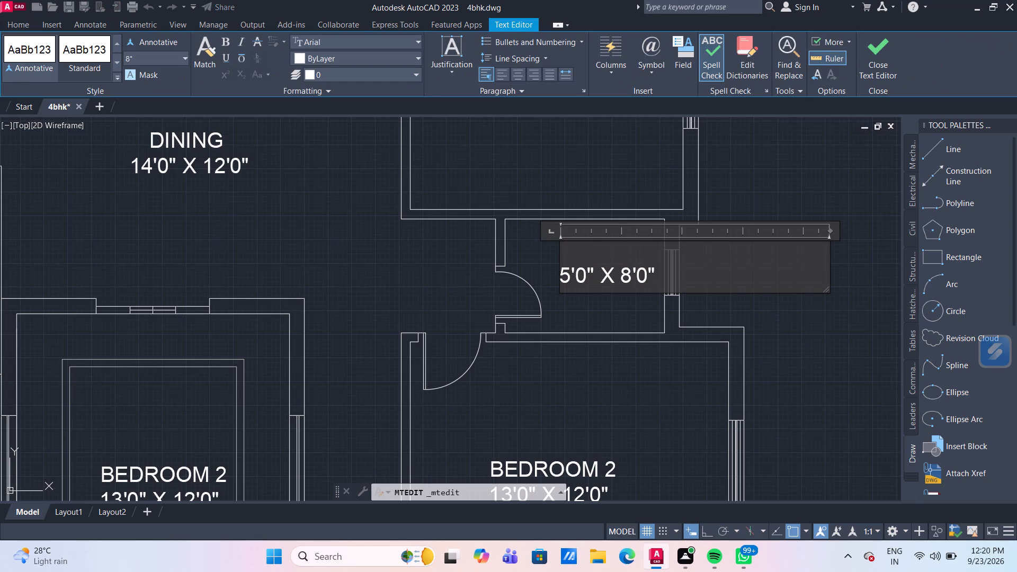
pyautogui.write('PUJA')
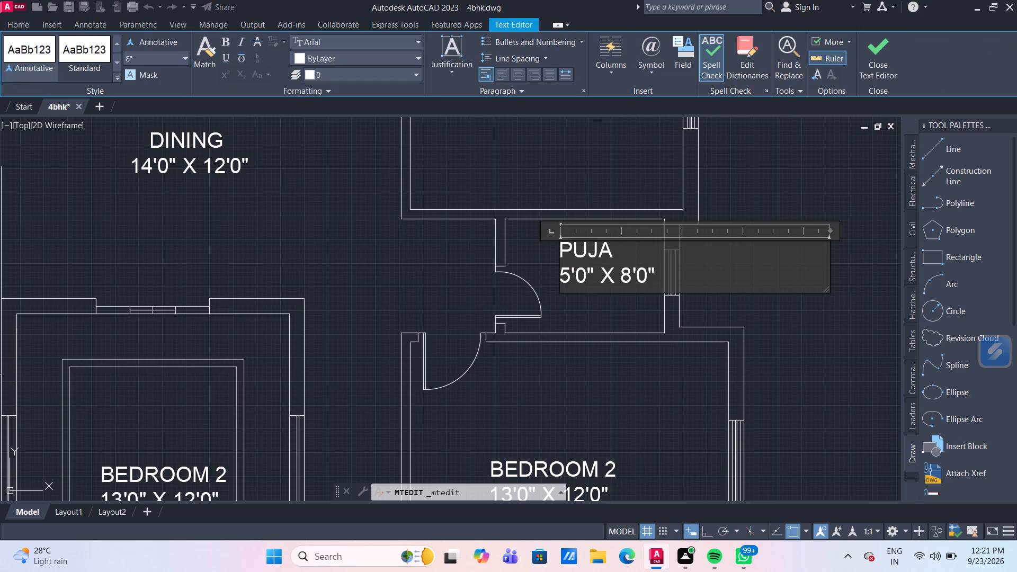
# Set the PUJA label's size line to 7'0" X 5'0" and finish the text edit.
pyautogui.click(567, 273)
pyautogui.press('BackSpace')
pyautogui.press('7')
pyautogui.press('Right')
pyautogui.press('Right')
pyautogui.press('Right')
pyautogui.press('Right')
pyautogui.press('Right')
pyautogui.press('Right')
pyautogui.press('Right')
pyautogui.press('BackSpace')
pyautogui.press('5')
pyautogui.click(615, 368)
# Rename the BEDROOM 2 label in the room south of the puja room as M.BEDROOM.
pyautogui.scroll(-3, 606, 325)
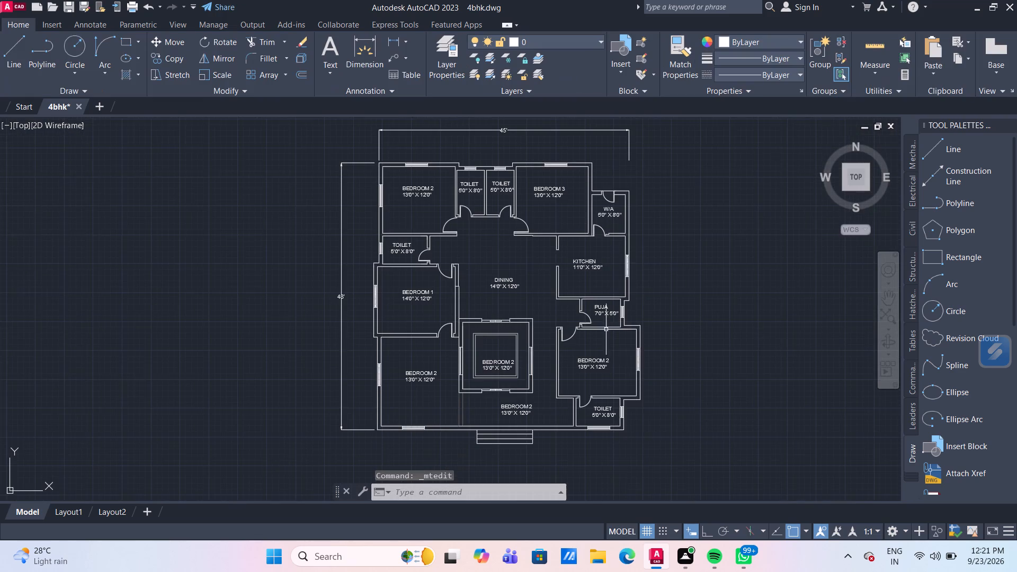
pyautogui.moveTo(606, 359); pyautogui.dragTo(592, 300, button='middle')
pyautogui.scroll(3, 591, 300)
pyautogui.moveTo(591, 300); pyautogui.dragTo(595, 275, button='middle')
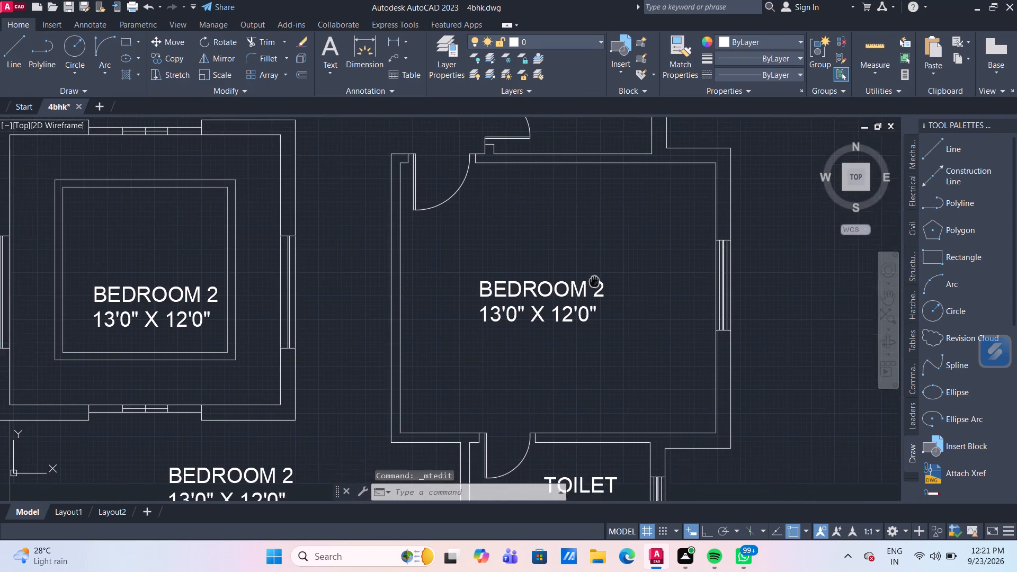
pyautogui.moveTo(595, 275); pyautogui.dragTo(627, 252, button='middle')
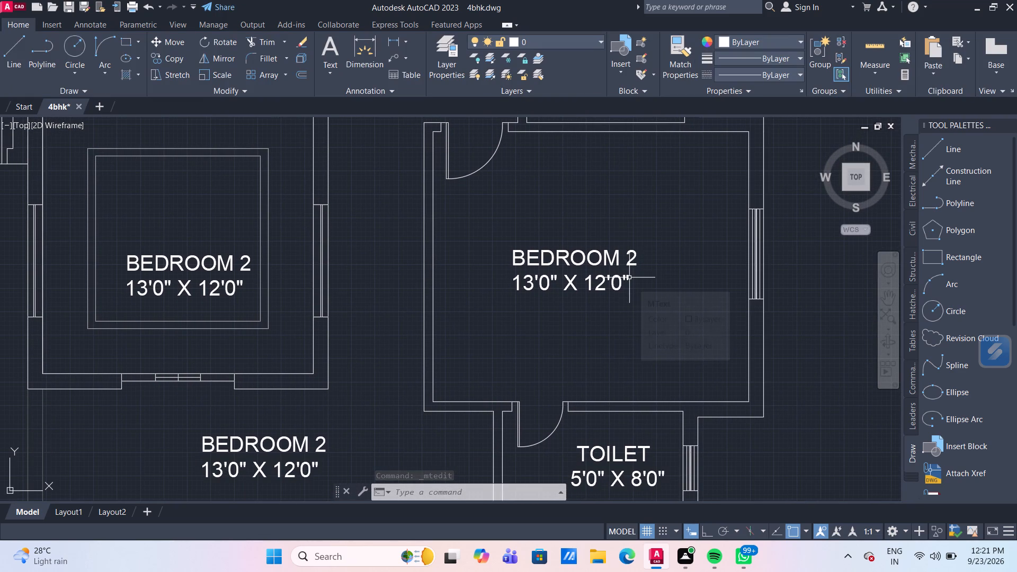
pyautogui.doubleClick(568, 259)
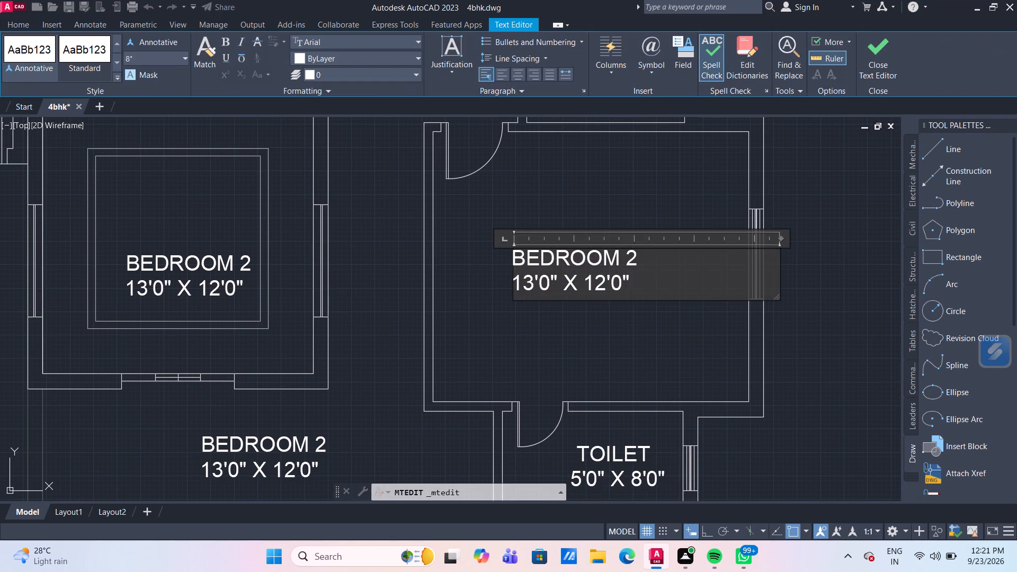
pyautogui.click(641, 260)
pyautogui.press('BackSpace')
pyautogui.press('Left')
pyautogui.press('Left')
pyautogui.press('Left')
pyautogui.press('Left')
pyautogui.press('Left')
pyautogui.press('Left')
pyautogui.press('Left')
pyautogui.press('Left')
pyautogui.write('M.')
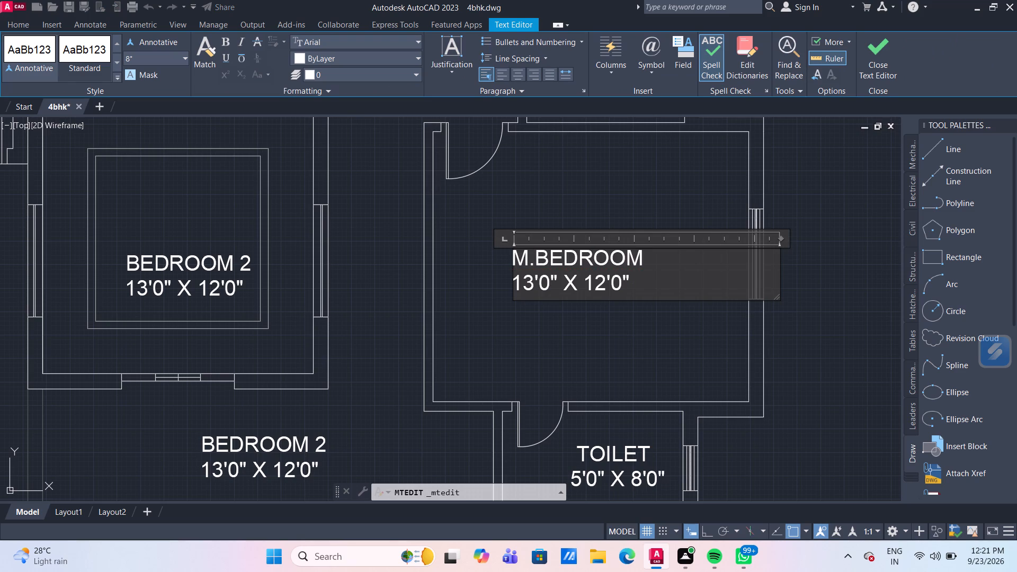
# Set the M.BEDROOM label's size line to 14'0" X 12'0" and finish the text edit.
pyautogui.click(534, 282)
pyautogui.press('BackSpace')
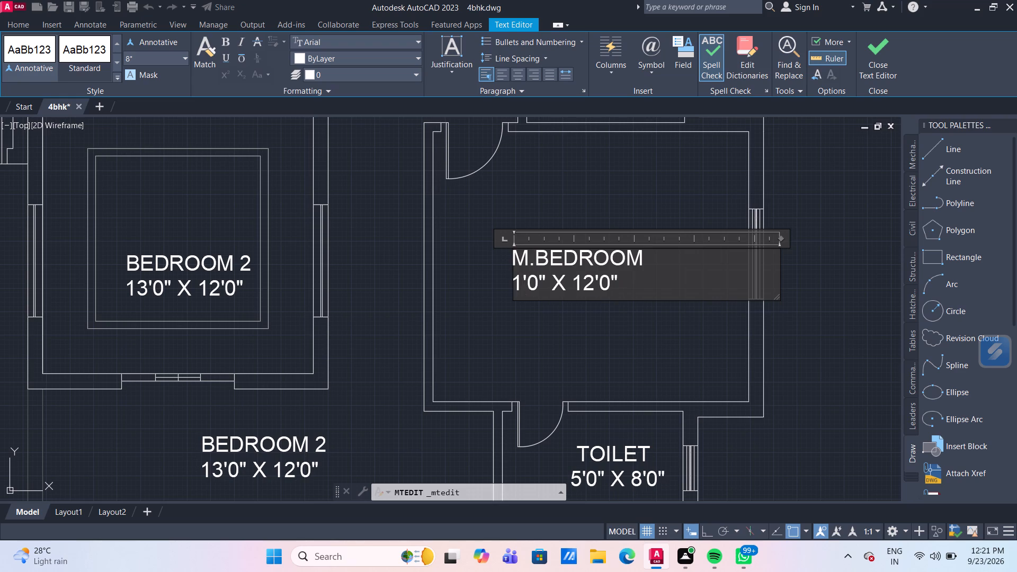
pyautogui.press('4')
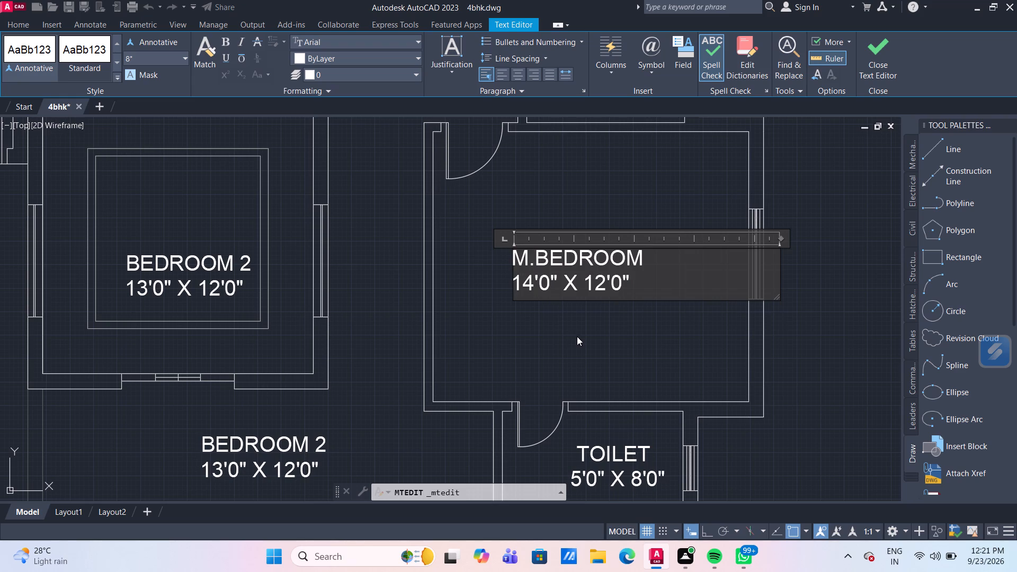
pyautogui.click(581, 337)
# Rename the BEDROOM 2 label in the central courtyard, north of the entrance steps, as NADUMUTTAM.
pyautogui.scroll(-1, 387, 416)
pyautogui.moveTo(387, 416); pyautogui.dragTo(423, 416, button='middle')
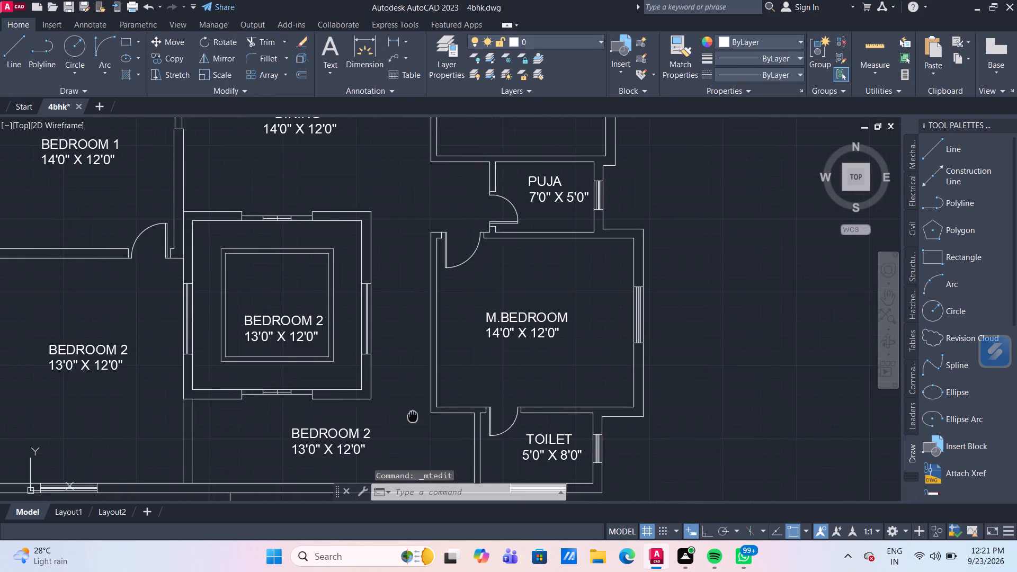
pyautogui.moveTo(423, 416); pyautogui.dragTo(603, 403, button='middle')
pyautogui.scroll(1, 490, 330)
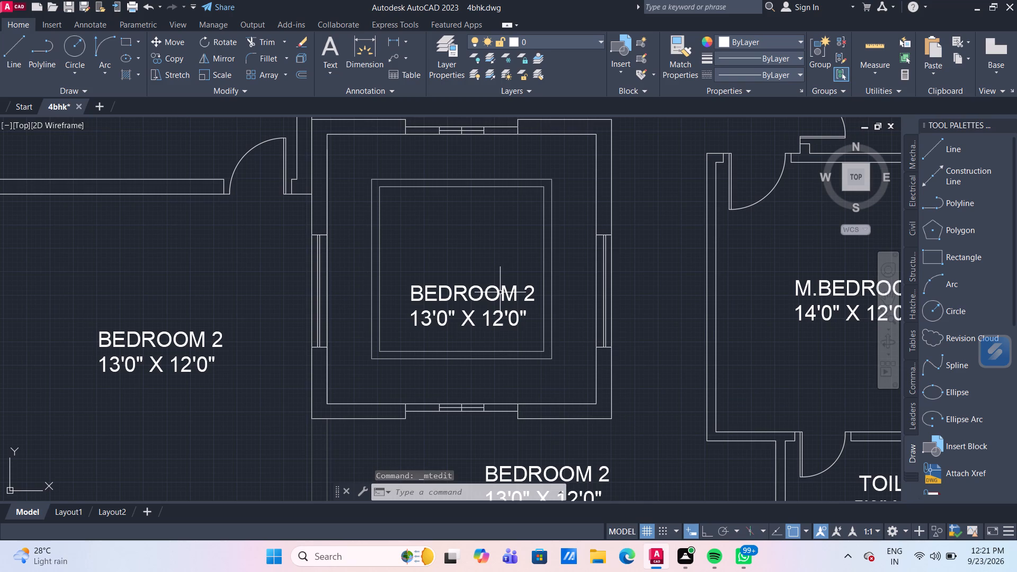
pyautogui.doubleClick(500, 292)
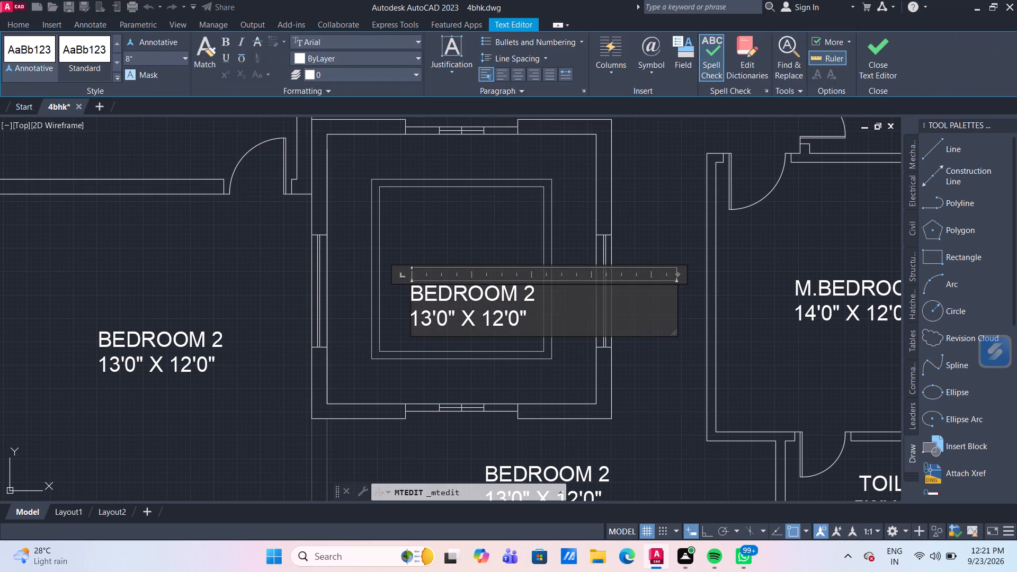
pyautogui.click(546, 285)
pyautogui.press('BackSpace')
pyautogui.press('BackSpace')
pyautogui.press('BackSpace')
pyautogui.press('BackSpace')
pyautogui.press('BackSpace')
pyautogui.press('BackSpace')
pyautogui.press('BackSpace')
pyautogui.press('BackSpace')
pyautogui.press('BackSpace')
pyautogui.press('BackSpace')
pyautogui.press('BackSpace')
pyautogui.press('BackSpace')
pyautogui.press('BackSpace')
pyautogui.press('BackSpace')
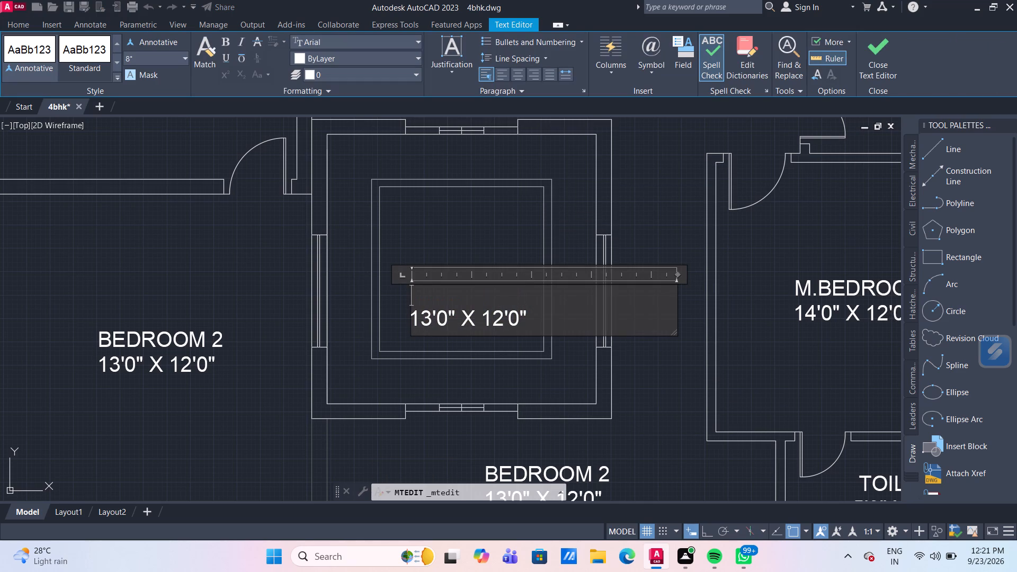
pyautogui.write('NA')
pyautogui.write('DUMUTTA')
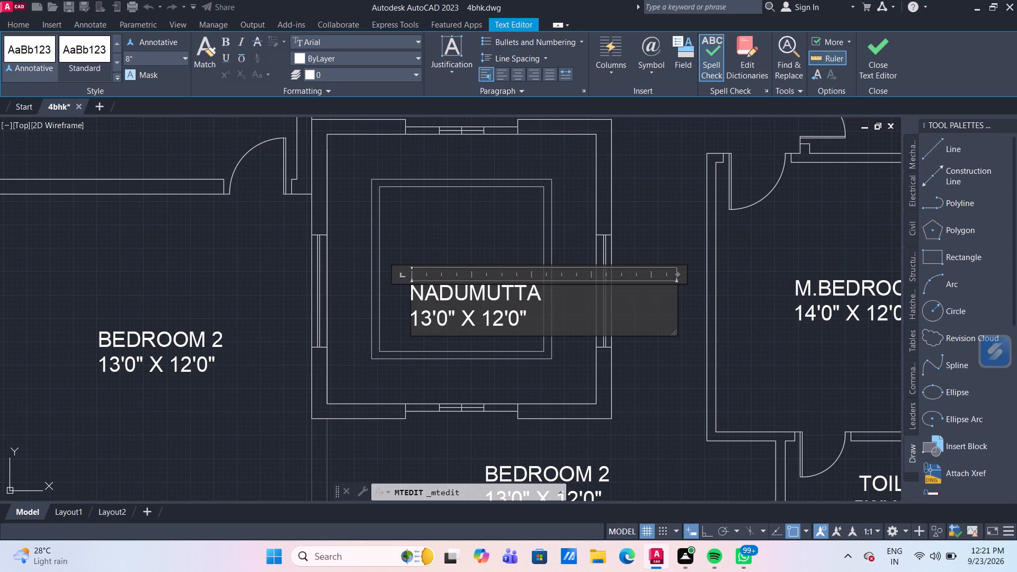
pyautogui.press('m')
# Set the NADUMUTTAM label's size line to 12'0" X 12'0" and finish the text edit.
pyautogui.click(431, 319)
pyautogui.press('BackSpace')
pyautogui.press('2')
pyautogui.click(435, 231)
# Move the NADUMUTTAM label about 2'-2" up and to the left so it sits centrally in the courtyard's inner square.
pyautogui.click(473, 297)
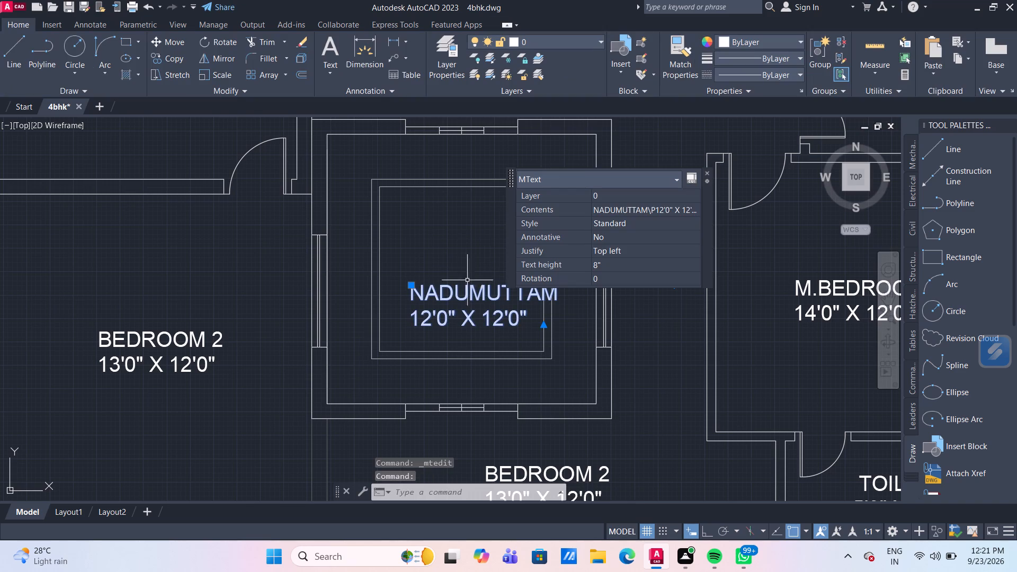
pyautogui.press('m')
pyautogui.press('Return')
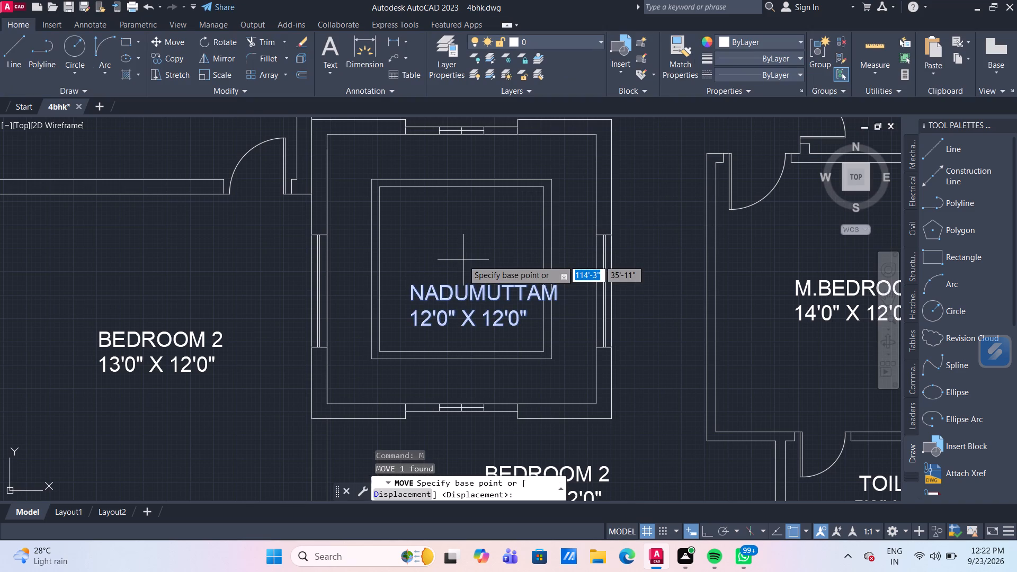
pyautogui.click(481, 292)
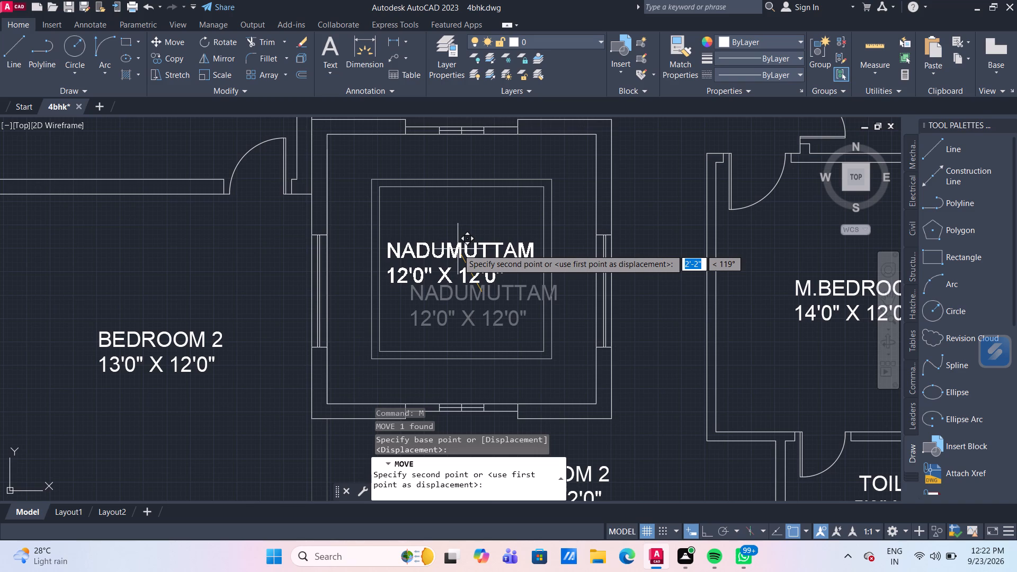
pyautogui.click(458, 249)
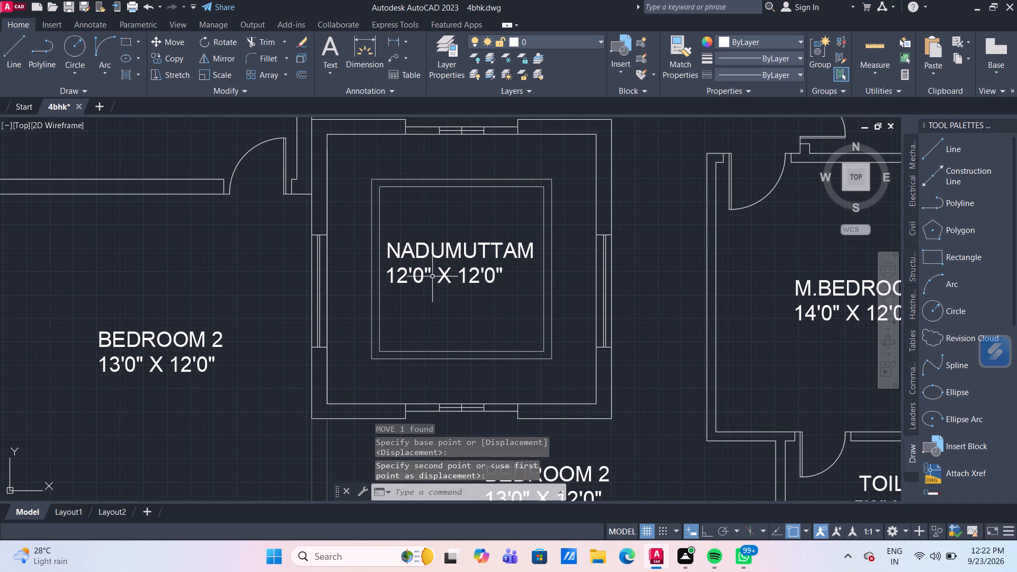
# Indent the NADUMUTTAM label's size line by three spaces to centre it under the name, and finish the edit.
pyautogui.doubleClick(394, 273)
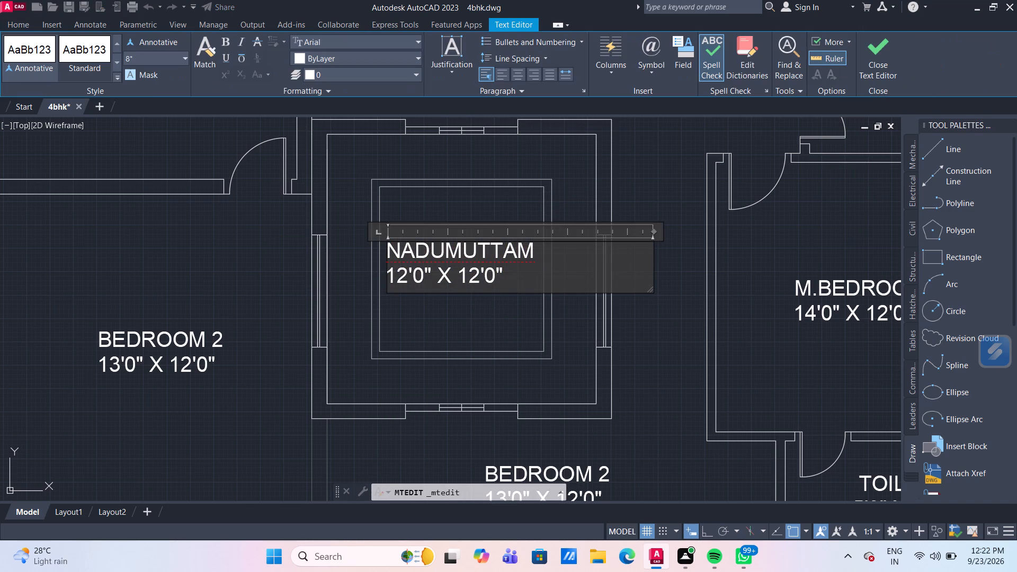
pyautogui.press('Left')
pyautogui.press('space')
pyautogui.press('space')
pyautogui.press('space')
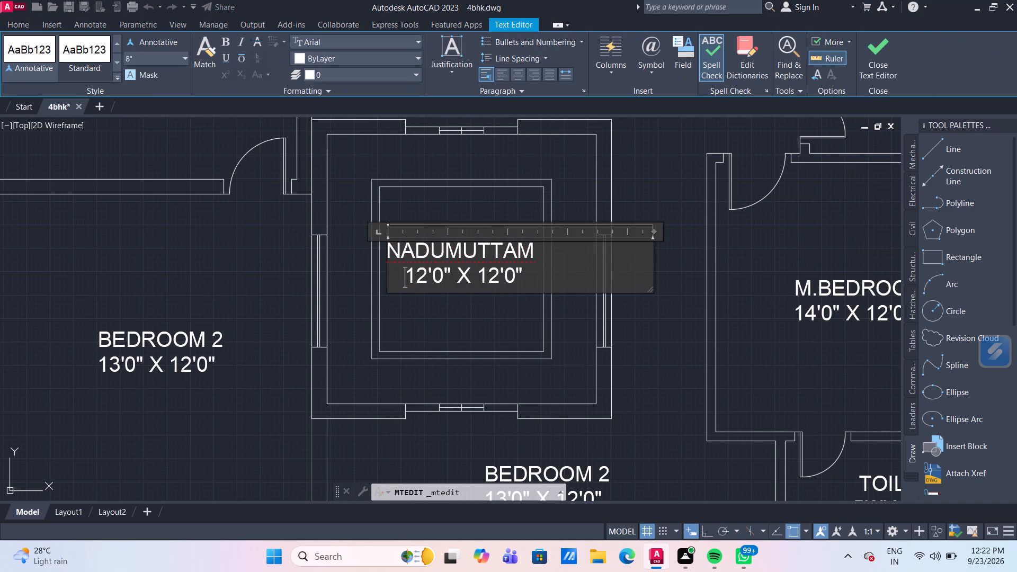
pyautogui.click(453, 321)
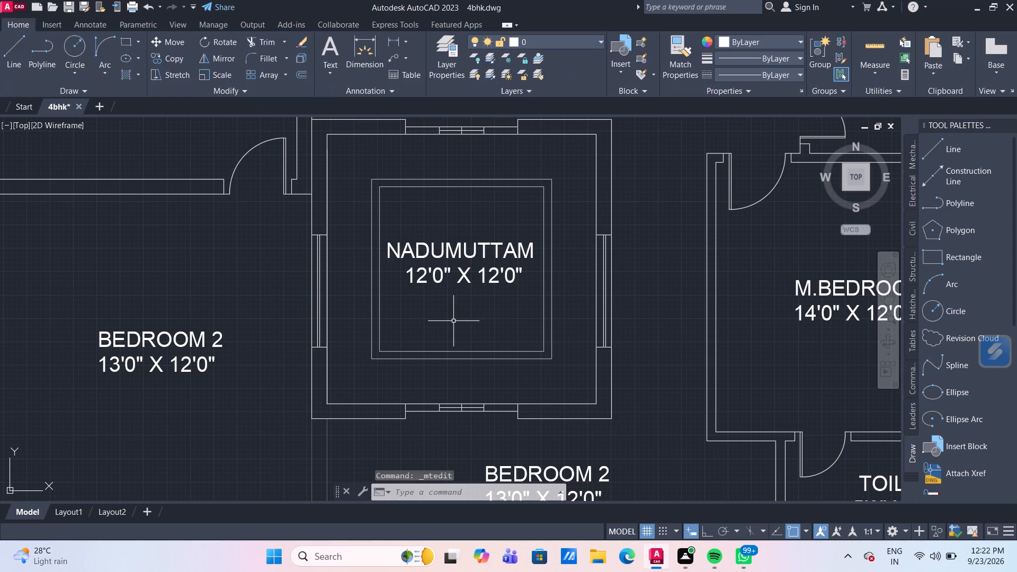
# Replace BEDROOM 2 with SITOUT in the label of the space directly south of the courtyard.
pyautogui.scroll(-2, 453, 321)
pyautogui.scroll(2, 492, 395)
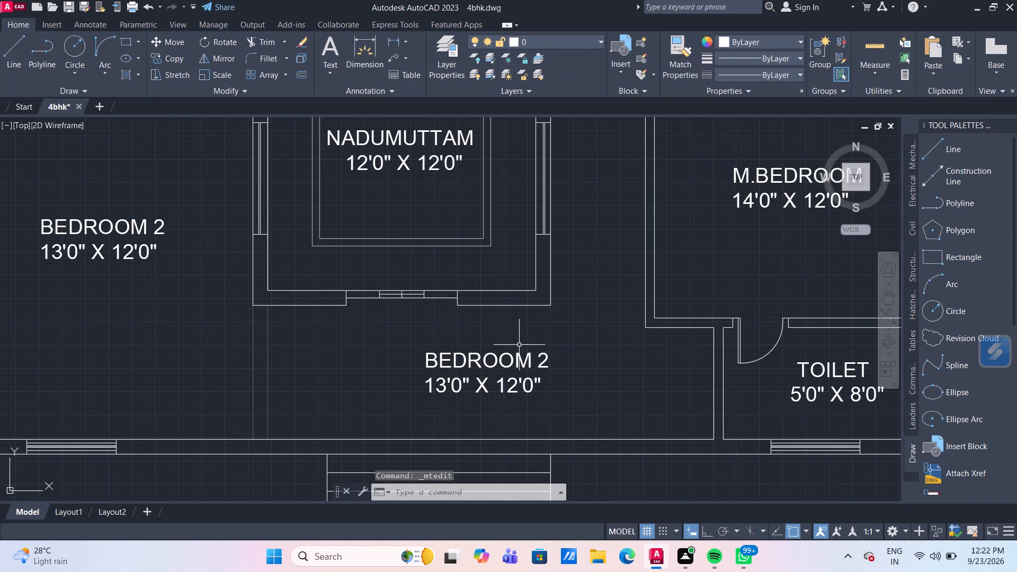
pyautogui.doubleClick(522, 355)
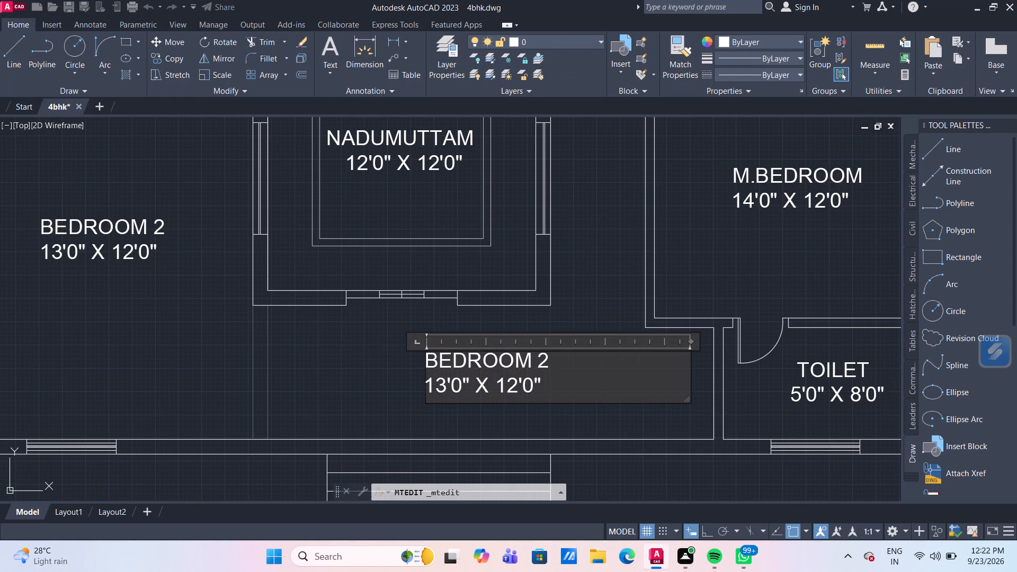
pyautogui.press('Right')
pyautogui.press('Right')
pyautogui.press('Right')
pyautogui.press('Right')
pyautogui.press('Right')
pyautogui.press('Right')
pyautogui.press('Right')
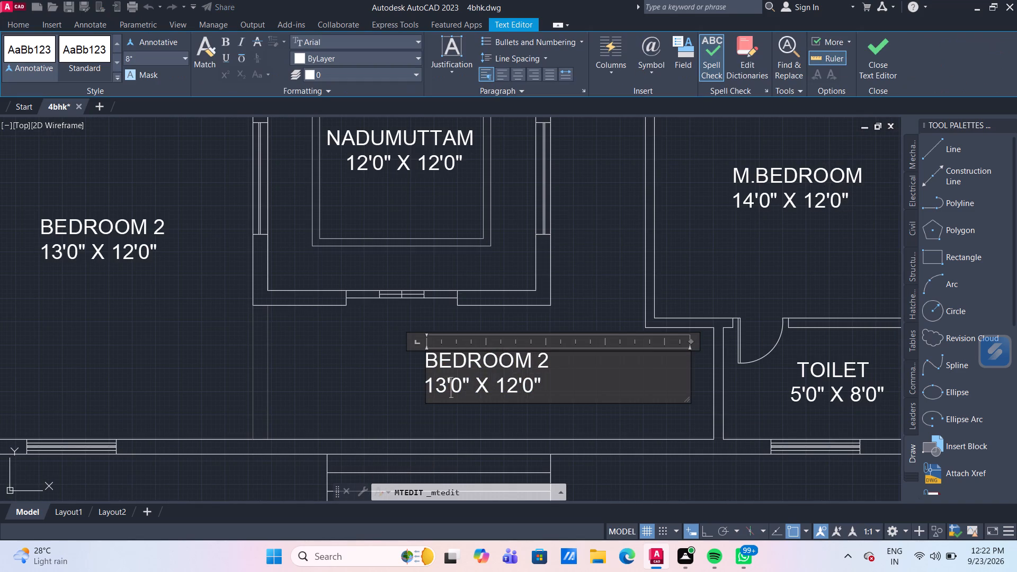
pyautogui.click(570, 362)
pyautogui.press('BackSpace')
pyautogui.press('BackSpace')
pyautogui.press('BackSpace')
pyautogui.press('BackSpace')
pyautogui.press('BackSpace')
pyautogui.press('BackSpace')
pyautogui.press('BackSpace')
pyautogui.press('BackSpace')
pyautogui.press('BackSpace')
pyautogui.press('BackSpace')
pyautogui.write('SITOUT')
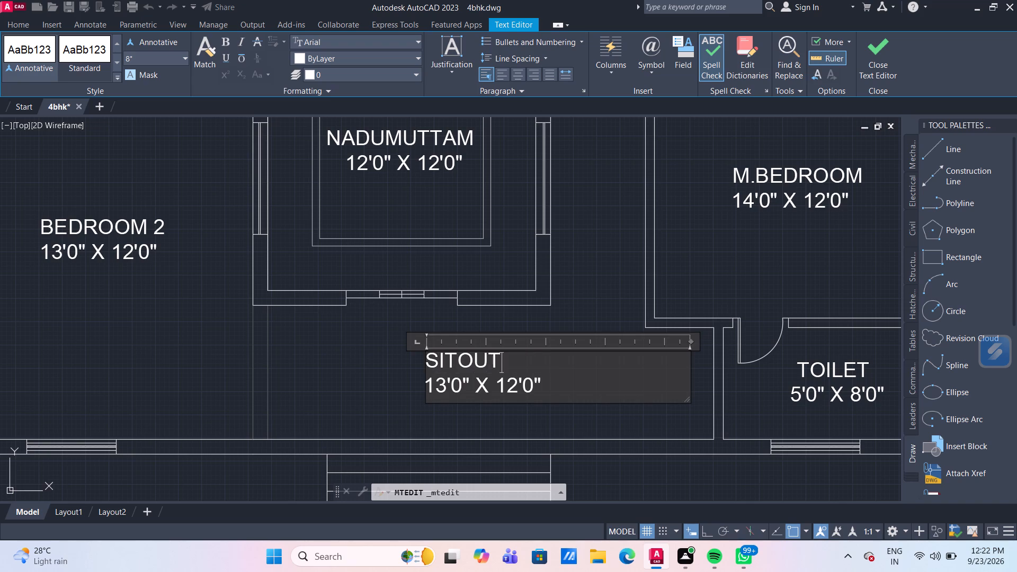
# Indent the SITOUT name by three spaces to centre it above its size line.
pyautogui.click(430, 369)
pyautogui.press('space')
pyautogui.press('space')
pyautogui.press('space')
pyautogui.press('space')
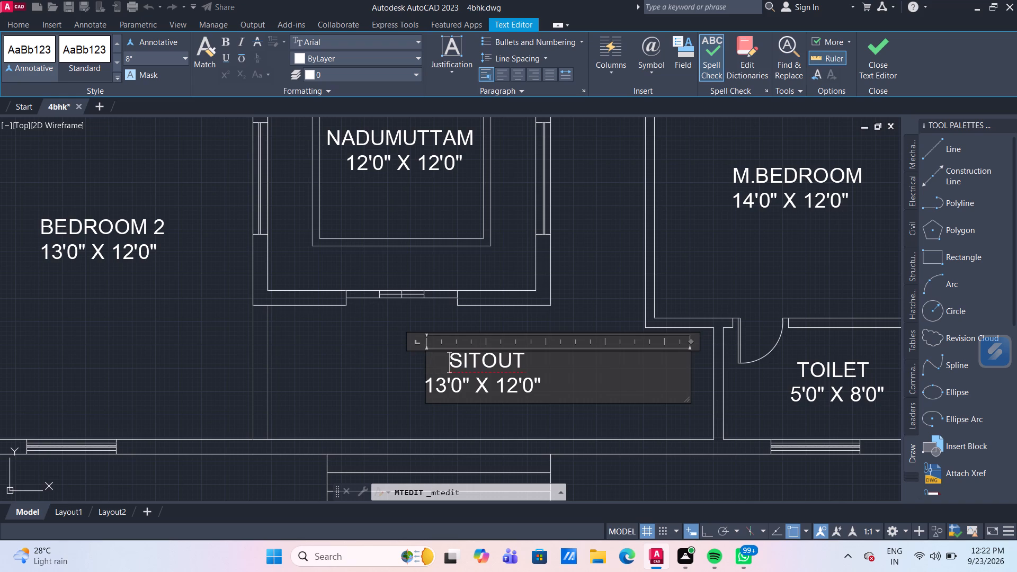
pyautogui.press('BackSpace')
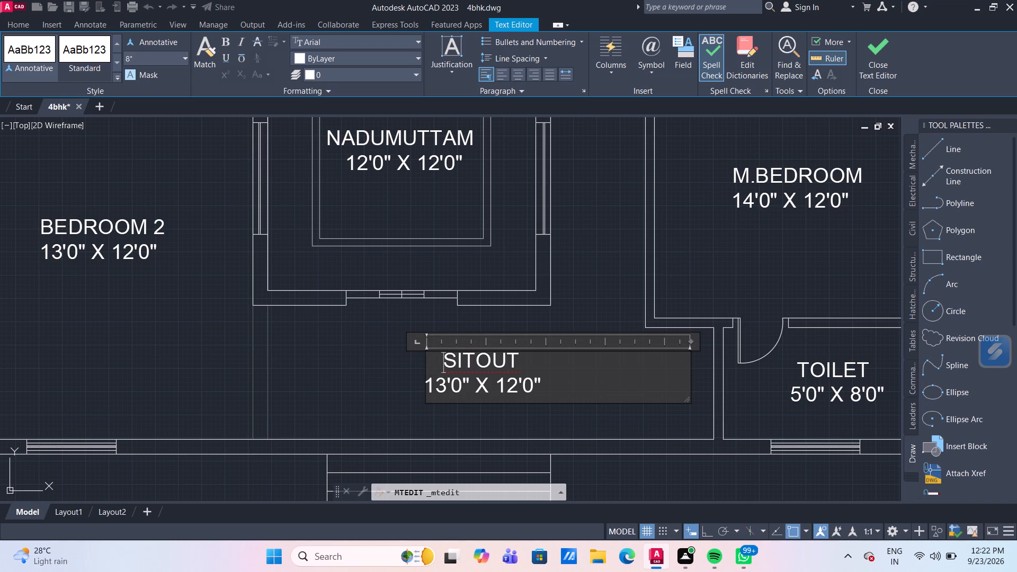
# Set the SITOUT label's size line to 20'0" X 6'0" and finish the text edit.
pyautogui.click(447, 390)
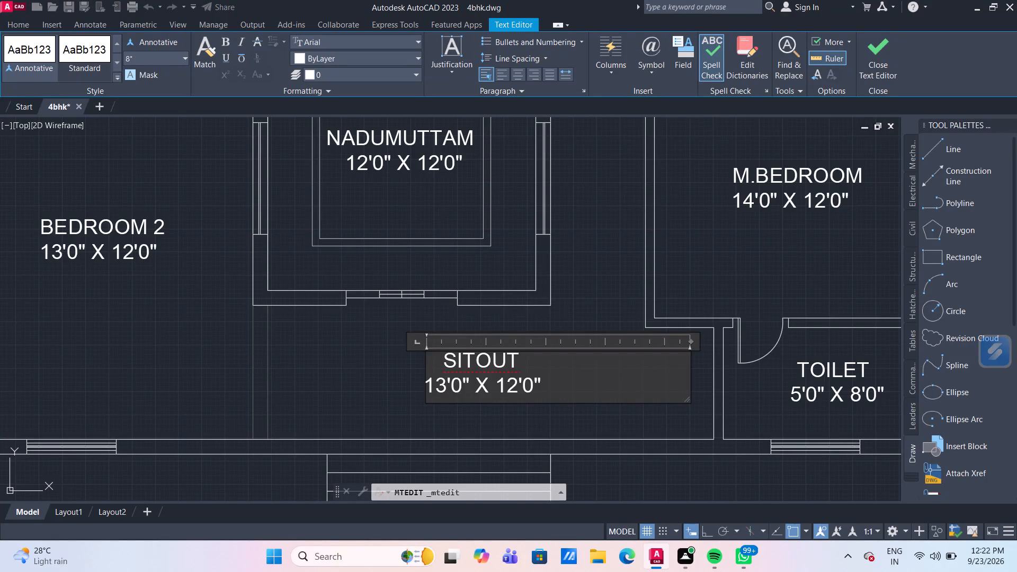
pyautogui.press('BackSpace')
pyautogui.press('BackSpace')
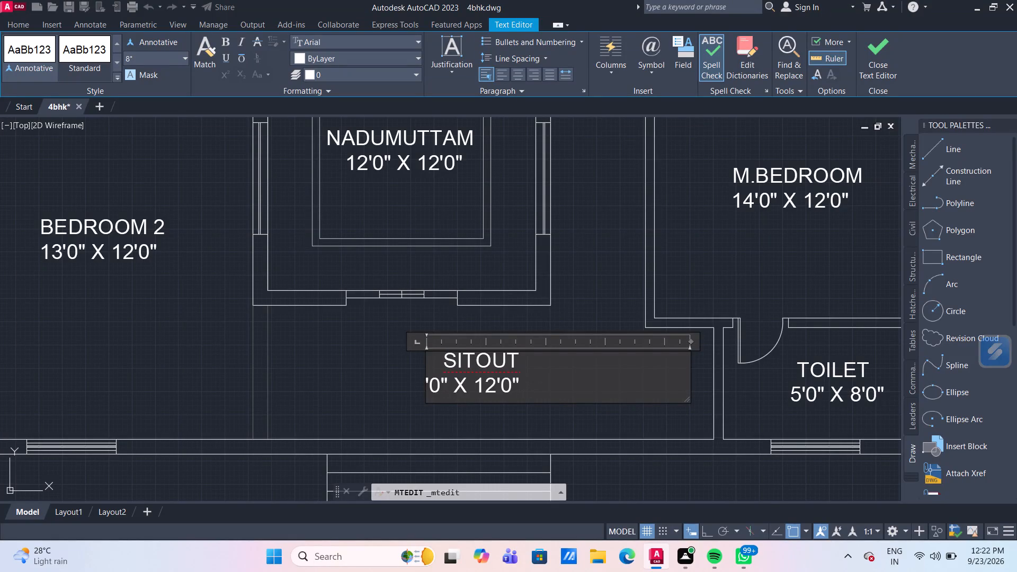
pyautogui.write('20')
pyautogui.press('Right')
pyautogui.press('Right')
pyautogui.press('Right')
pyautogui.press('Right')
pyautogui.press('Right')
pyautogui.press('Right')
pyautogui.press('Right')
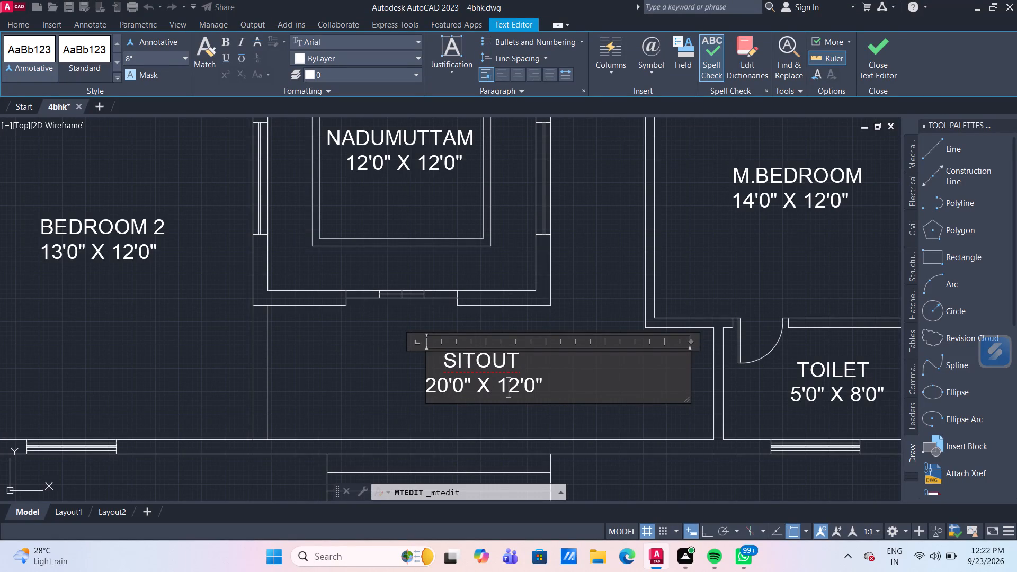
pyautogui.press('Right')
pyautogui.press('BackSpace')
pyautogui.press('BackSpace')
pyautogui.press('6')
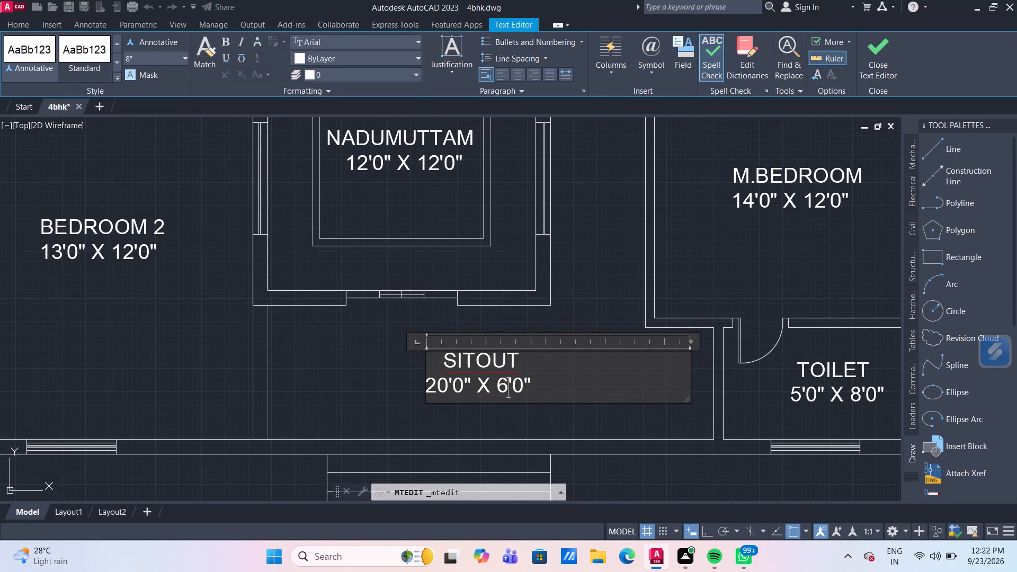
pyautogui.click(496, 419)
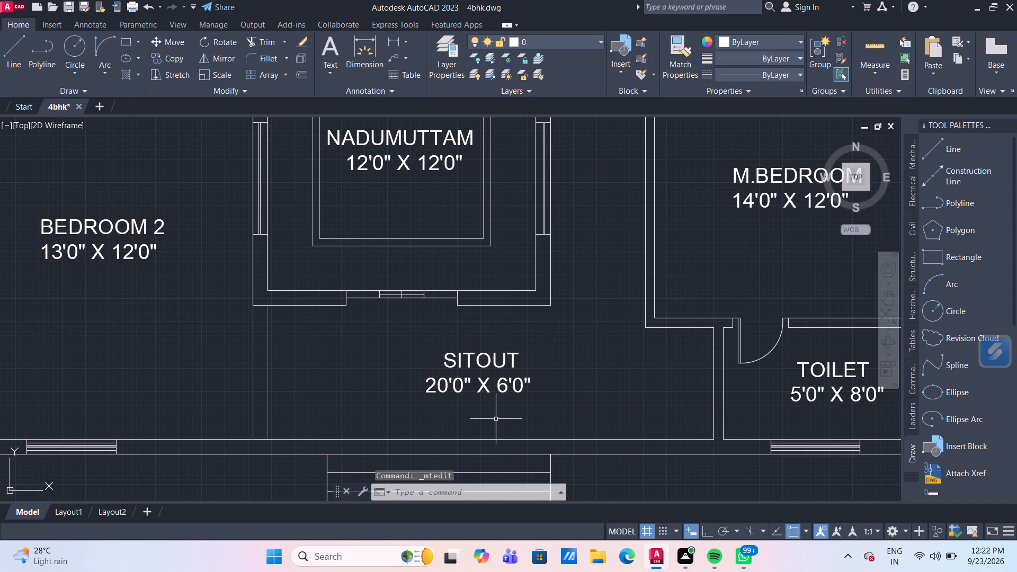
# Offset the east edge line of the entrance steps 8" inward, south of the sitout.
pyautogui.scroll(-2, 532, 406)
pyautogui.moveTo(586, 386); pyautogui.dragTo(575, 343, button='middle')
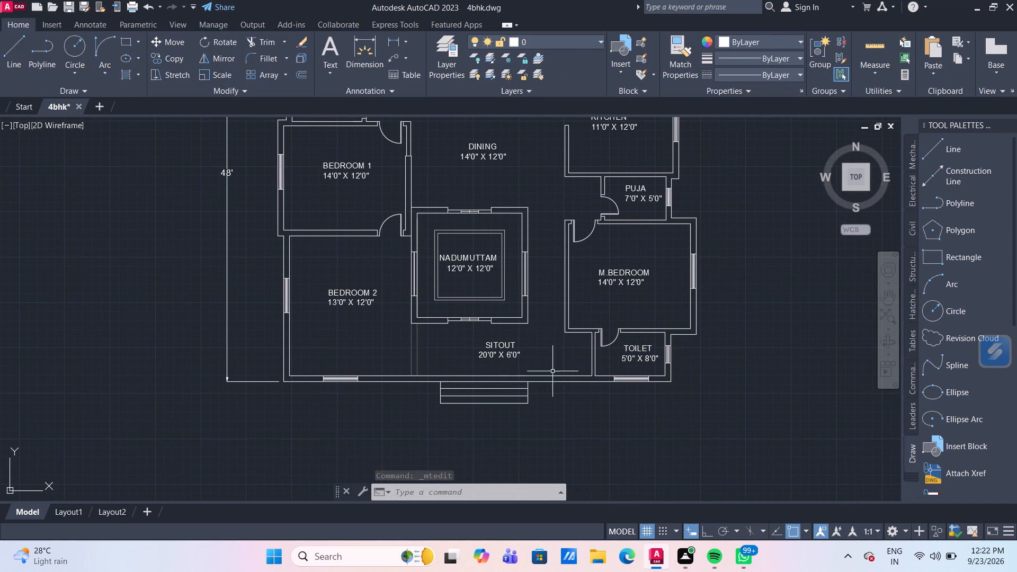
pyautogui.scroll(3, 475, 377)
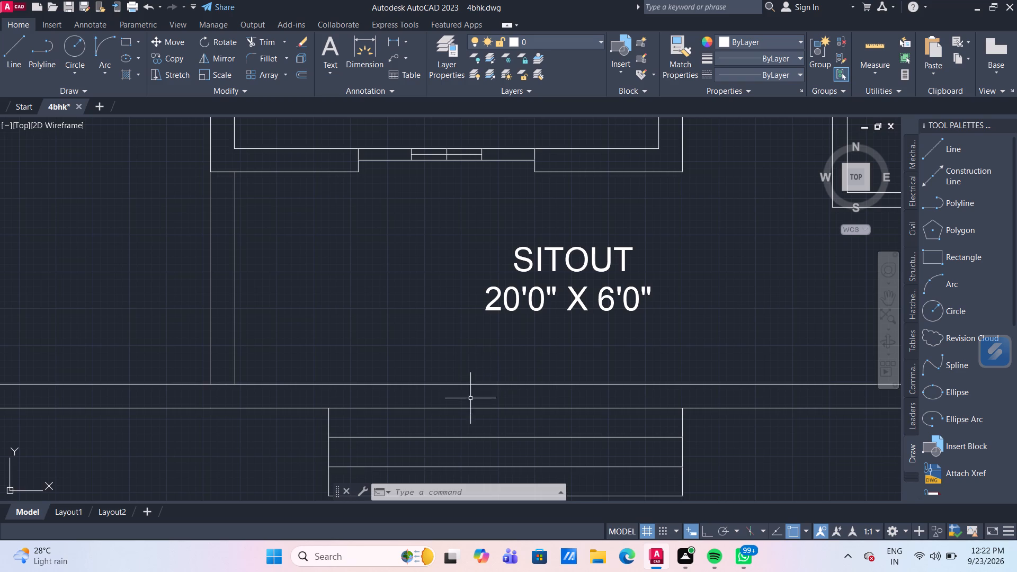
pyautogui.moveTo(475, 403); pyautogui.dragTo(452, 289, button='middle')
pyautogui.moveTo(706, 365); pyautogui.dragTo(620, 317, button='middle')
pyautogui.press('o')
pyautogui.press('Return')
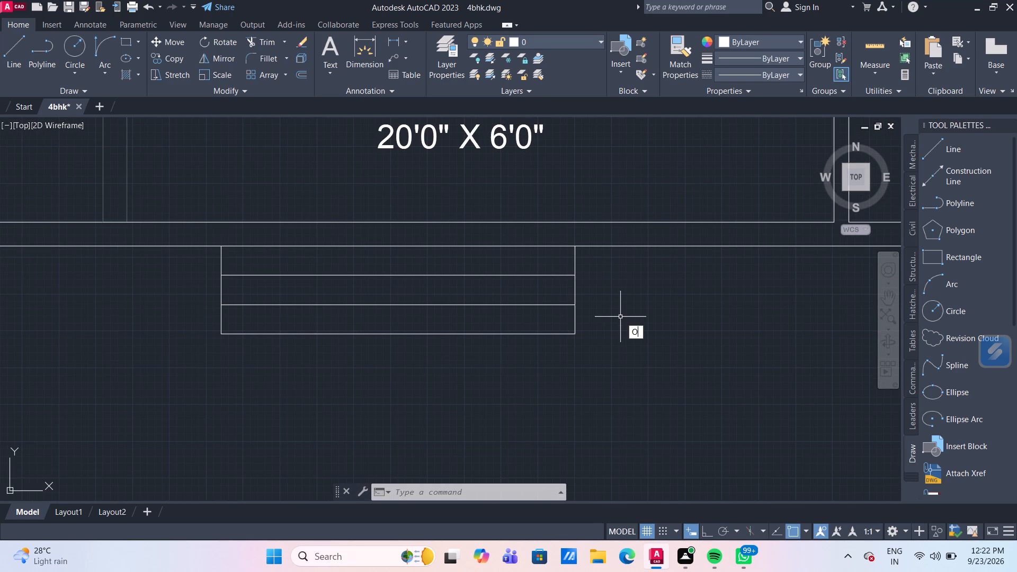
pyautogui.press('Return')
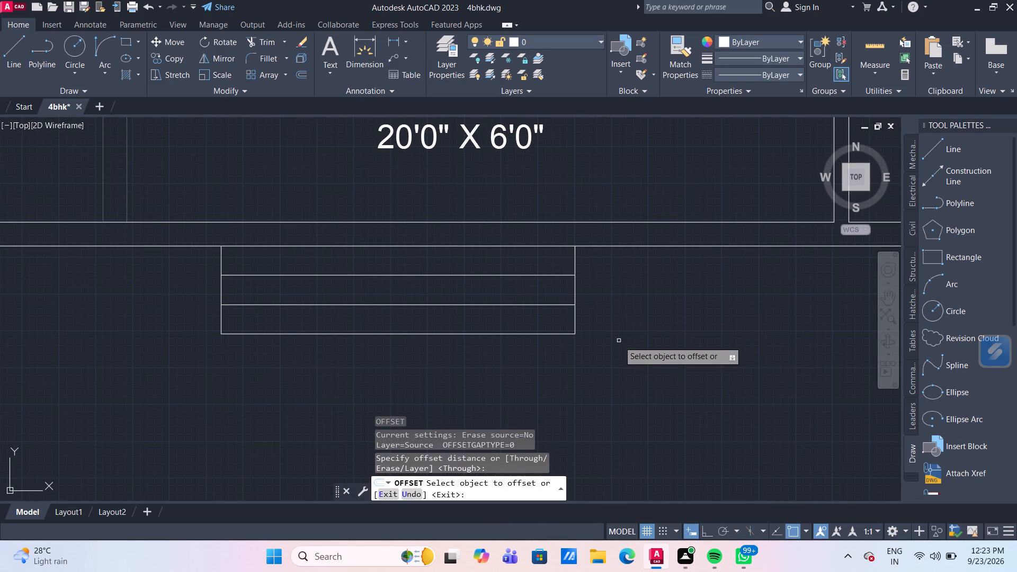
pyautogui.click(574, 292)
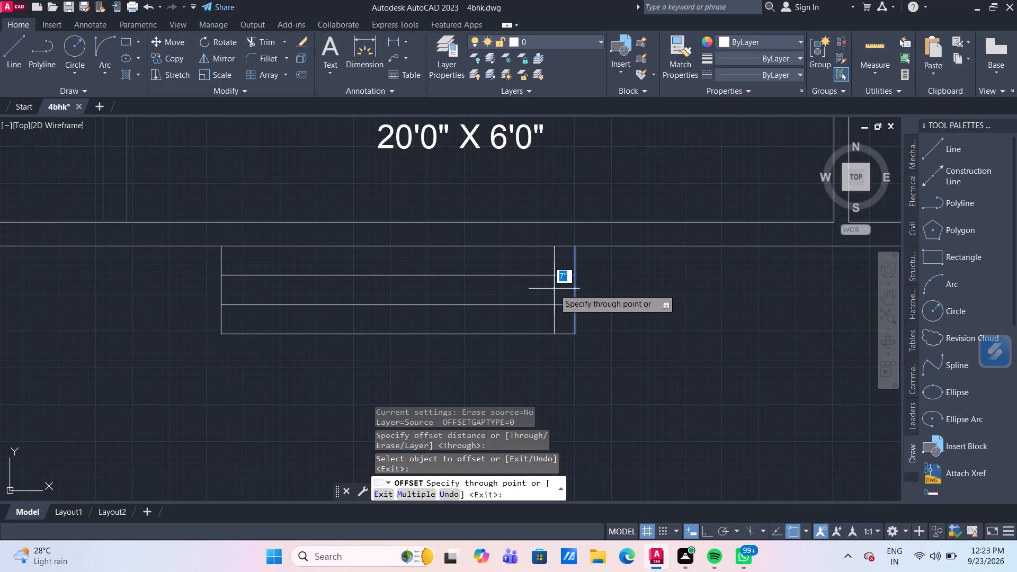
pyautogui.write('8"')
pyautogui.press('Return')
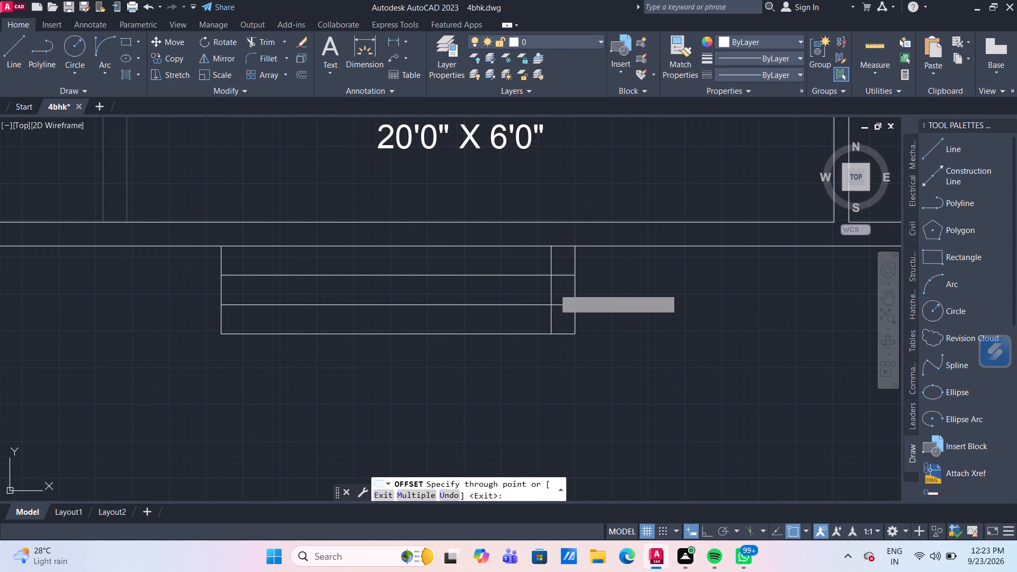
# Offset the west edge line of the entrance steps 8" inward.
pyautogui.click(222, 290)
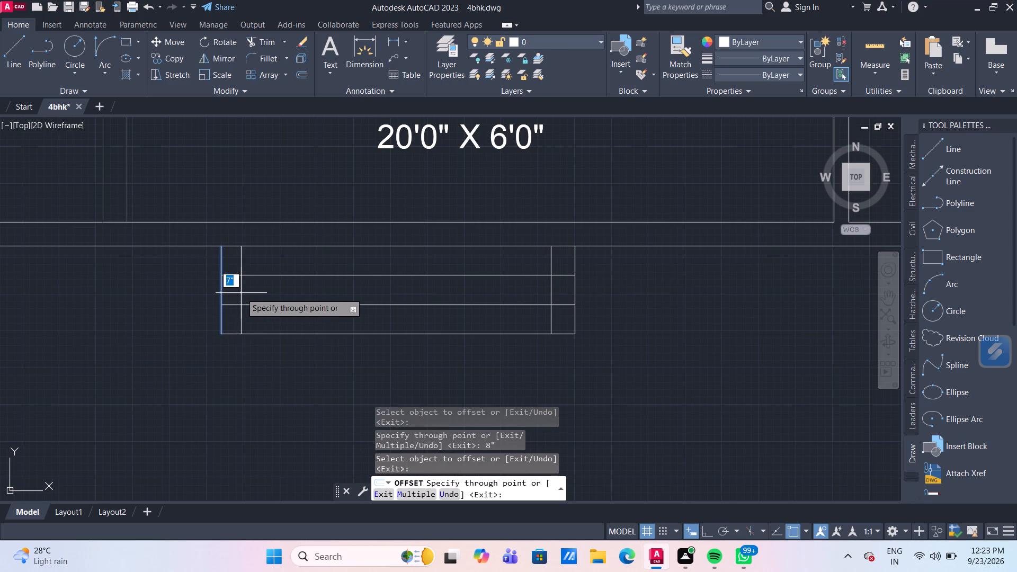
pyautogui.write('8"')
pyautogui.press('Return')
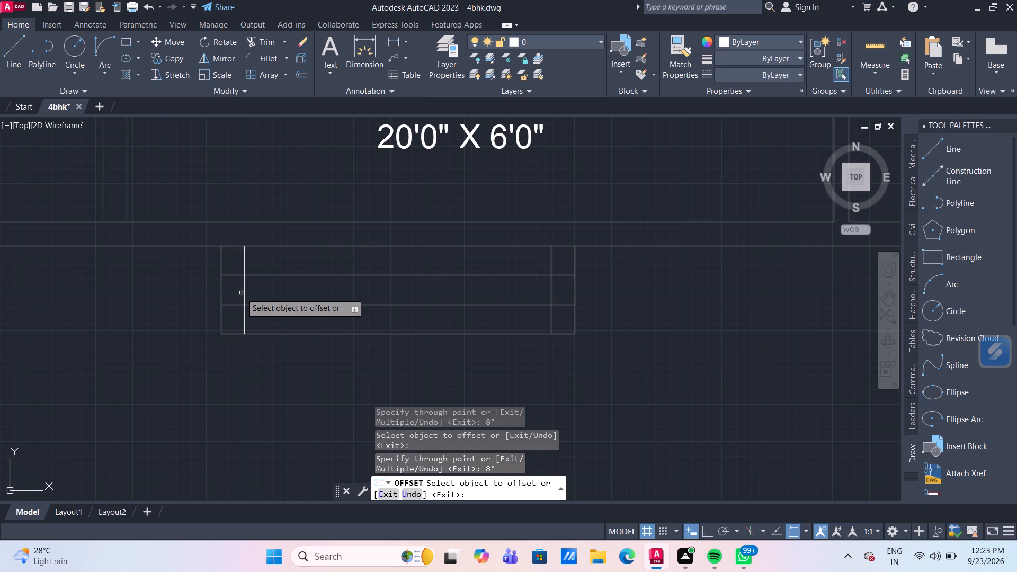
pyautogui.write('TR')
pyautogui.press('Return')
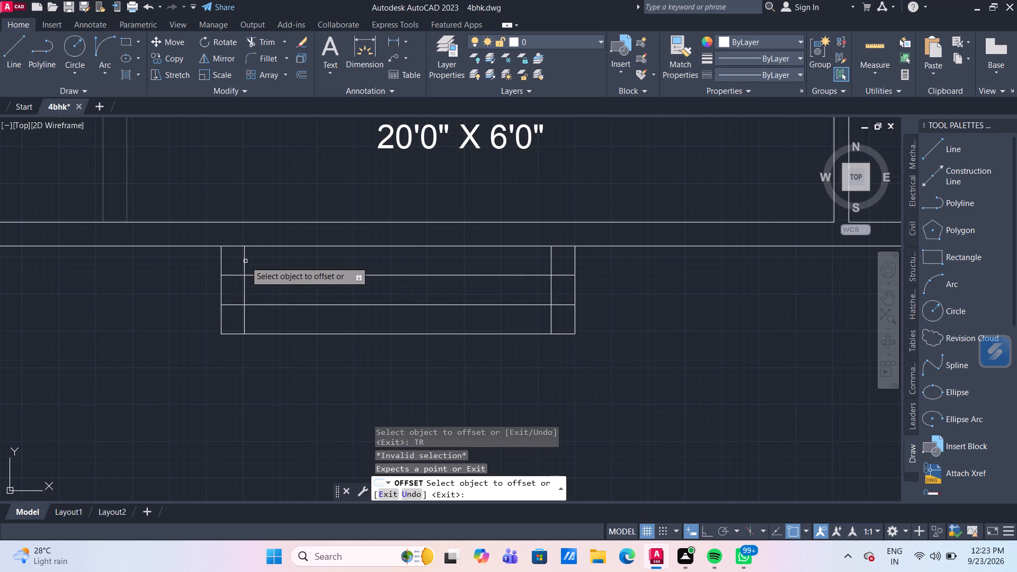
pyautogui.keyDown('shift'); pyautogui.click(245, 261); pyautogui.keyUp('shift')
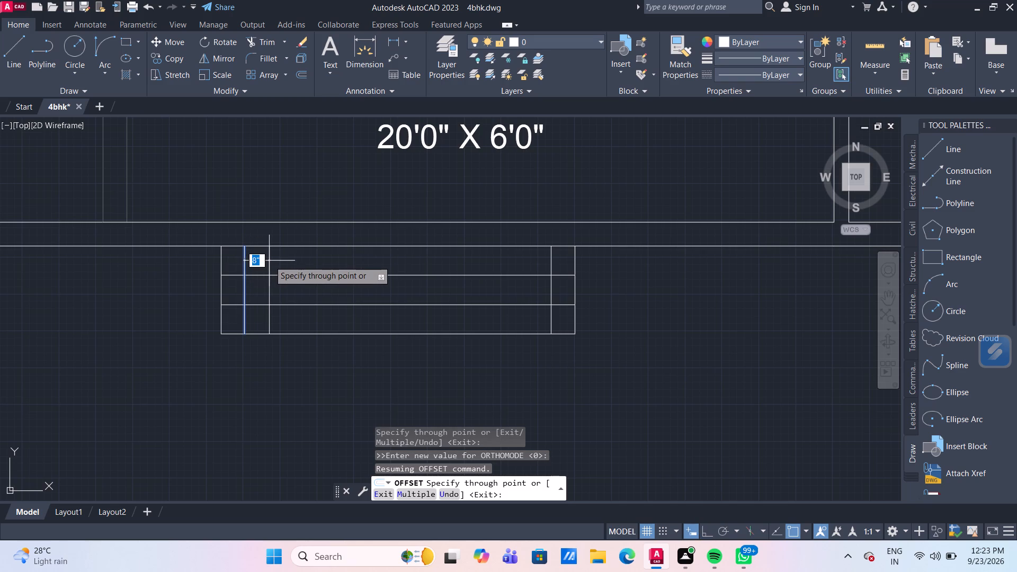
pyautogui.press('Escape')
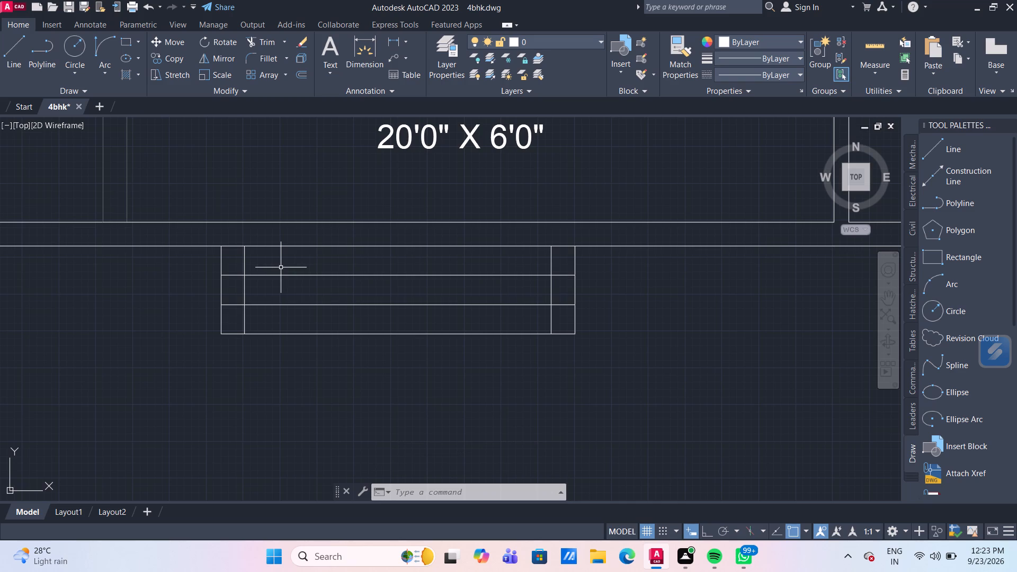
# Extend both inset side lines of the entrance steps north across the wall to its inner face line.
pyautogui.write('TR')
pyautogui.press('Return')
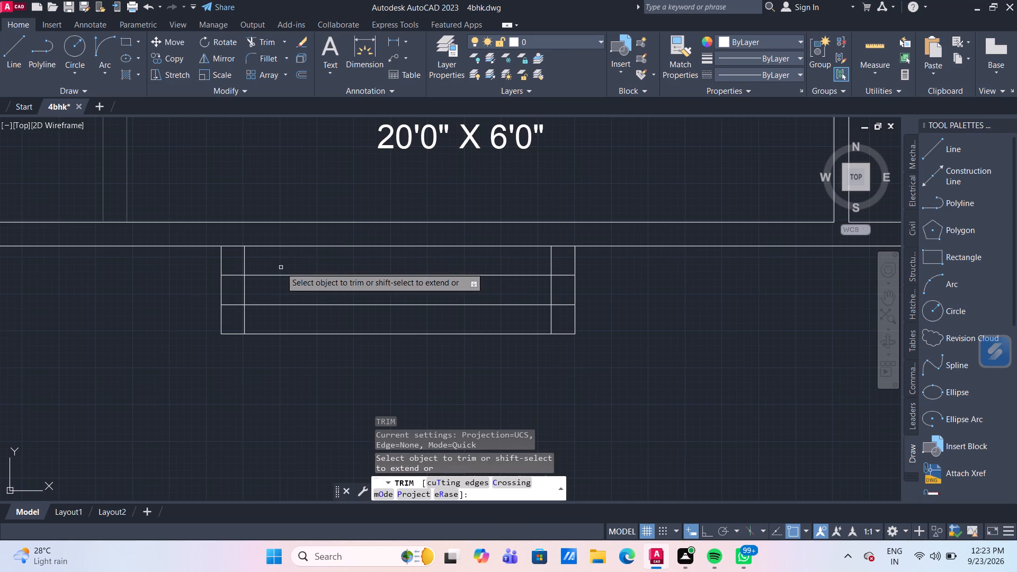
pyautogui.keyDown('shift'); pyautogui.click(244, 257); pyautogui.keyUp('shift')
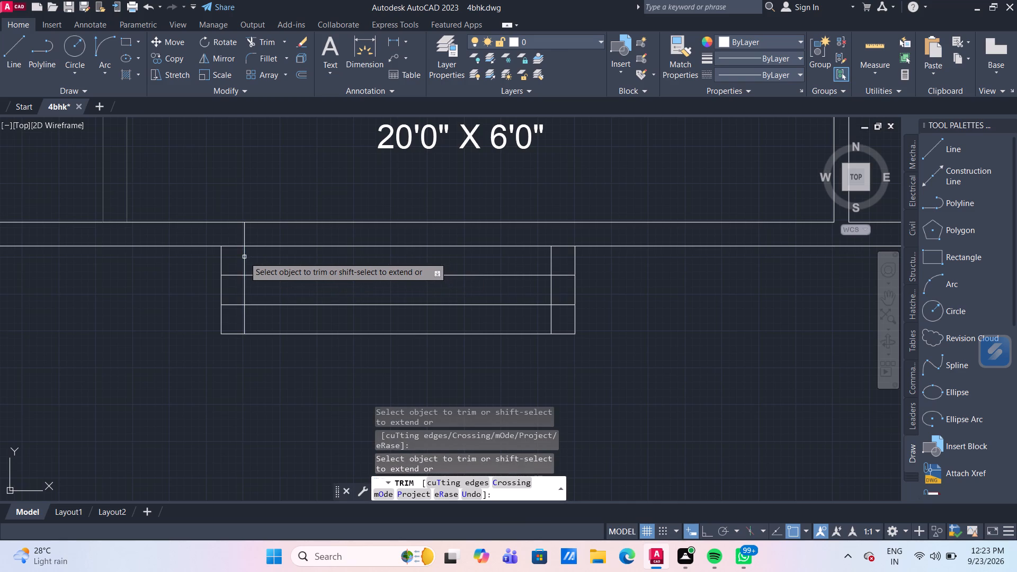
pyautogui.keyDown('shift'); pyautogui.click(550, 258); pyautogui.keyUp('shift')
# Trim the two tread lines of the entrance steps between the outer edges and the inset side lines at both ends.
pyautogui.click(558, 264)
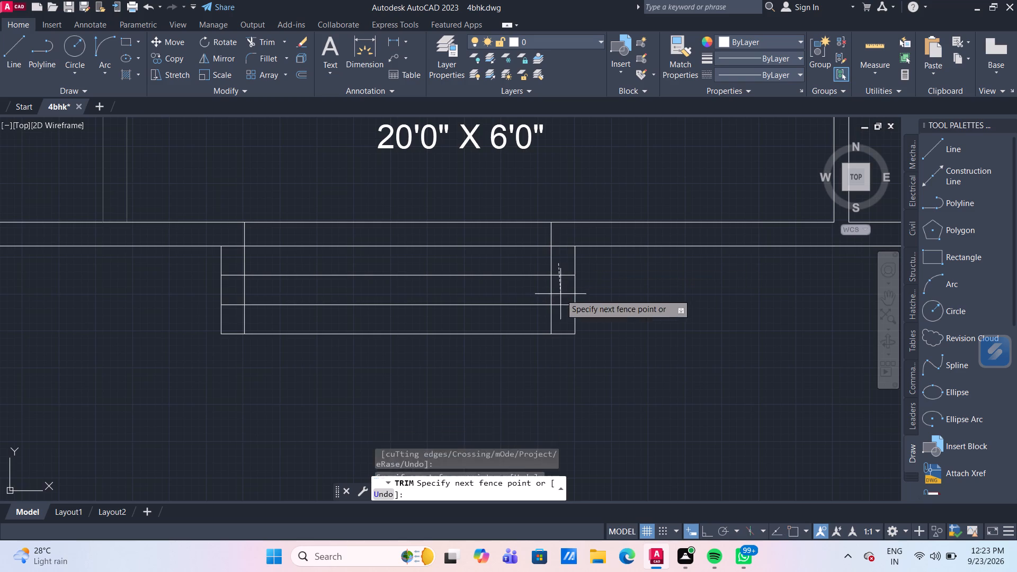
pyautogui.click(564, 317)
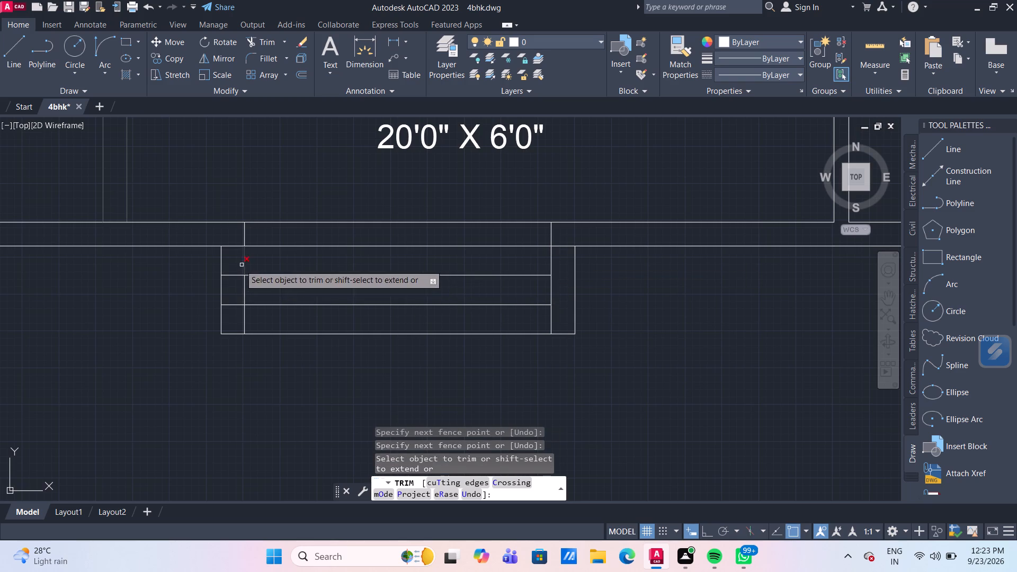
pyautogui.click(231, 266)
pyautogui.click(234, 308)
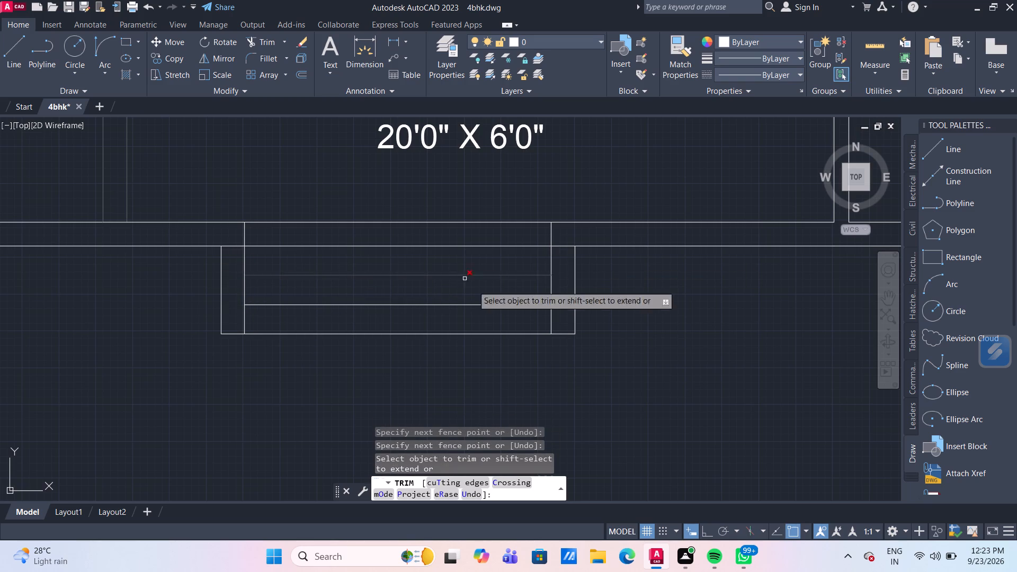
pyautogui.press('Escape')
# Examine the whole floor plan, including the room labels, overall dimensions and entrance steps.
pyautogui.scroll(-2, 666, 330)
pyautogui.moveTo(666, 330); pyautogui.dragTo(558, 348, button='middle')
pyautogui.scroll(-1, 558, 348)
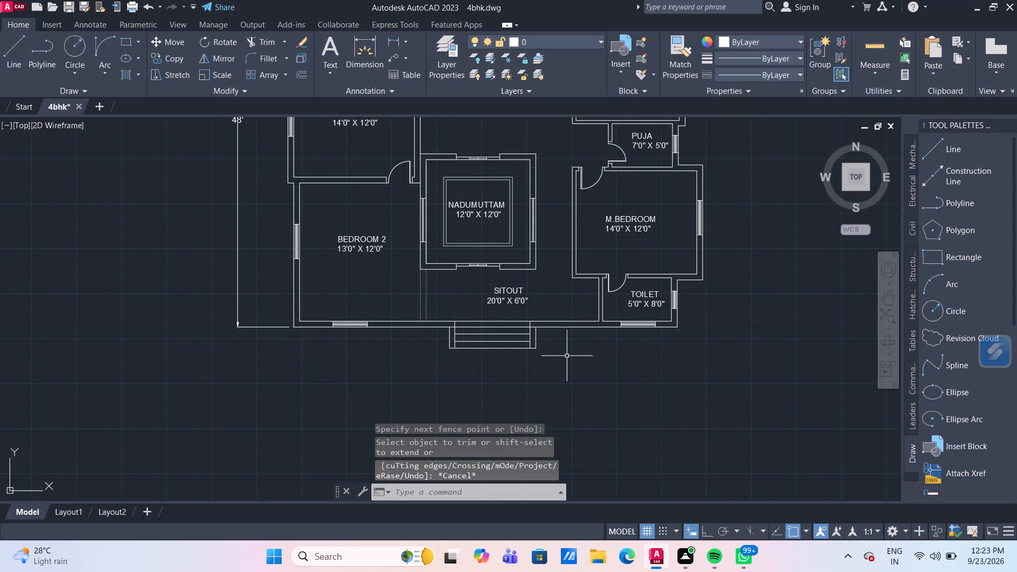
pyautogui.moveTo(570, 358); pyautogui.dragTo(571, 411, button='middle')
pyautogui.scroll(-1, 601, 359)
pyautogui.scroll(-1, 656, 356)
pyautogui.moveTo(666, 377); pyautogui.dragTo(654, 369, button='middle')
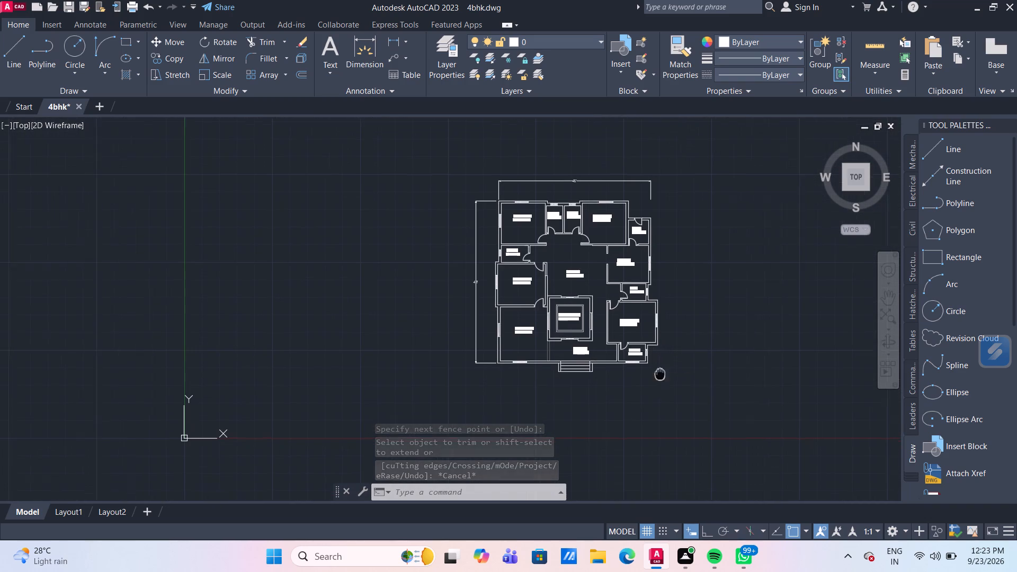
pyautogui.moveTo(654, 369); pyautogui.dragTo(550, 350, button='middle')
pyautogui.scroll(1, 561, 341)
pyautogui.moveTo(590, 338); pyautogui.dragTo(584, 390, button='middle')
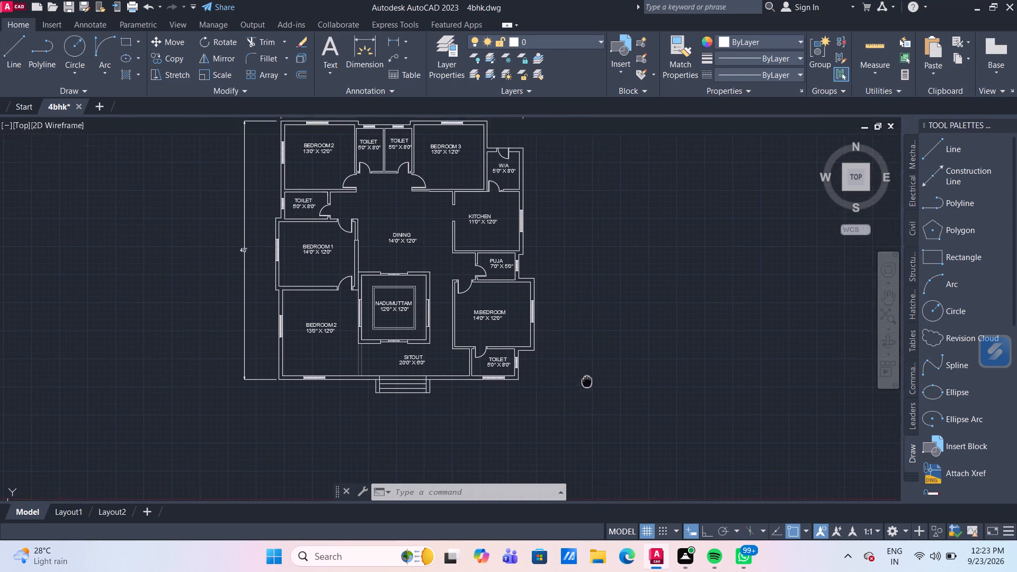
pyautogui.moveTo(584, 390); pyautogui.dragTo(578, 402, button='middle')
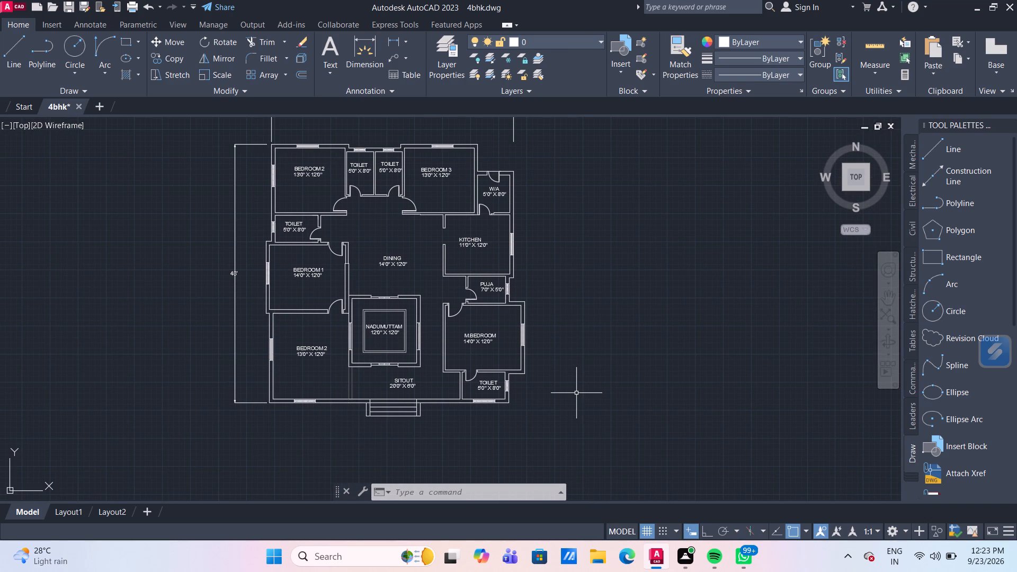
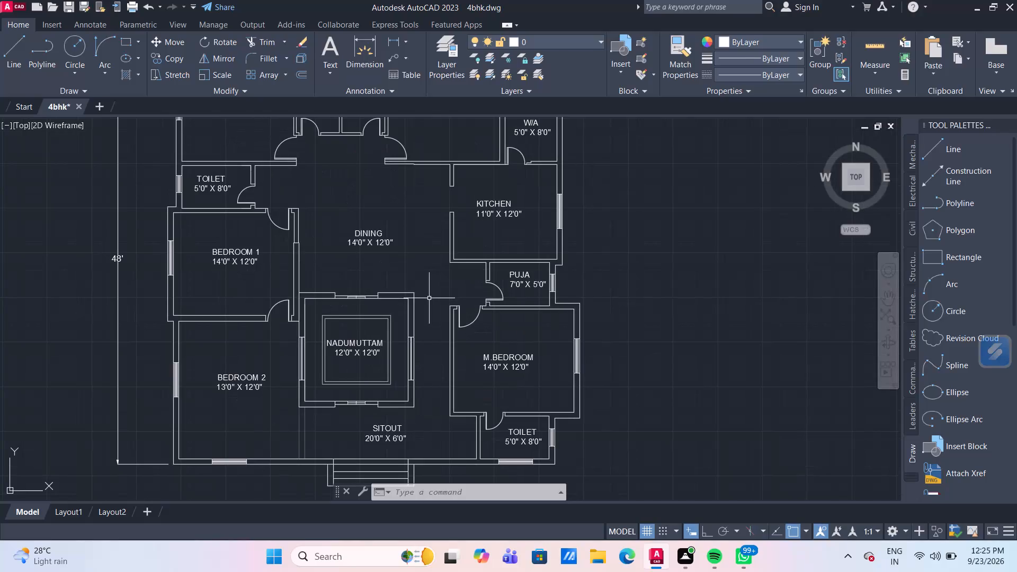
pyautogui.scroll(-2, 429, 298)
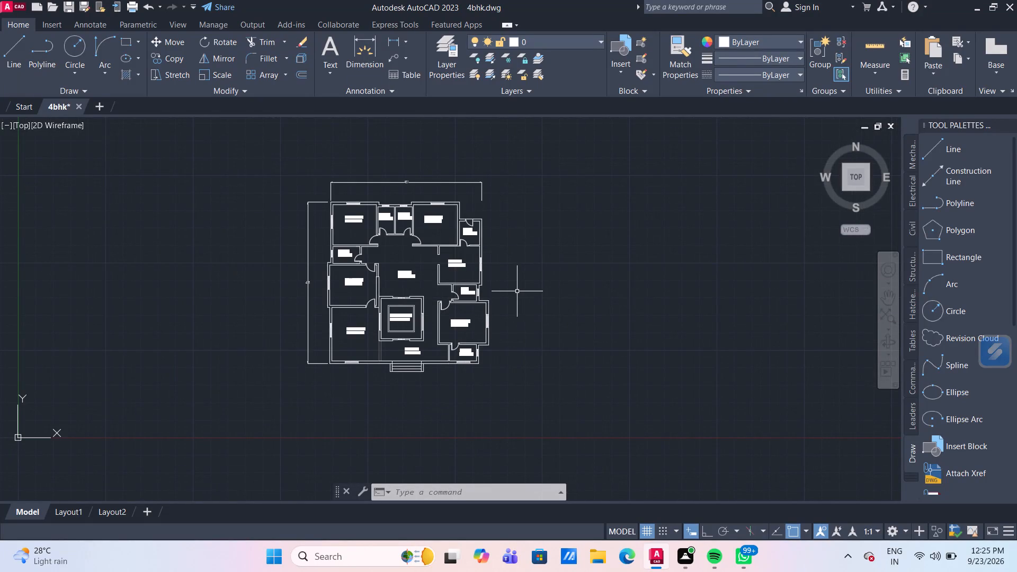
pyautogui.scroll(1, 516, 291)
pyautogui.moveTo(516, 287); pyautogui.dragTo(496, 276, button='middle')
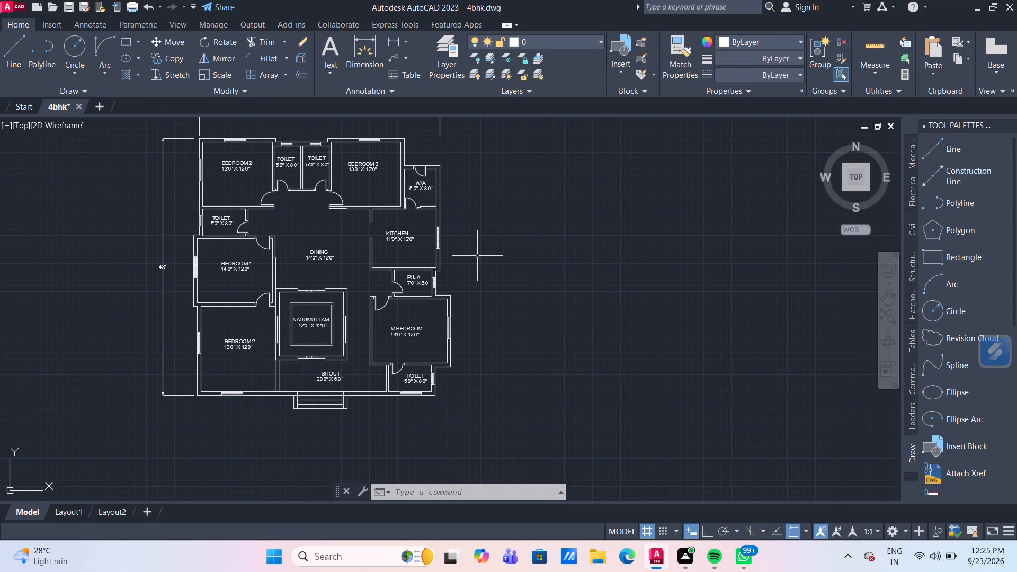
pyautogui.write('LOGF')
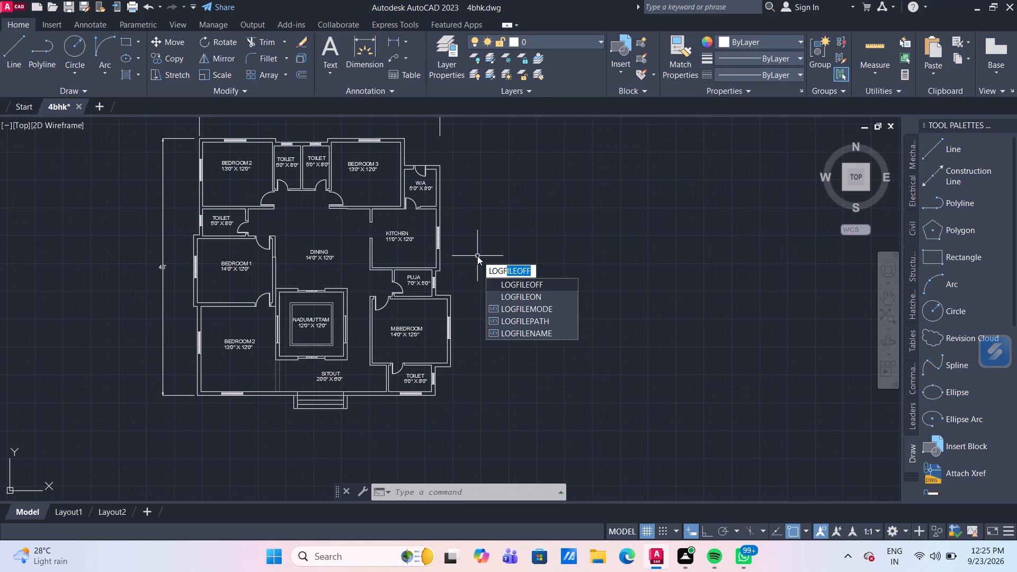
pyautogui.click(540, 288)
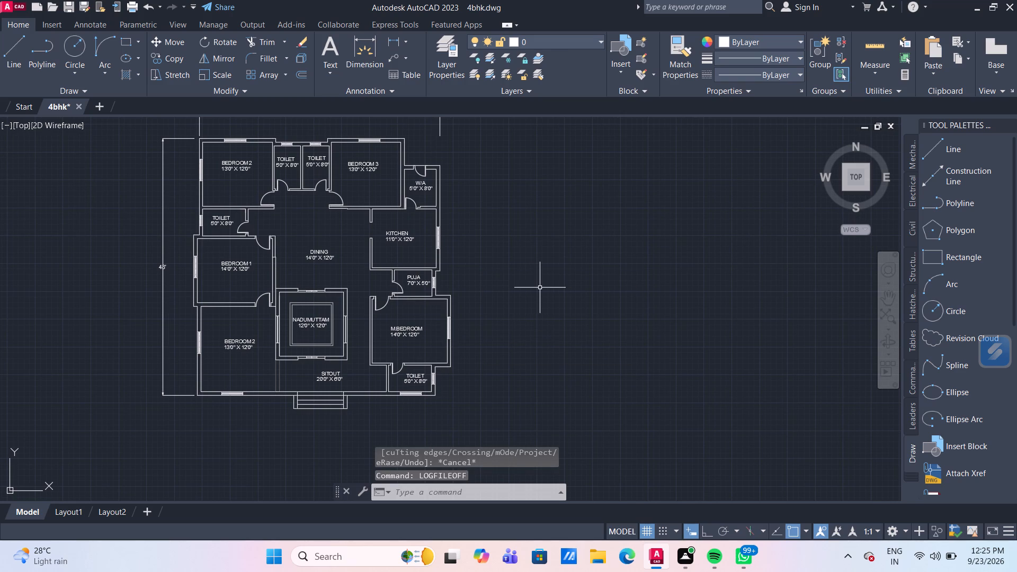
# Start a Plot of the model with the DWG To PDF.pc3 plotter and ISO A4 (297.00 x 210.00 MM) paper.
pyautogui.click(462, 494)
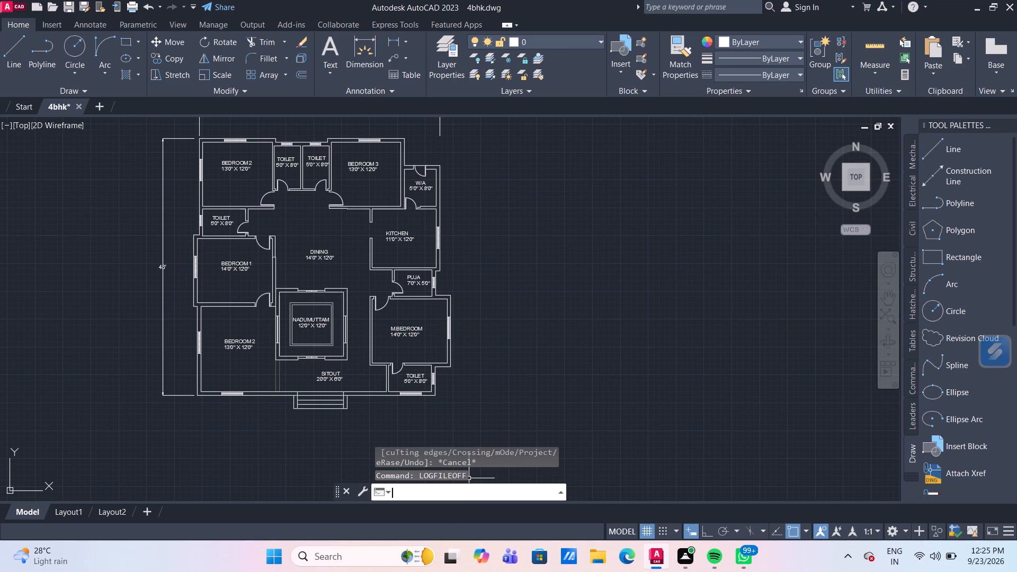
pyautogui.write('PLOT')
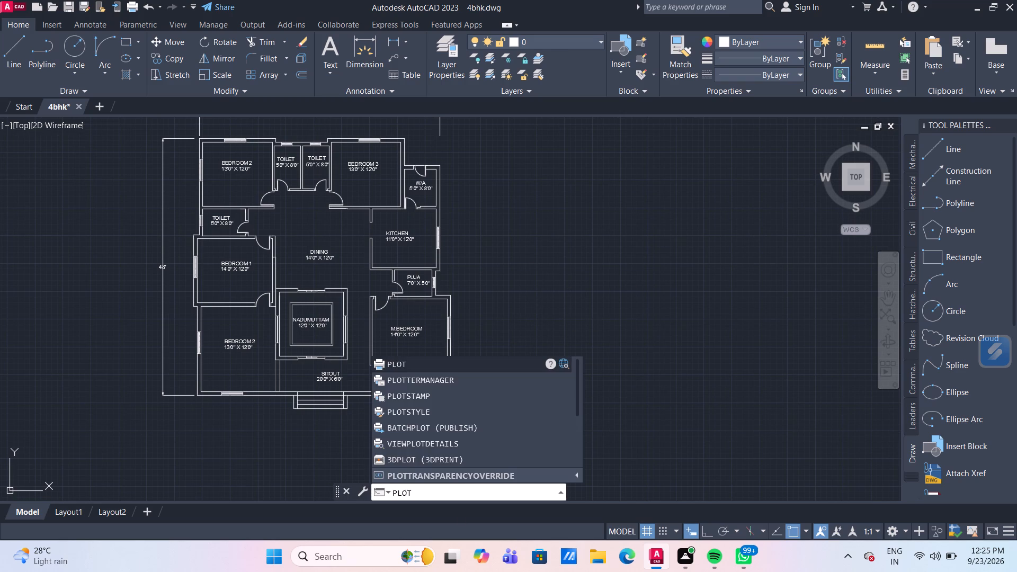
pyautogui.press('Return')
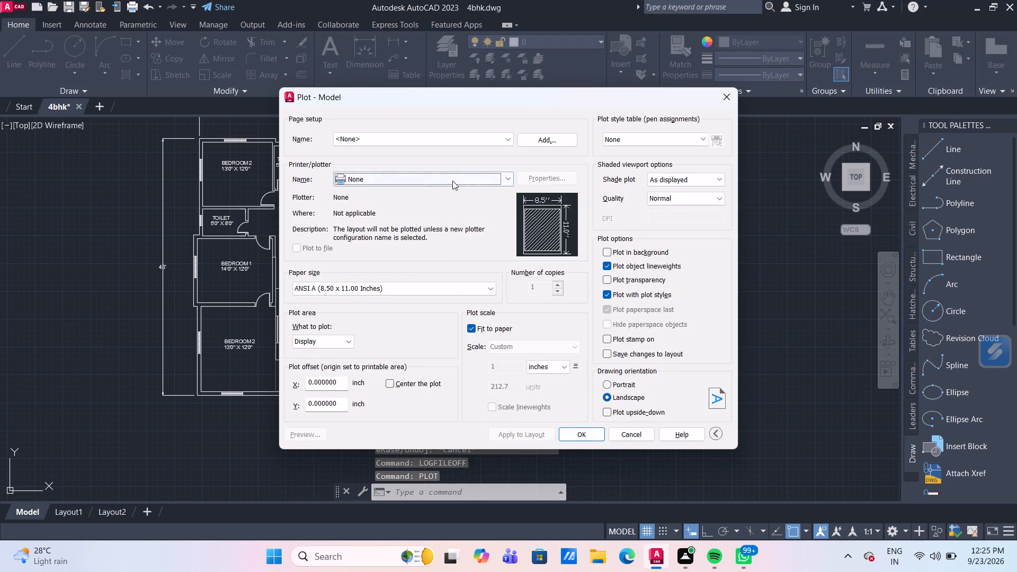
pyautogui.click(452, 181)
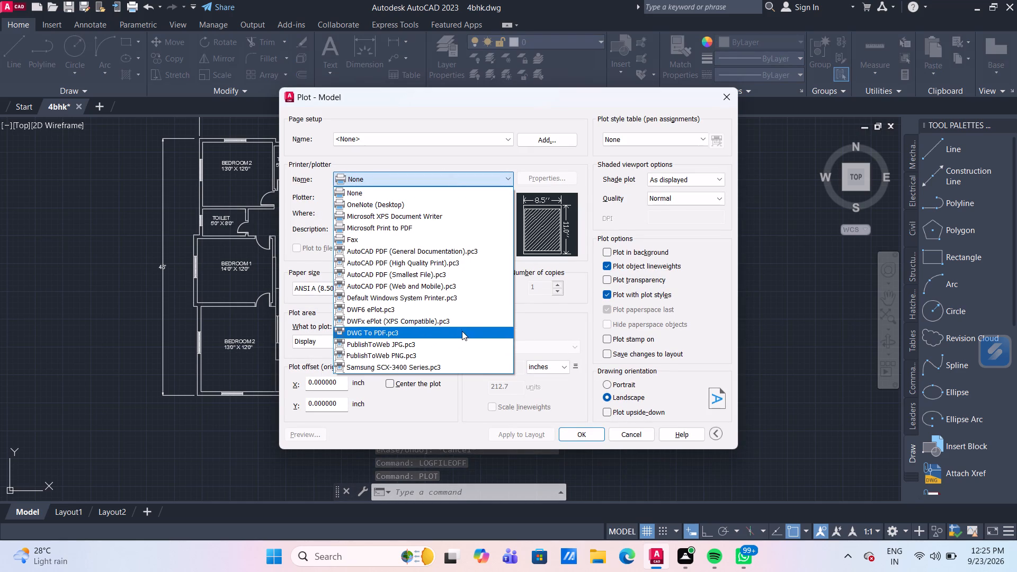
pyautogui.click(462, 332)
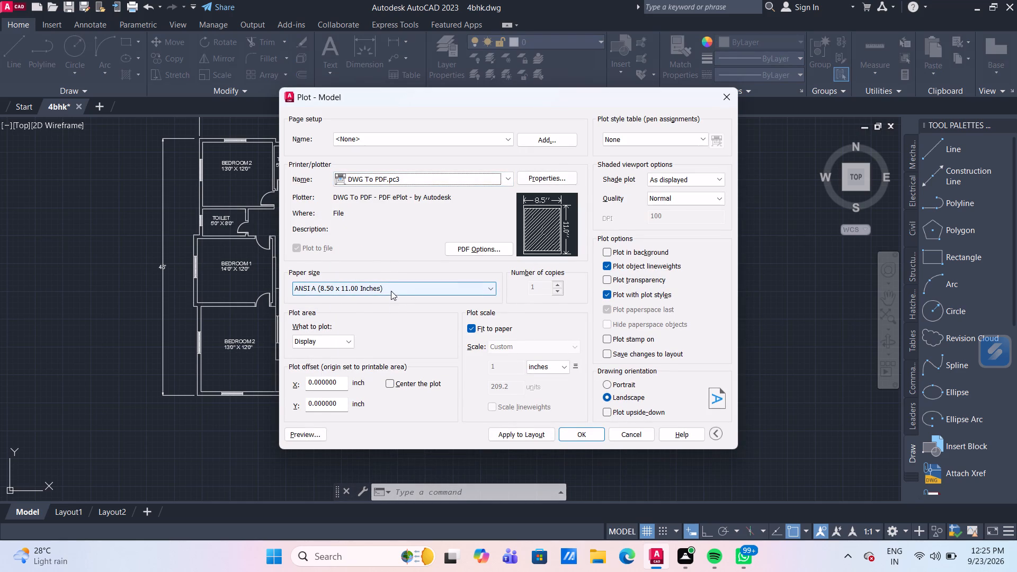
pyautogui.click(391, 291)
pyautogui.scroll(-3, 391, 291)
pyautogui.scroll(-5, 399, 350)
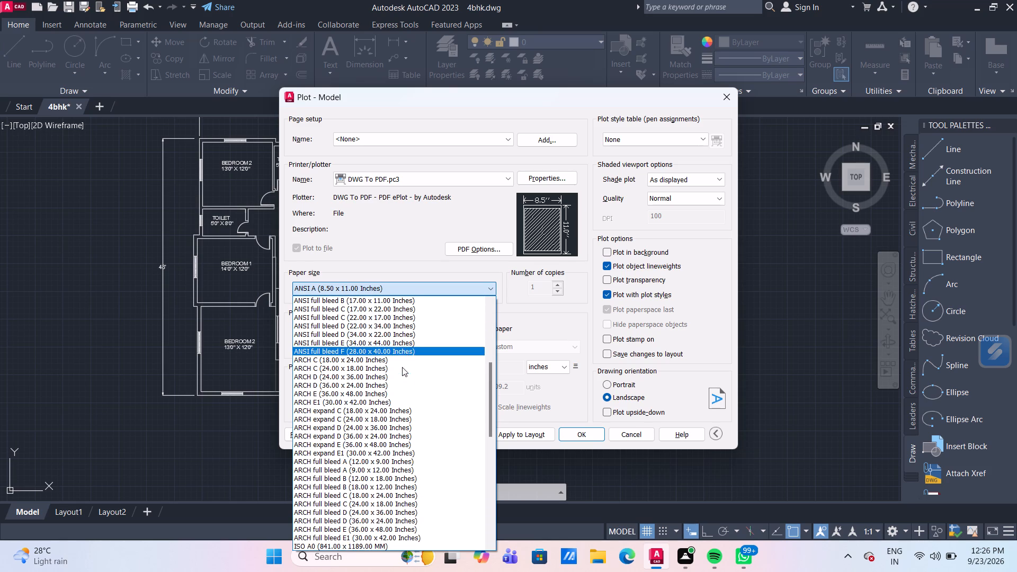
pyautogui.scroll(-6, 402, 367)
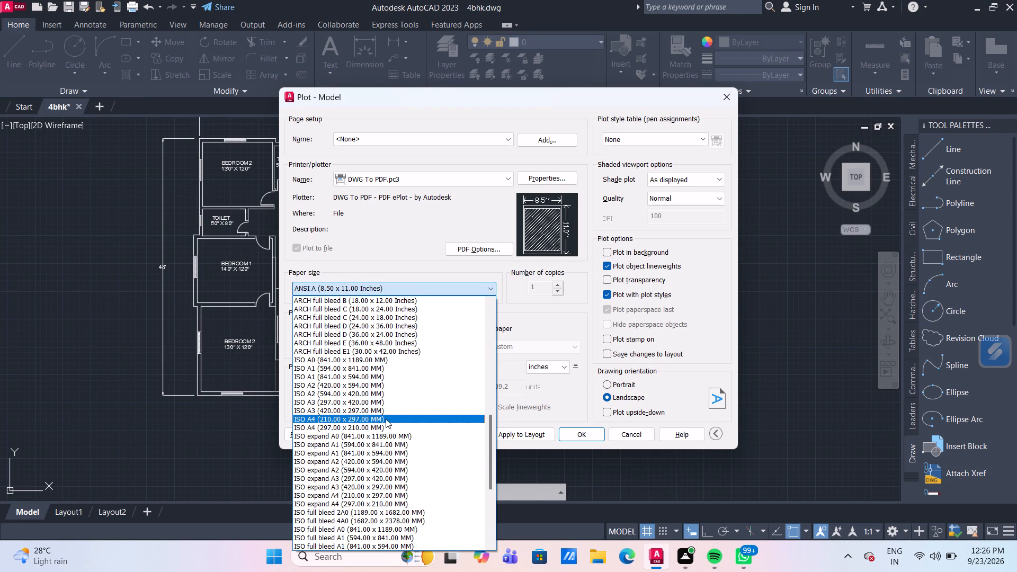
pyautogui.click(387, 425)
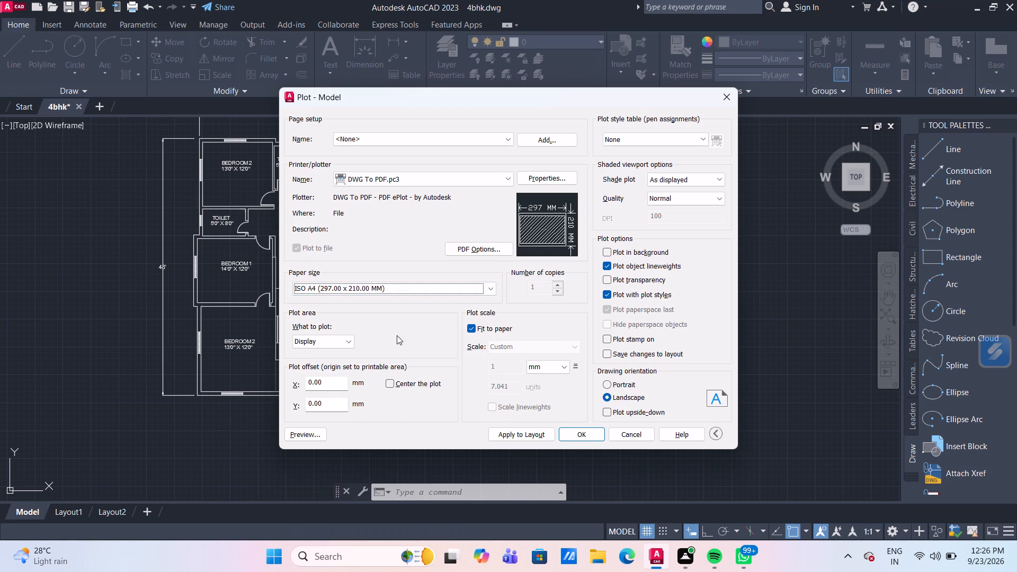
# Set the plot area to a window enclosing the whole floor plan with its overall dimensions, and centre the plot.
pyautogui.click(330, 342)
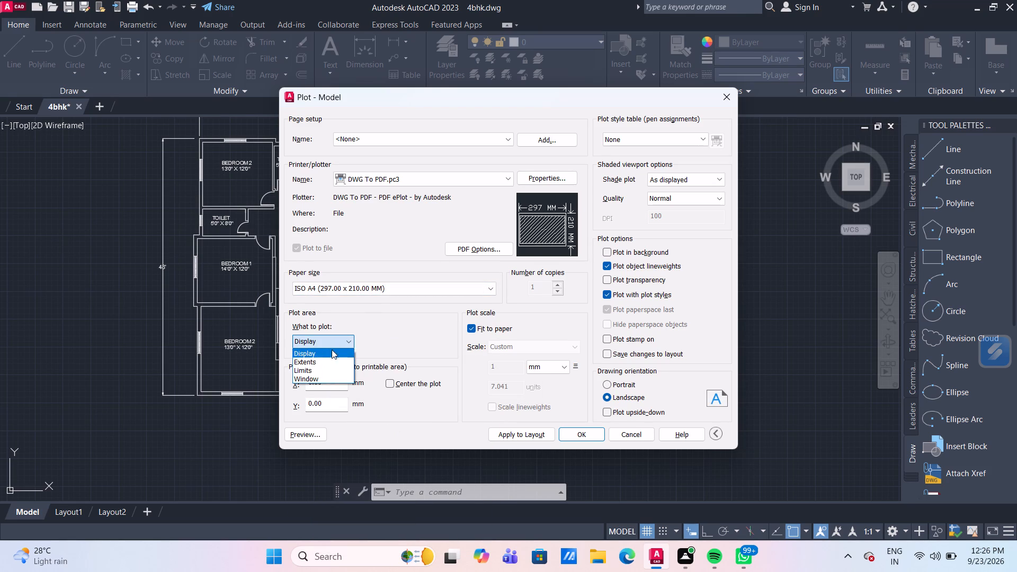
pyautogui.click(336, 378)
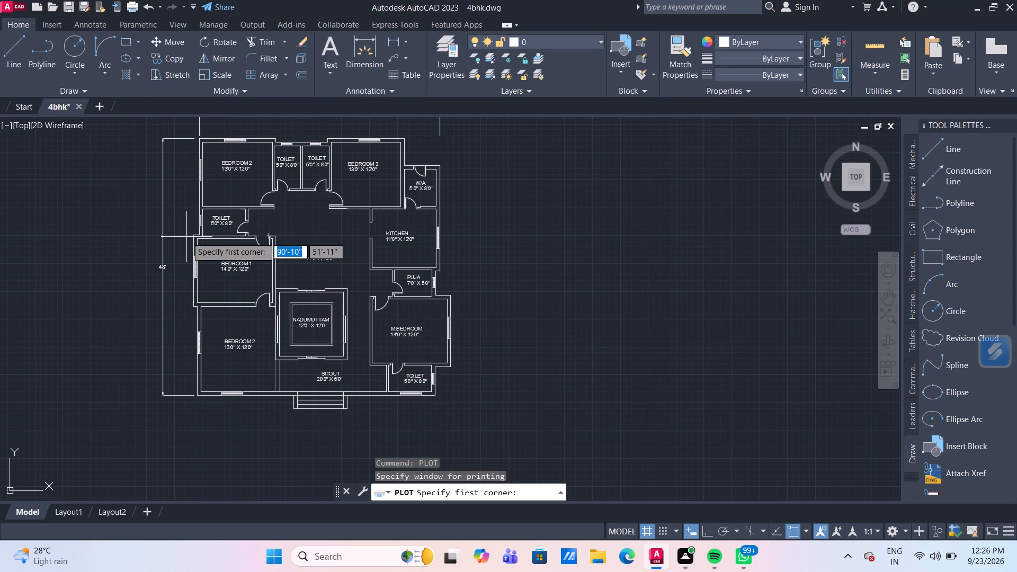
pyautogui.scroll(-3, 186, 237)
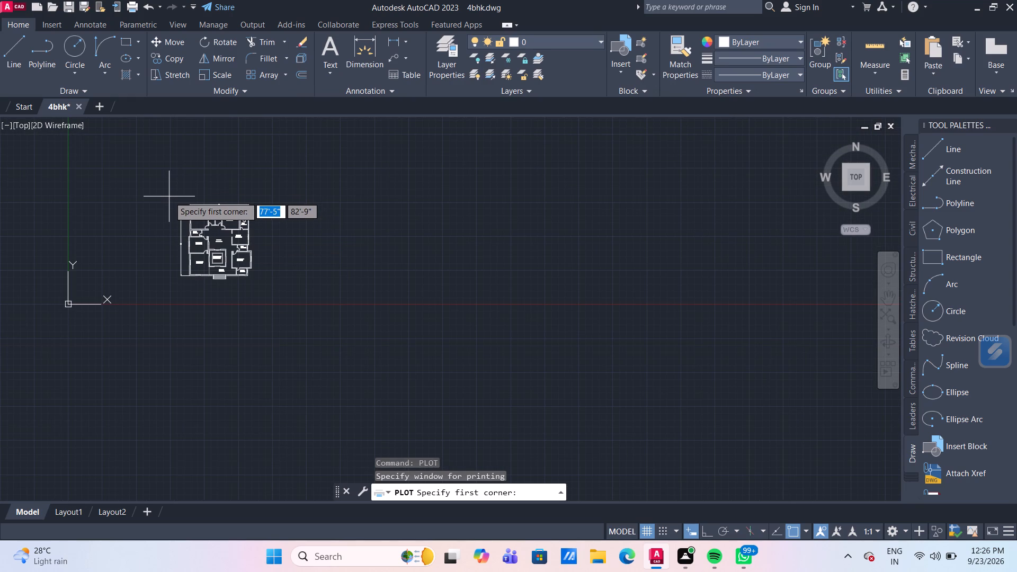
pyautogui.click(169, 196)
pyautogui.scroll(1, 255, 292)
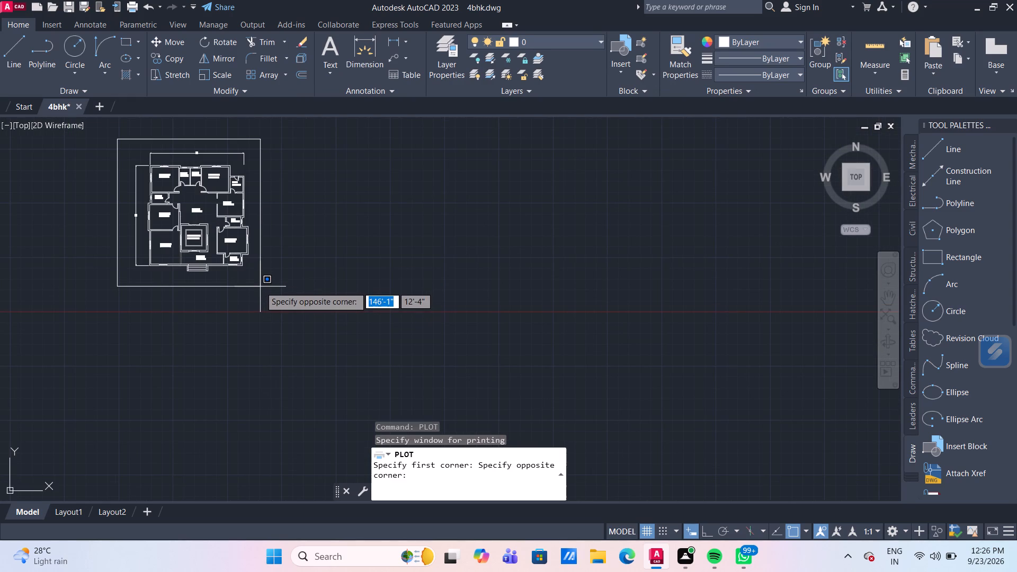
pyautogui.click(260, 287)
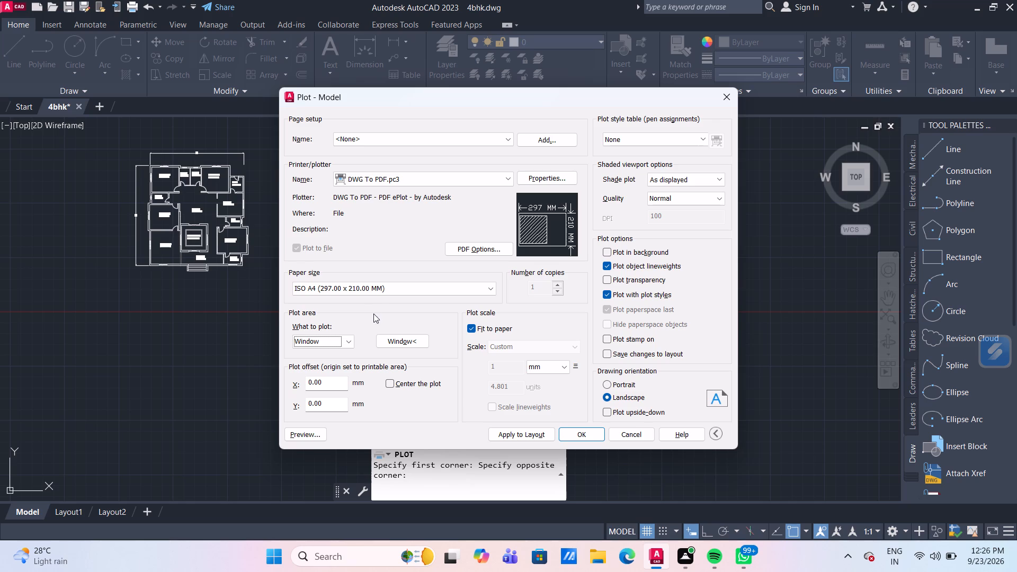
pyautogui.click(387, 386)
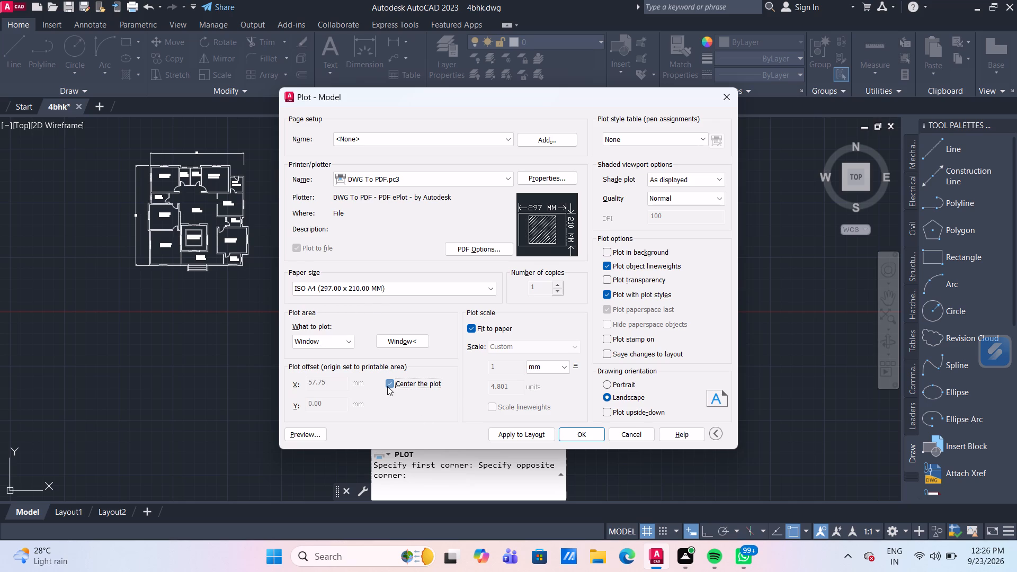
# Plot the plan to 4bhk-Model.pdf in the desktop's CDA PDF folder and close the resulting PDF after viewing it.
pyautogui.click(578, 434)
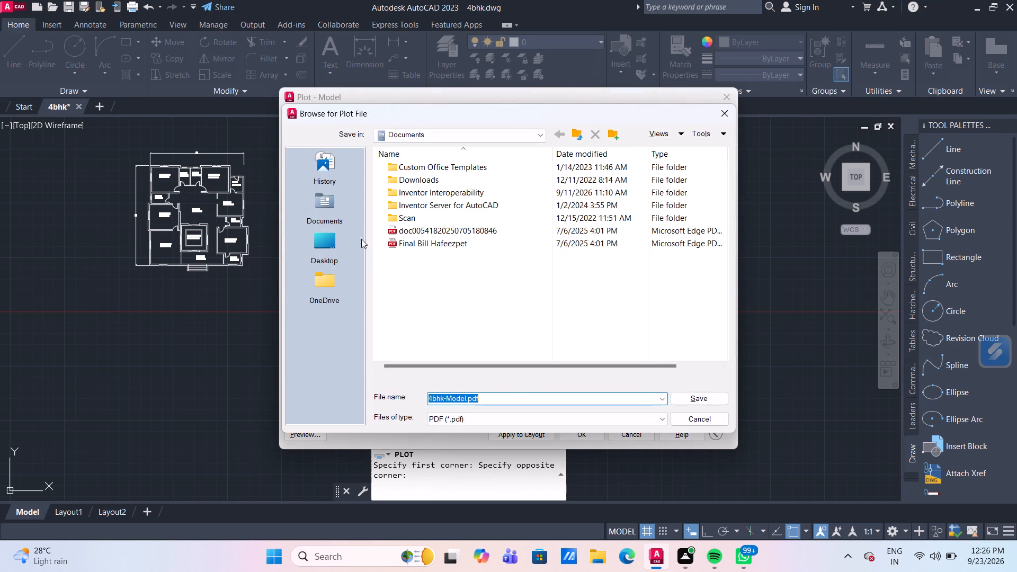
pyautogui.click(329, 244)
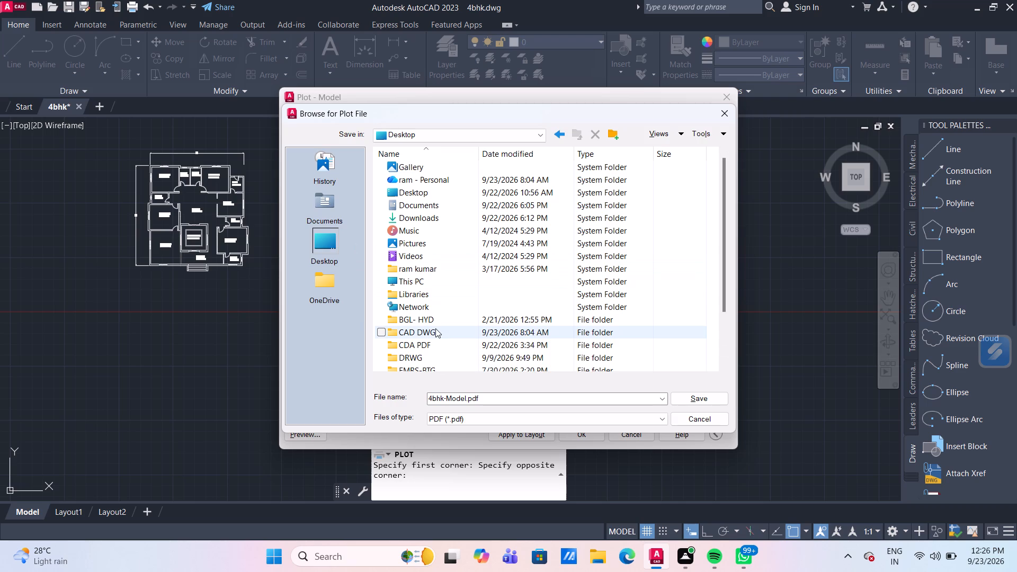
pyautogui.doubleClick(436, 343)
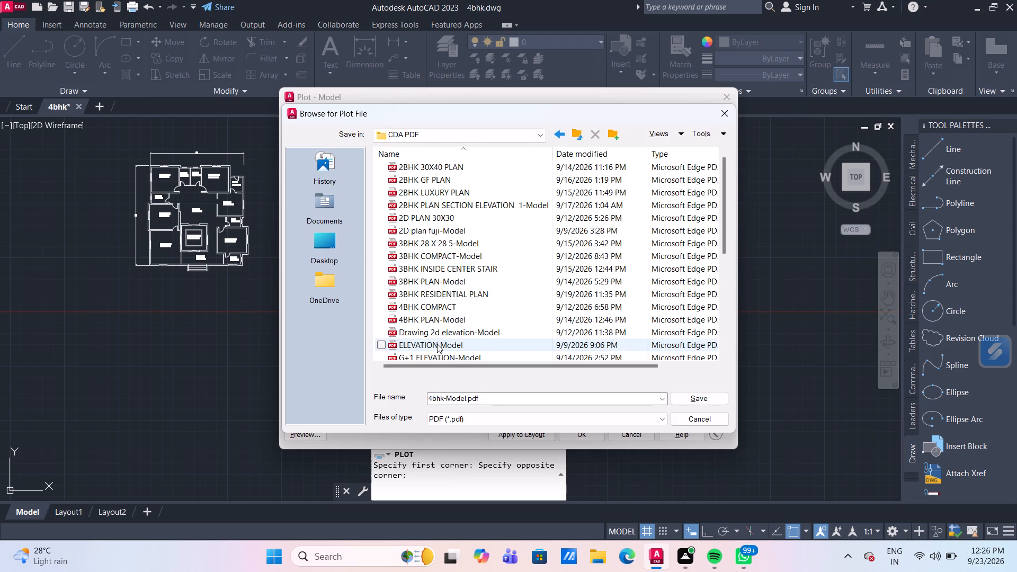
pyautogui.click(692, 399)
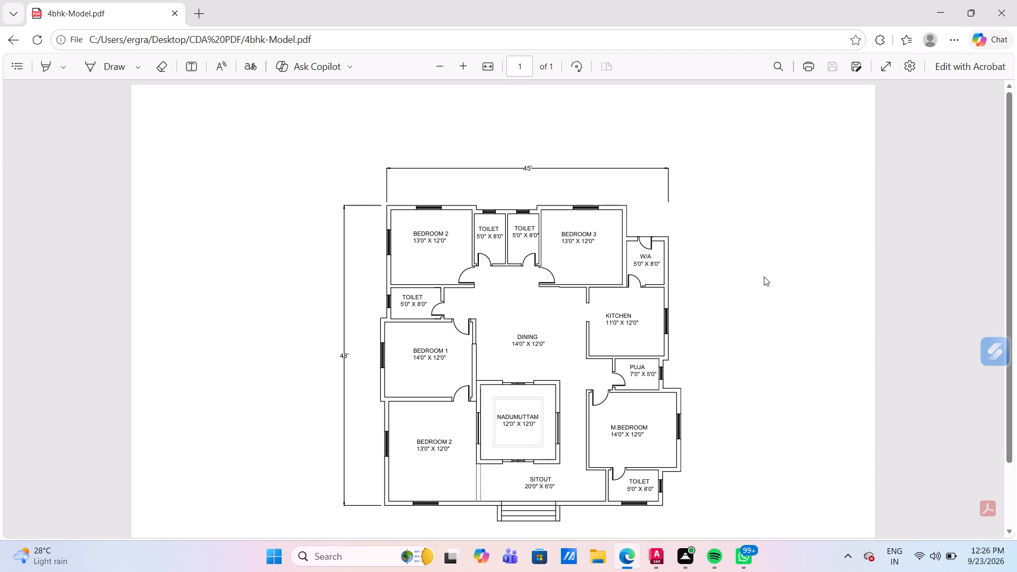
pyautogui.click(1004, 12)
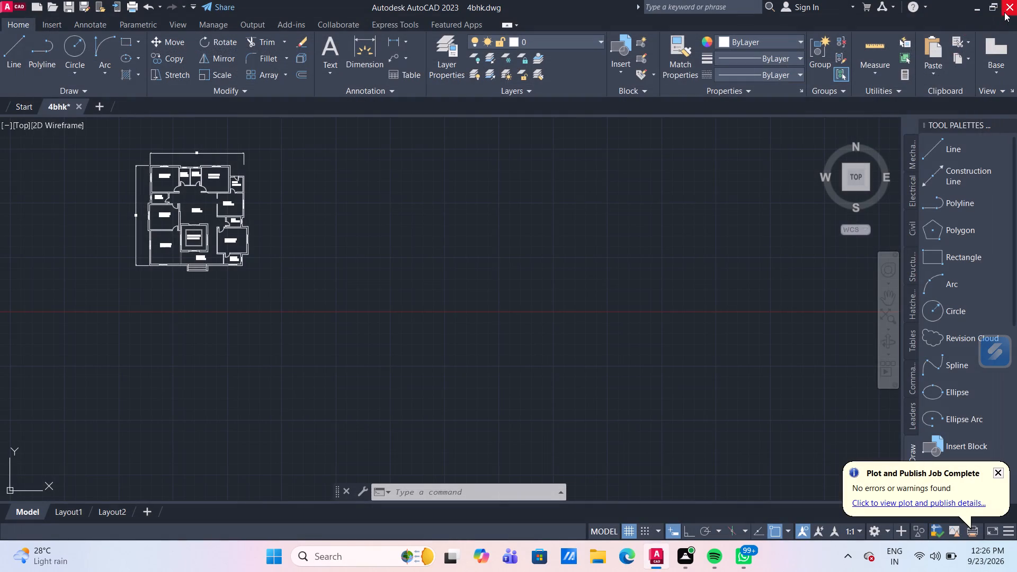
# Save the 4bhk drawing.
pyautogui.moveTo(368, 257); pyautogui.dragTo(382, 267, button='middle')
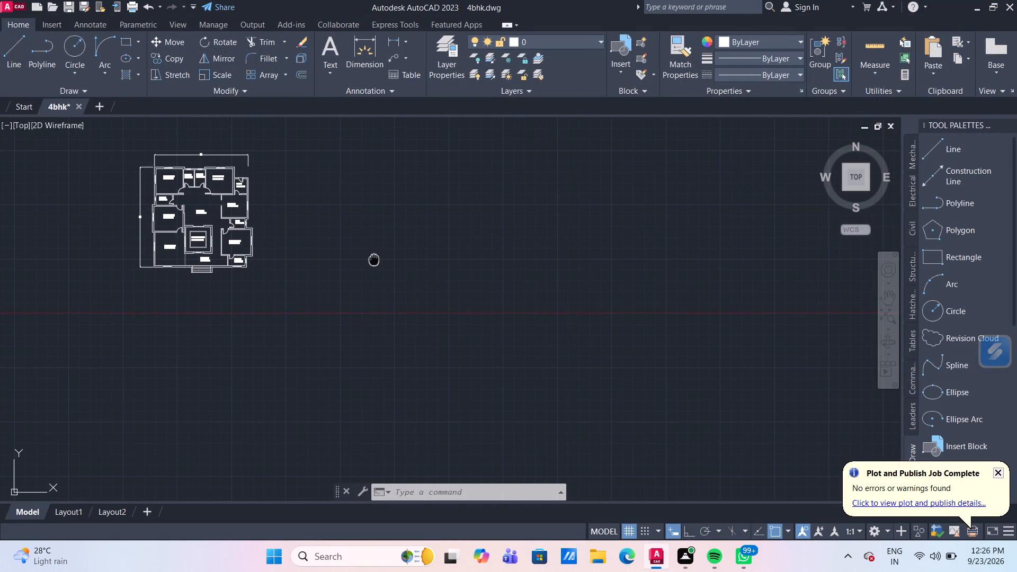
pyautogui.moveTo(382, 267); pyautogui.dragTo(433, 360, button='middle')
pyautogui.hotkey('ctrl', 's')
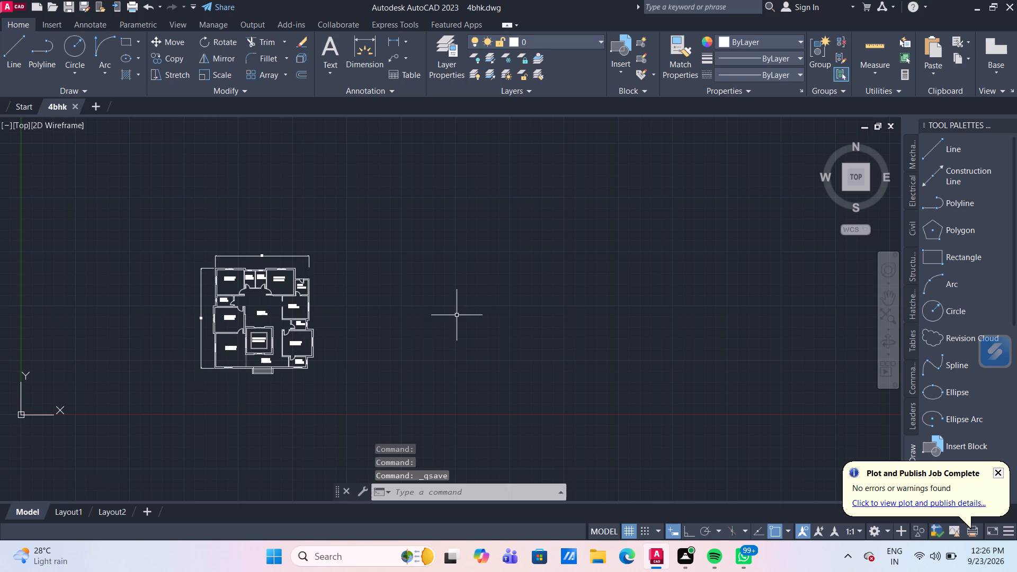
pyautogui.hotkey('ctrl', 's')
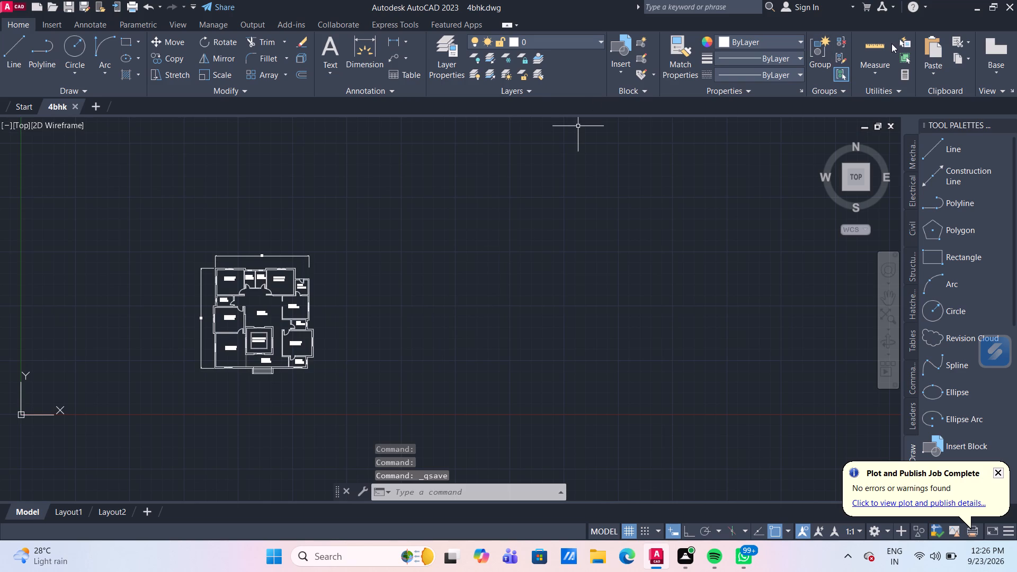